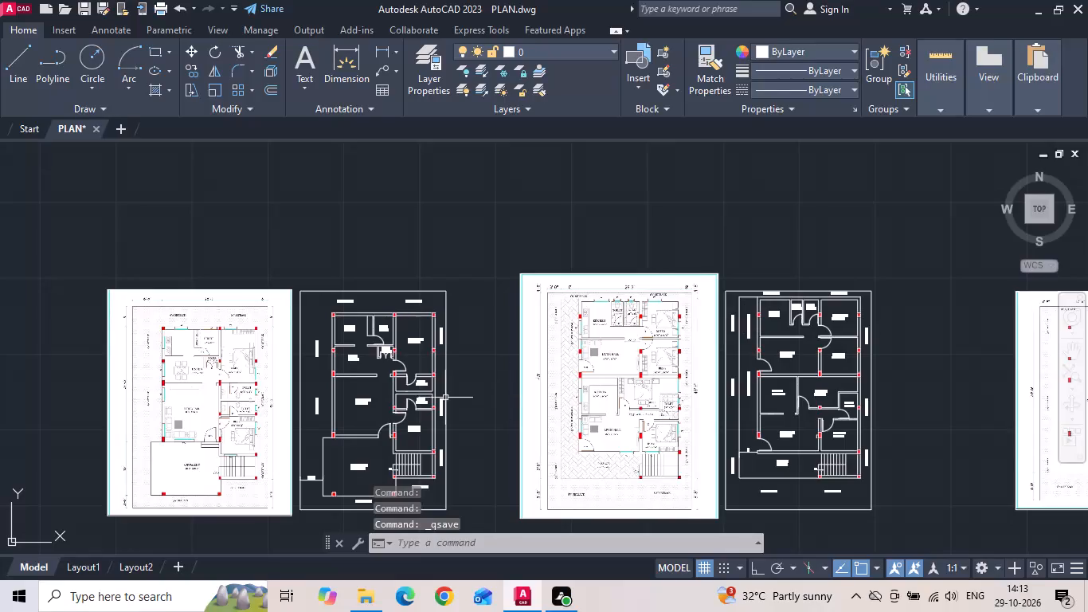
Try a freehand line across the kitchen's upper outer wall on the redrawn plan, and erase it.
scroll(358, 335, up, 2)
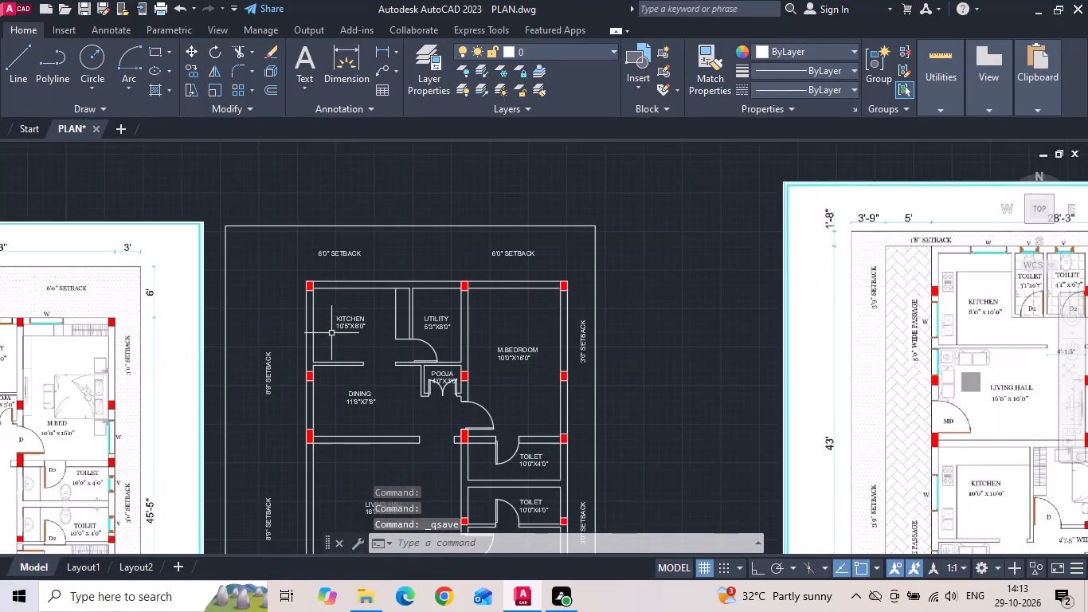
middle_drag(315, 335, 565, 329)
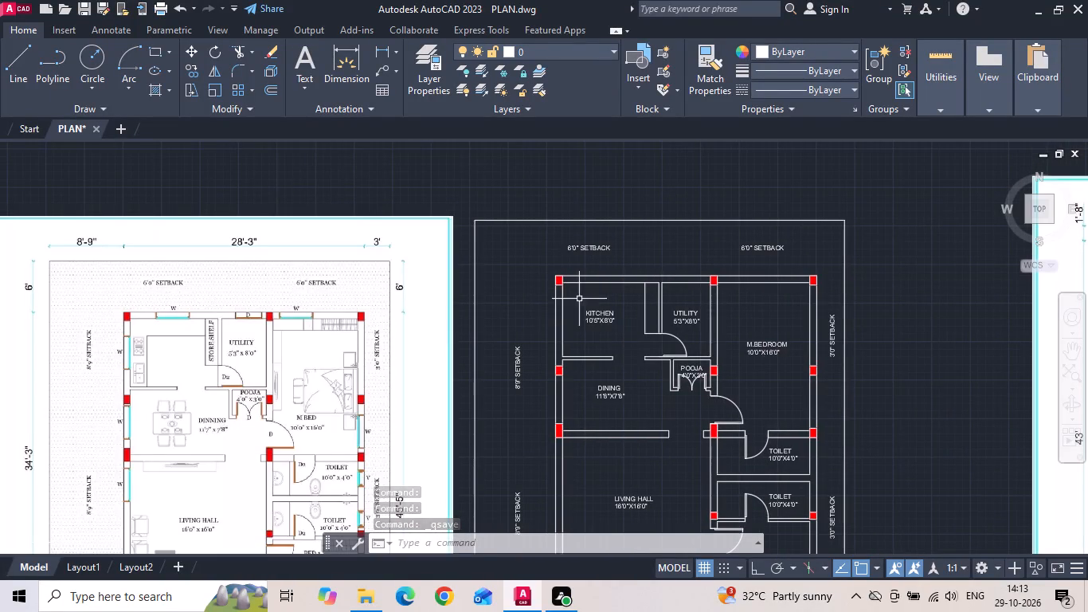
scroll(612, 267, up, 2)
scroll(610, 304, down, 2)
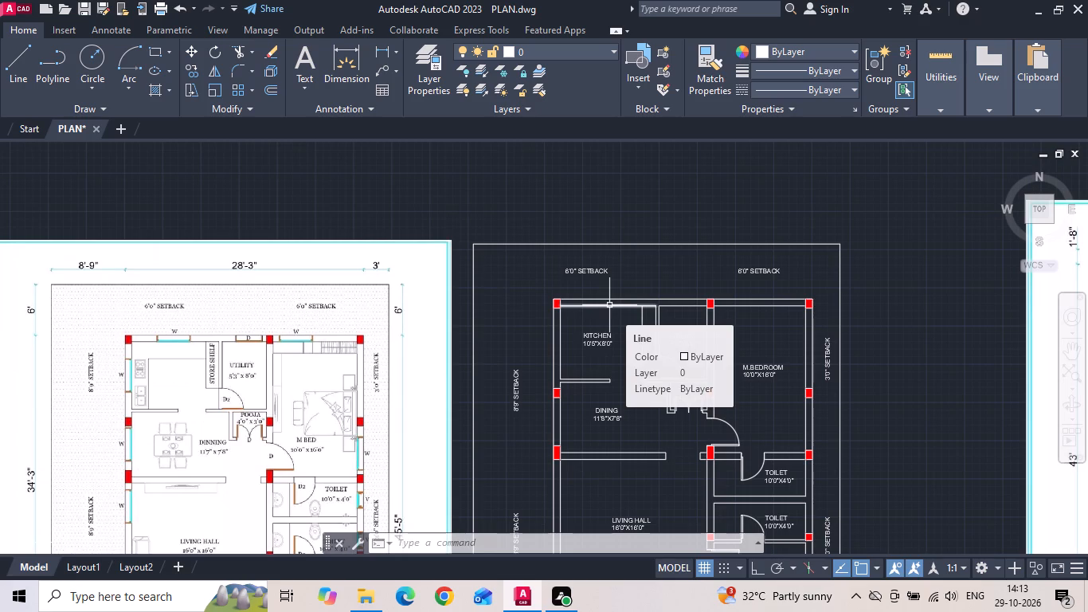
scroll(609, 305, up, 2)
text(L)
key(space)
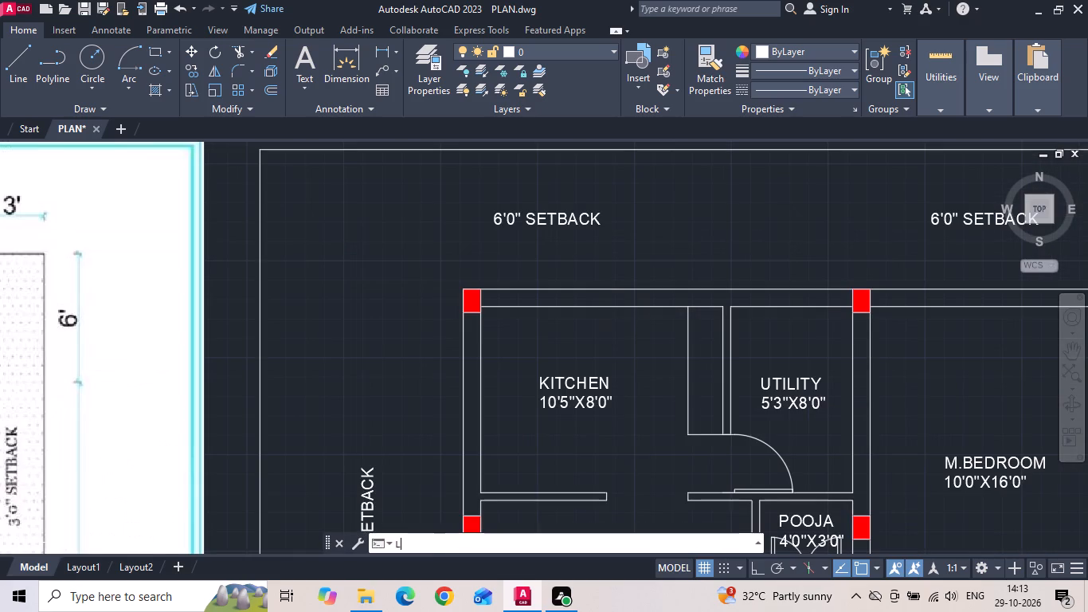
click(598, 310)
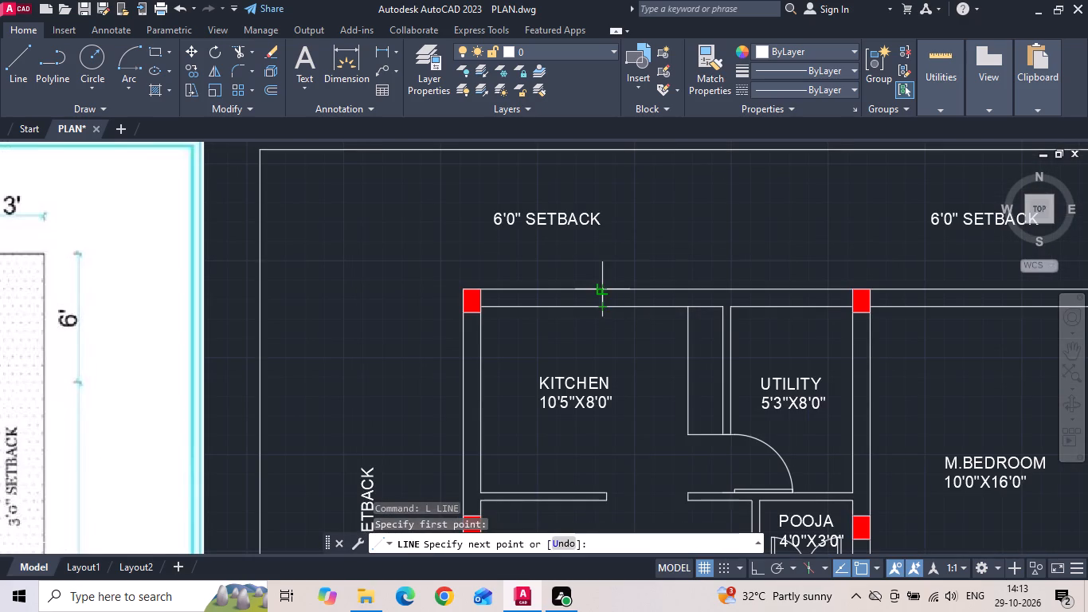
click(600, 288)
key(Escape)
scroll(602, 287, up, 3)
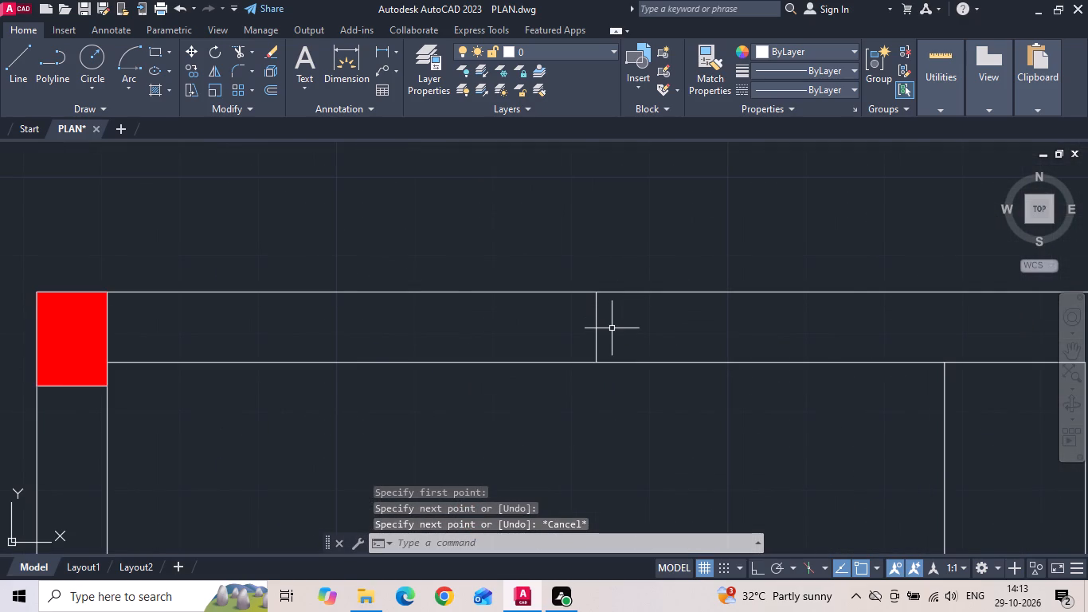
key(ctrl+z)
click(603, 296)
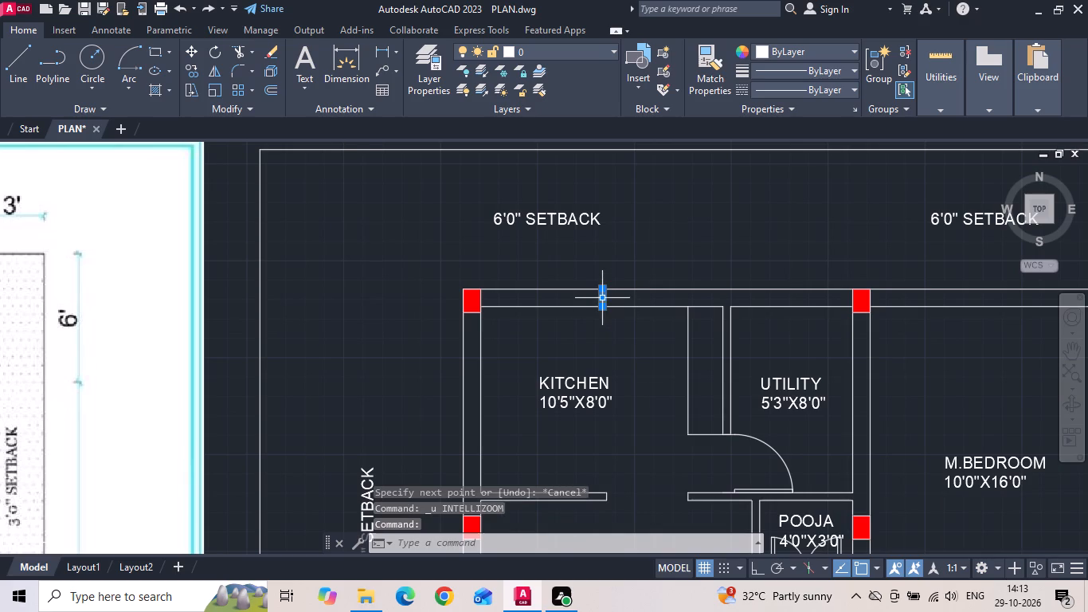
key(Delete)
With Ortho on, draw a short centre line across the kitchen's left outer wall and another across its upper outer wall.
key(F8)
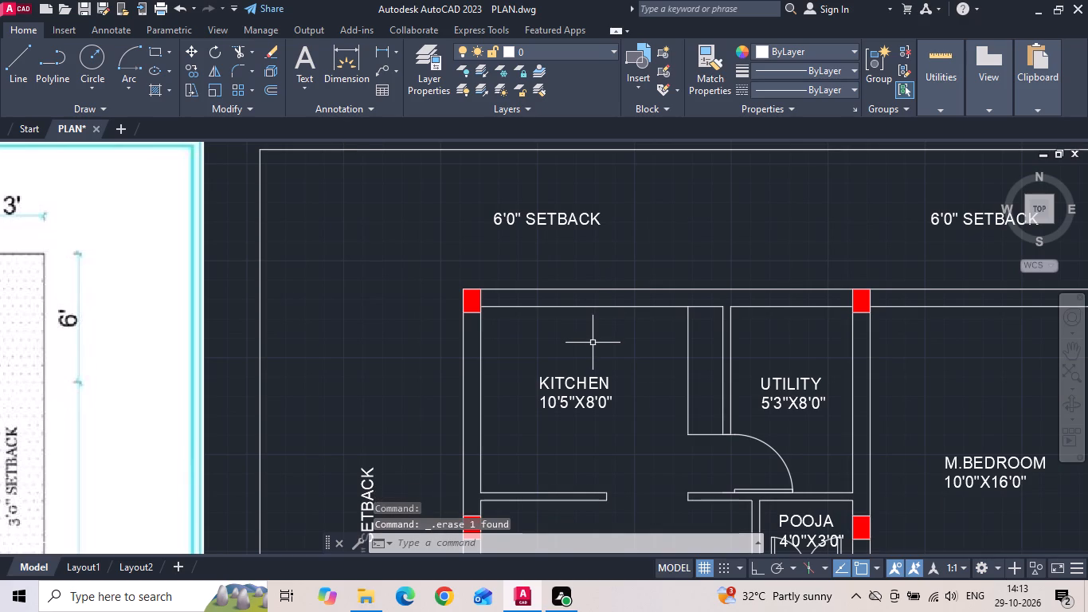
key(apostrophe)
key(Escape)
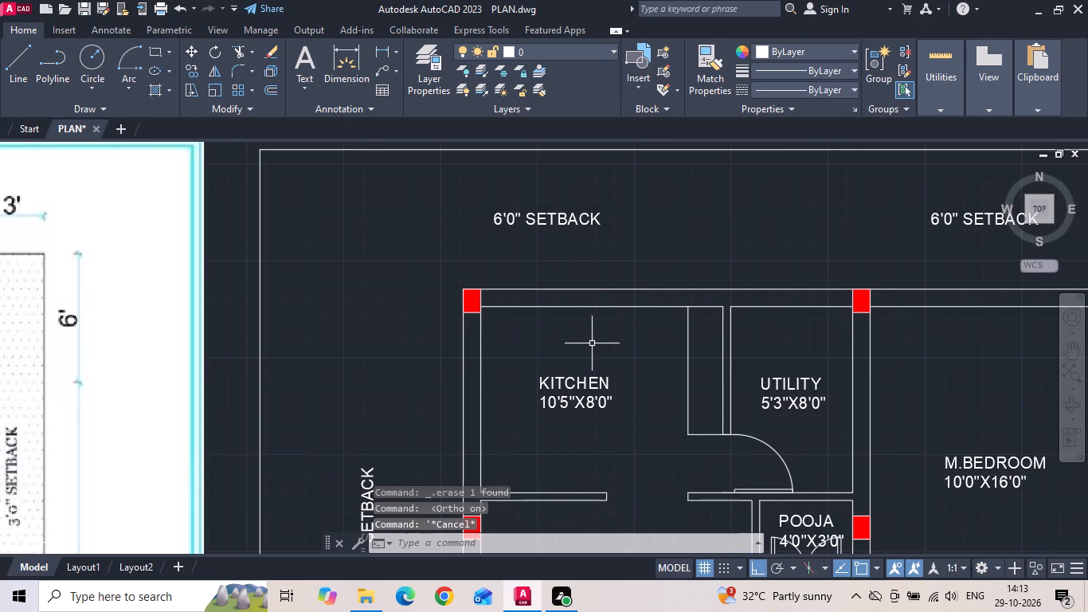
text(L)
key(space)
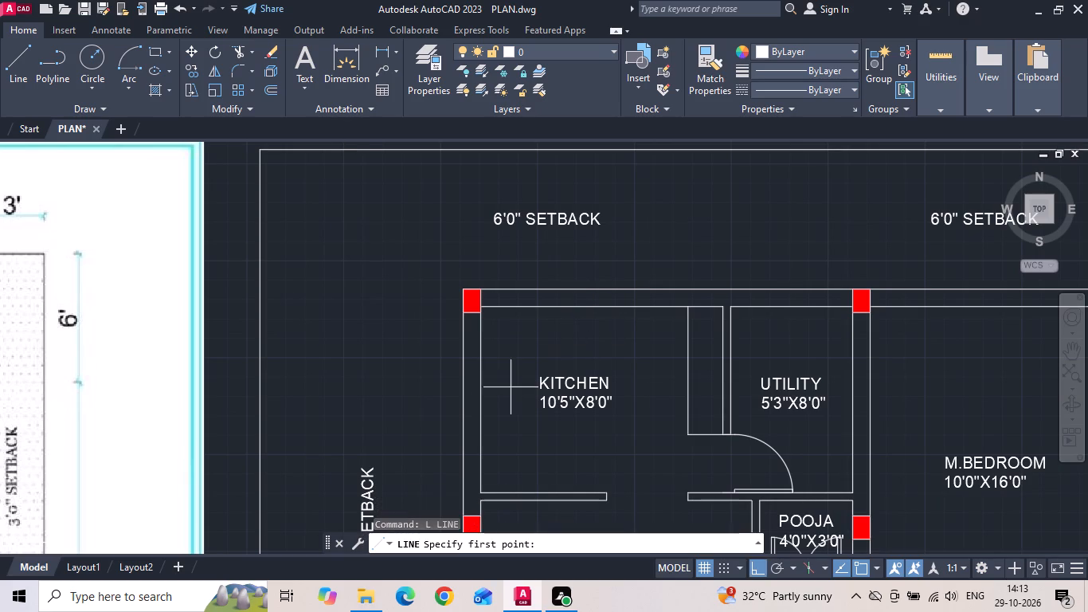
click(479, 399)
click(459, 398)
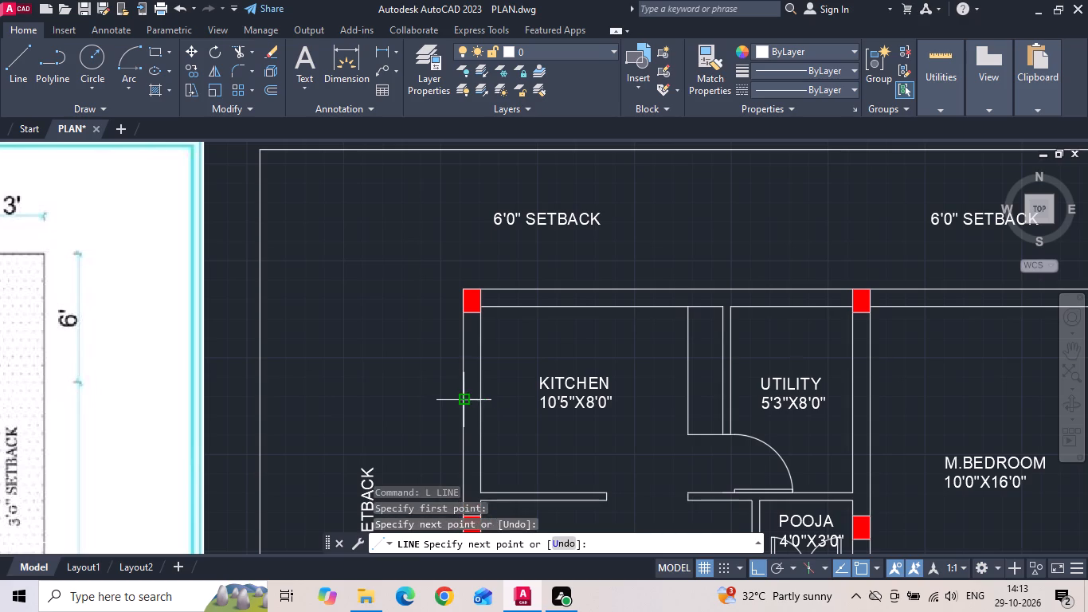
key(Escape)
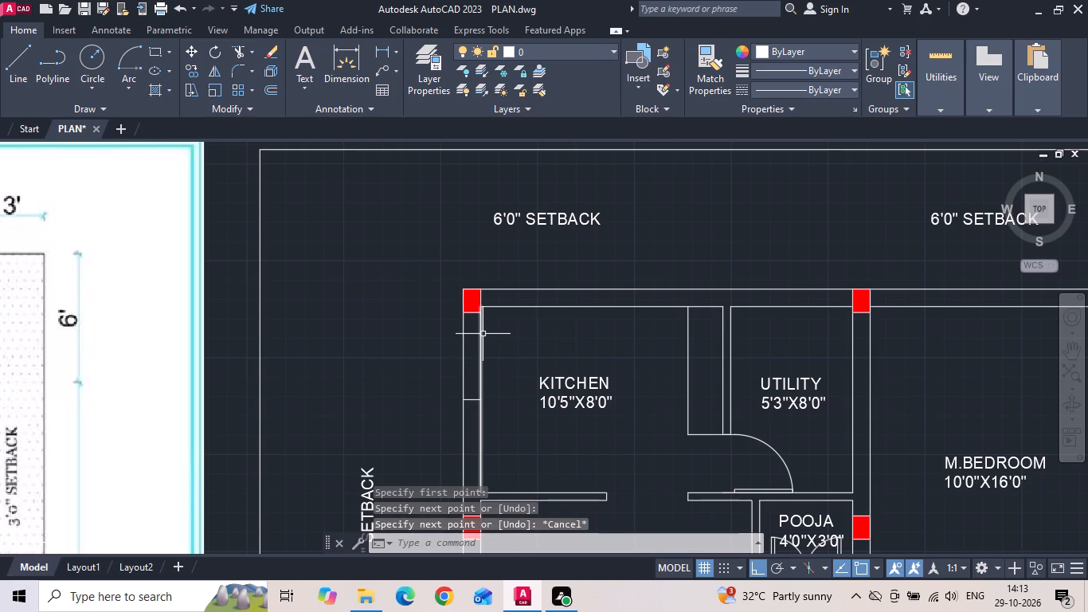
key(space)
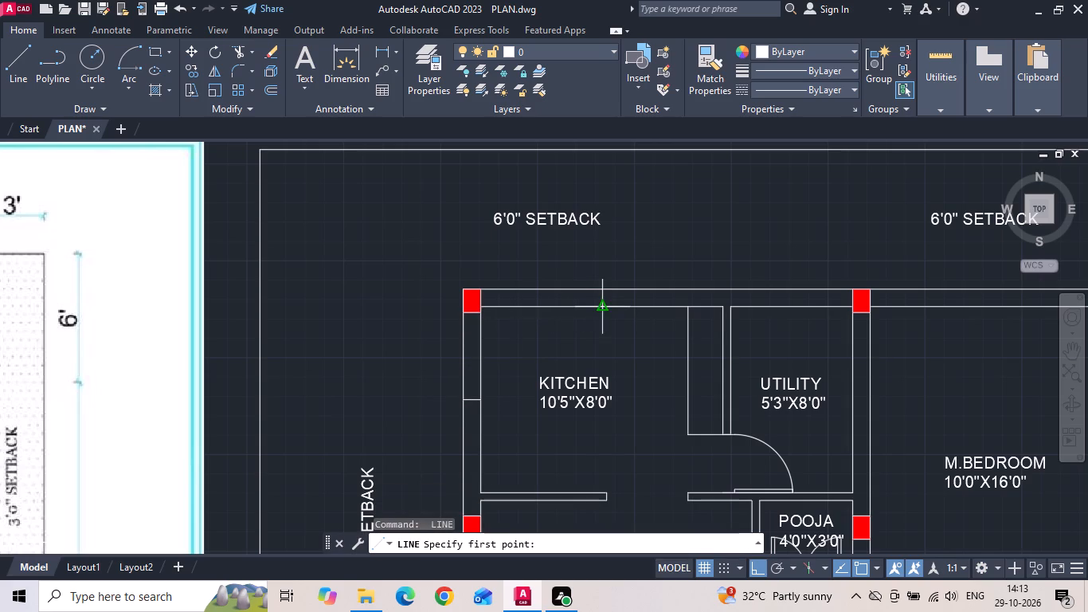
click(598, 307)
click(603, 288)
key(Escape)
Offset the upper-wall centre line 2' to both sides and the left-wall centre line 2' upward as window edges.
scroll(604, 288, up, 1)
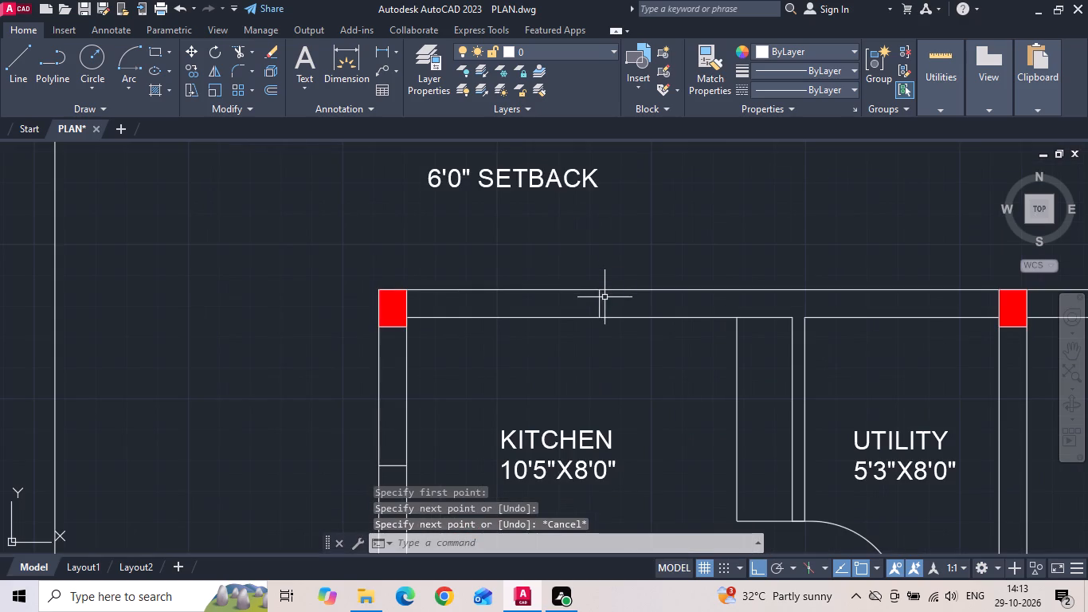
text(O 2)
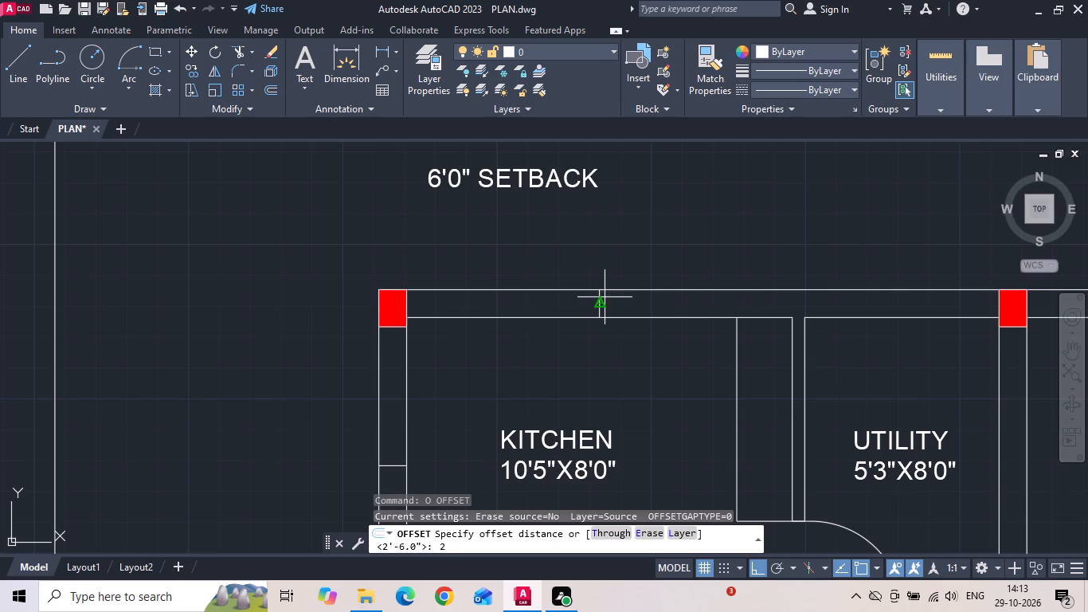
key(apostrophe)
key(Return)
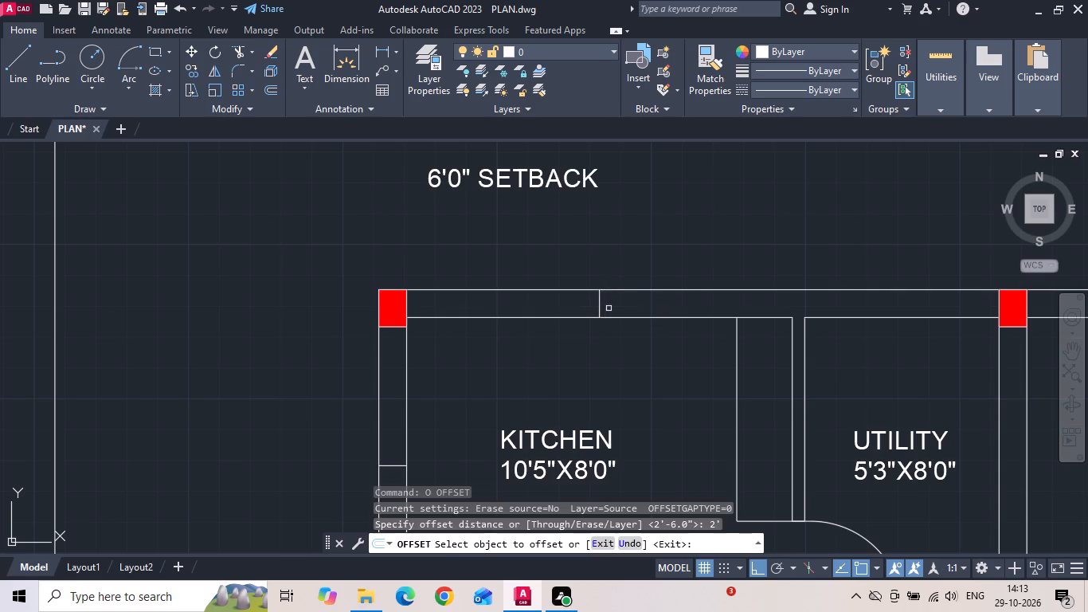
drag(599, 304, 589, 307)
click(539, 313)
drag(600, 304, 607, 305)
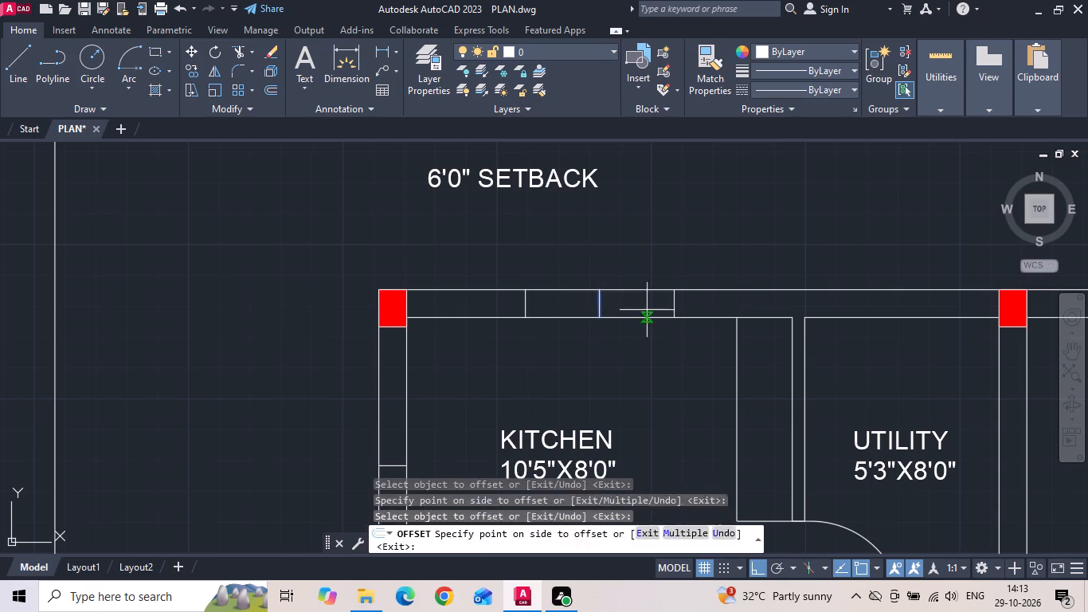
click(647, 310)
drag(394, 465, 394, 441)
drag(394, 410, 394, 421)
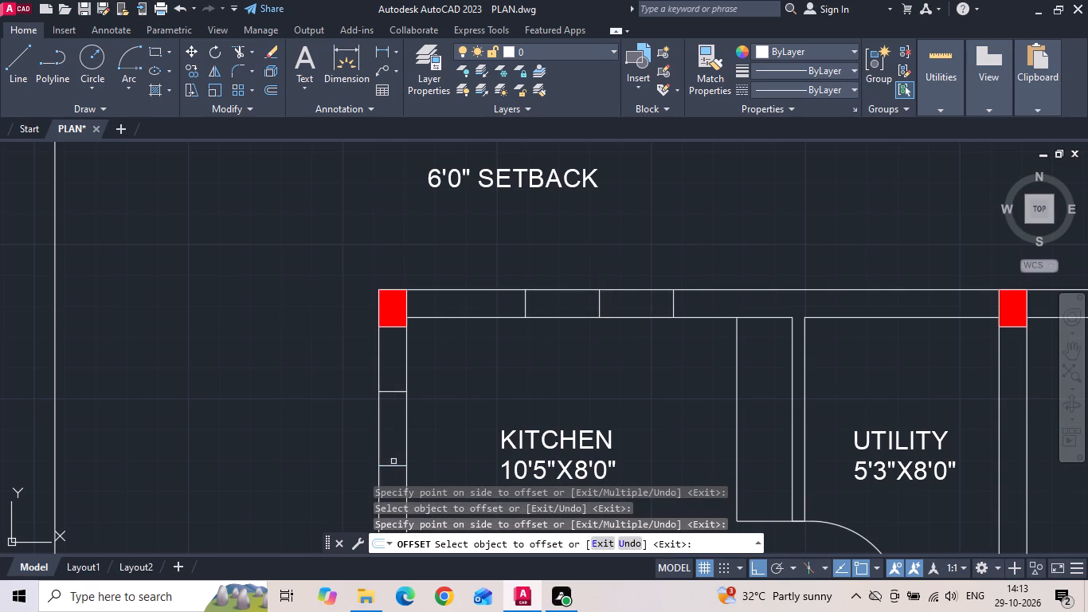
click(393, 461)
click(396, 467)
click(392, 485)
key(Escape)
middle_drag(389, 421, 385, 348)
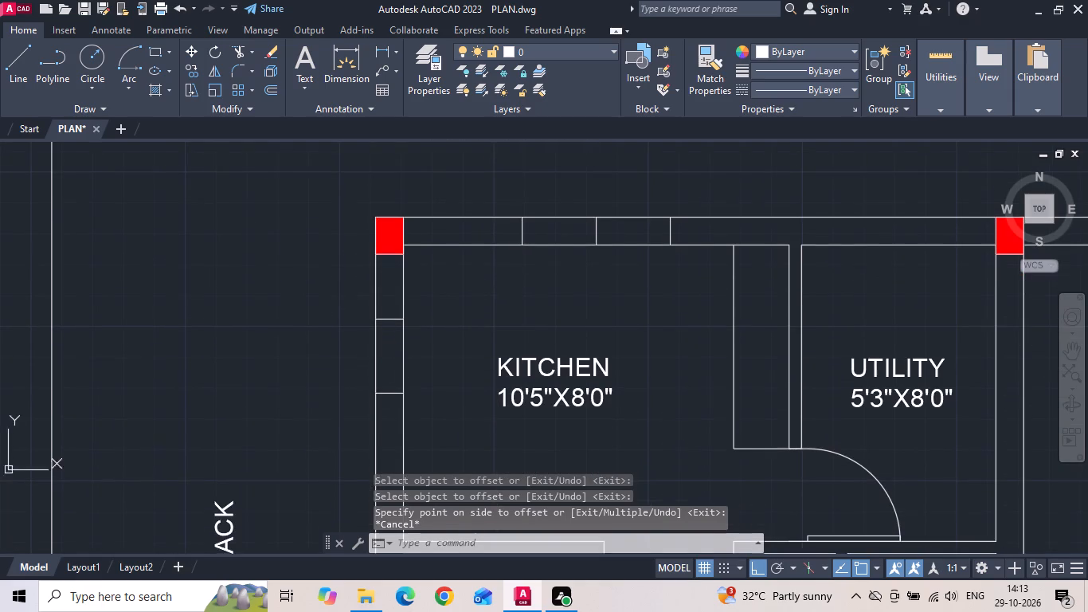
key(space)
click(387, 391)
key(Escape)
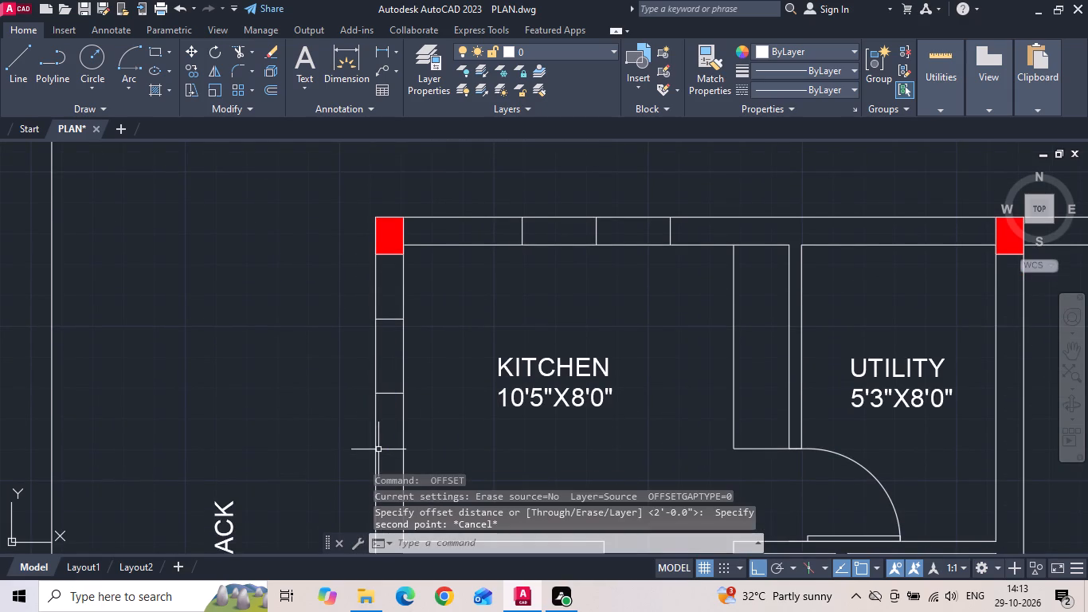
Offset the kitchen's left-wall centre line 24" downward as the window's lower edge.
key(o)
key(space)
key(2)
text(4)
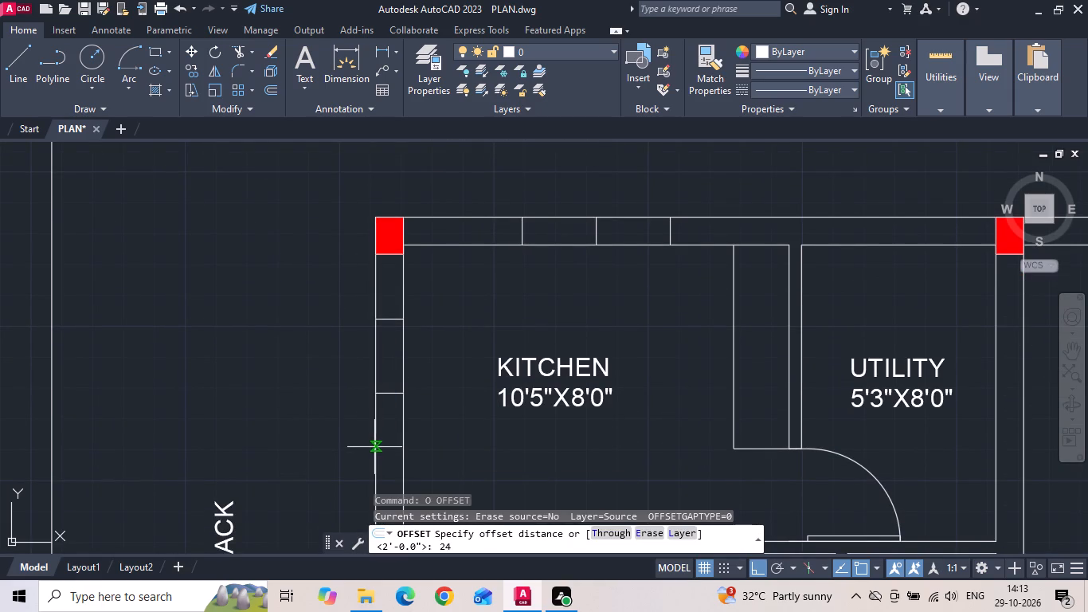
key(space)
drag(385, 394, 387, 402)
click(382, 431)
key(Escape)
Erase the centre lines of both kitchen windows, keeping only the window edge lines.
click(385, 396)
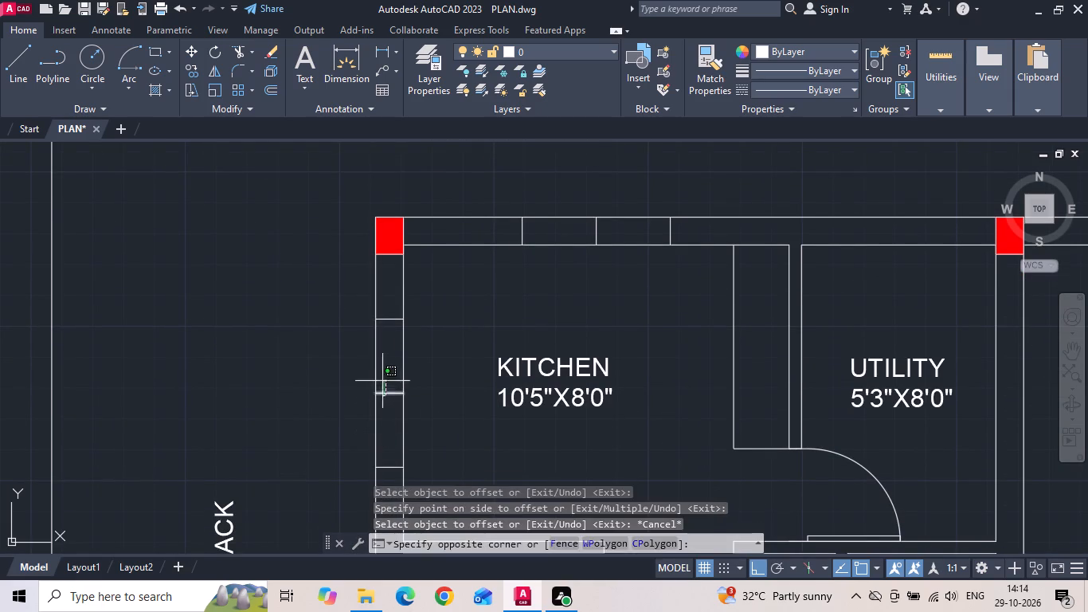
click(382, 381)
drag(602, 232, 595, 237)
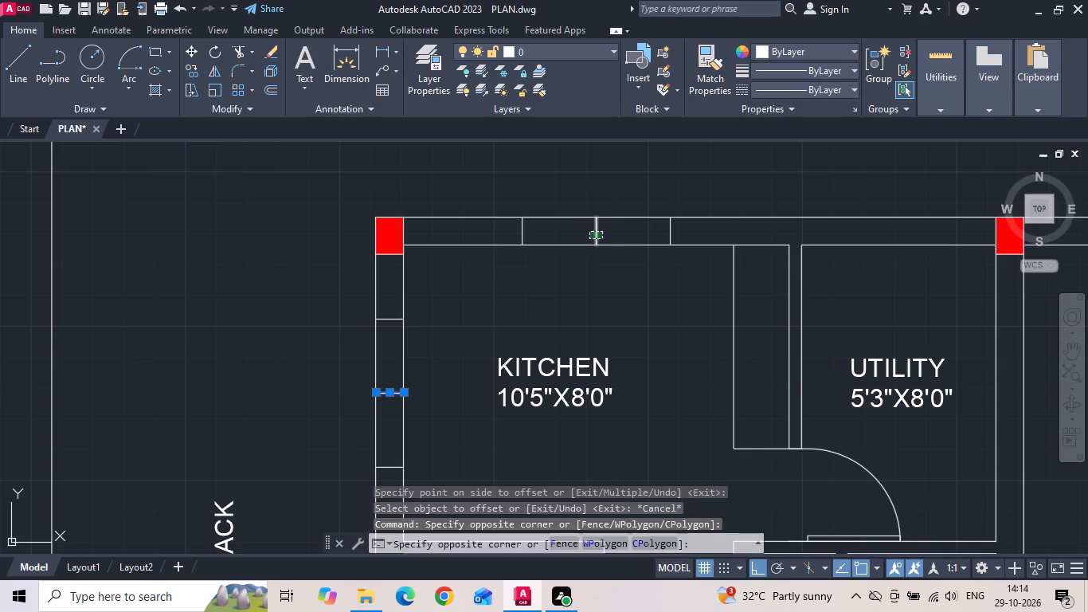
click(589, 239)
key(Delete)
Offset the utility room's right wall face 6" into the room to locate the near edge of the door opening.
scroll(612, 363, down, 3)
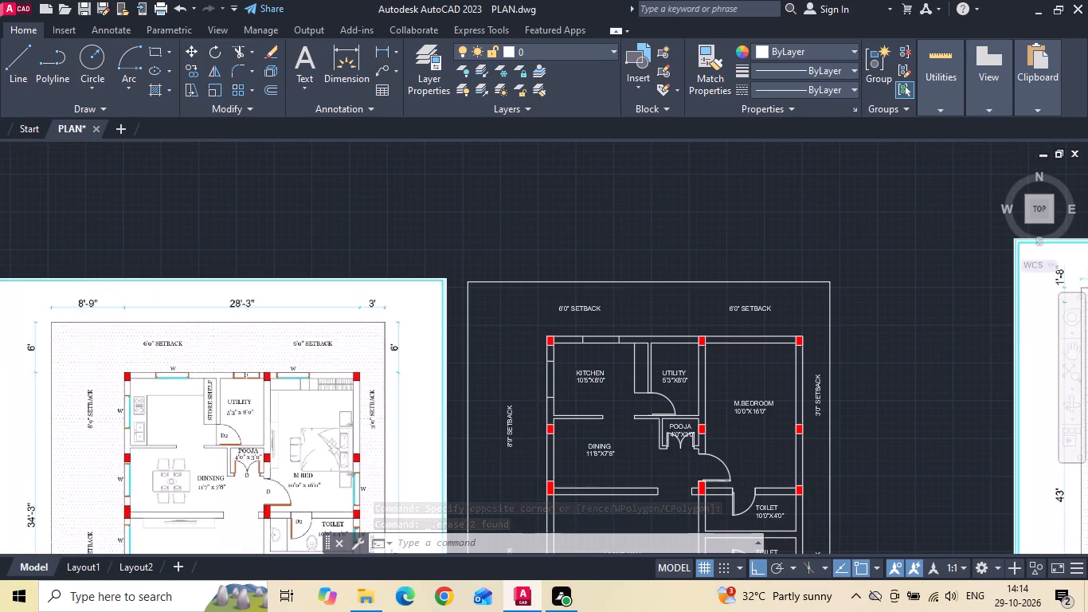
scroll(246, 359, up, 2)
scroll(244, 359, down, 1)
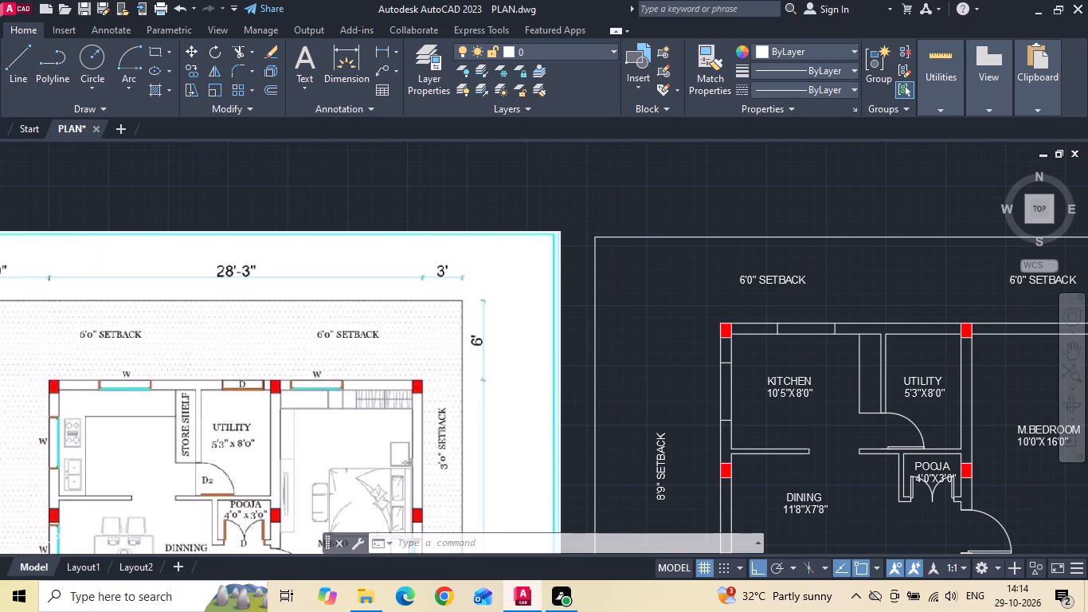
scroll(503, 392, down, 1)
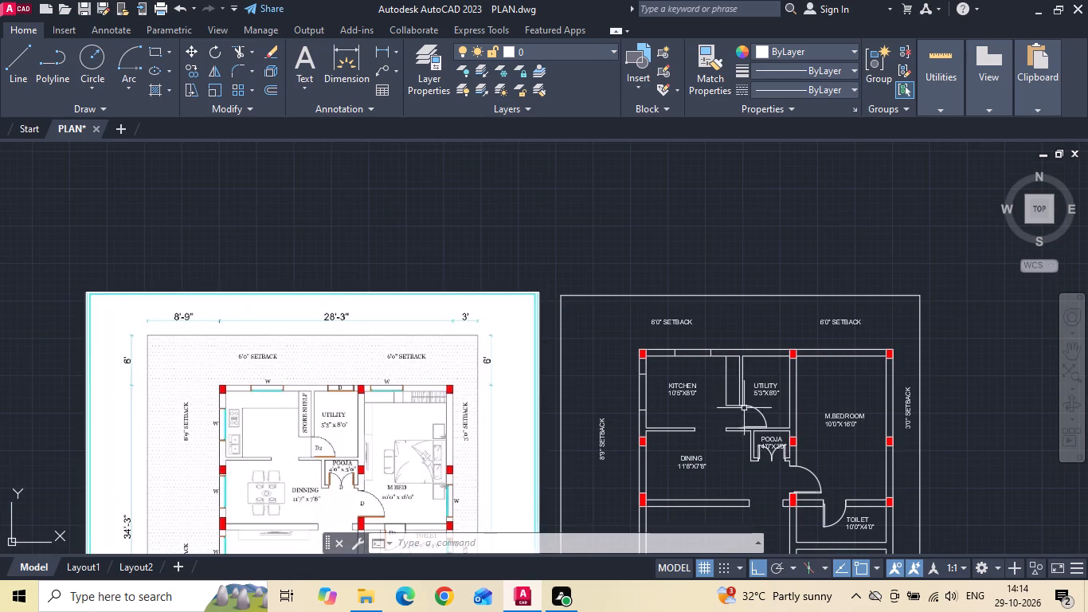
scroll(790, 373, up, 2)
scroll(759, 369, down, 1)
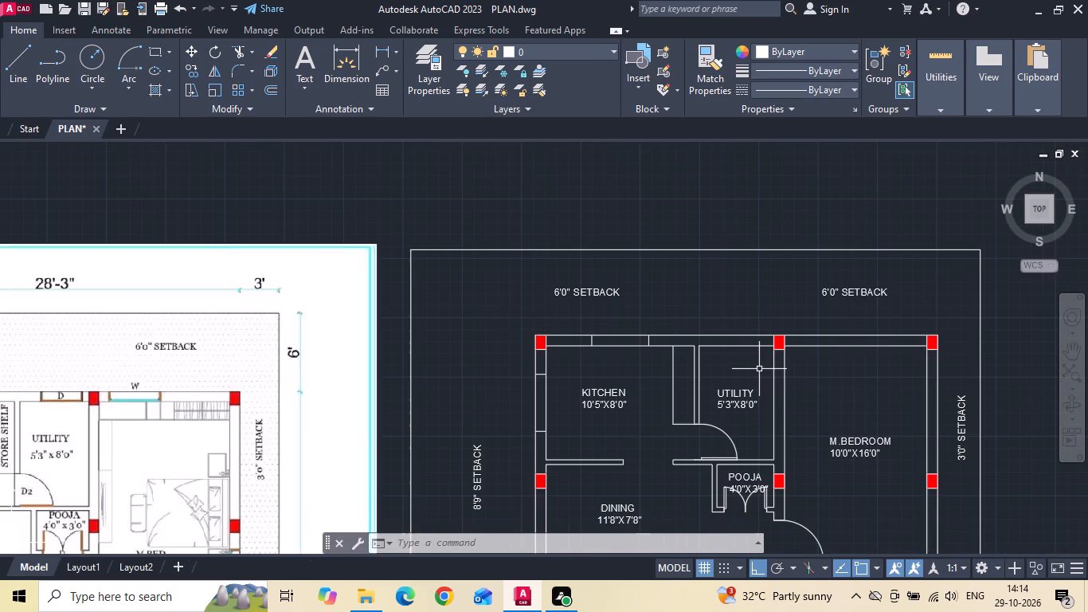
text(O)
key(space)
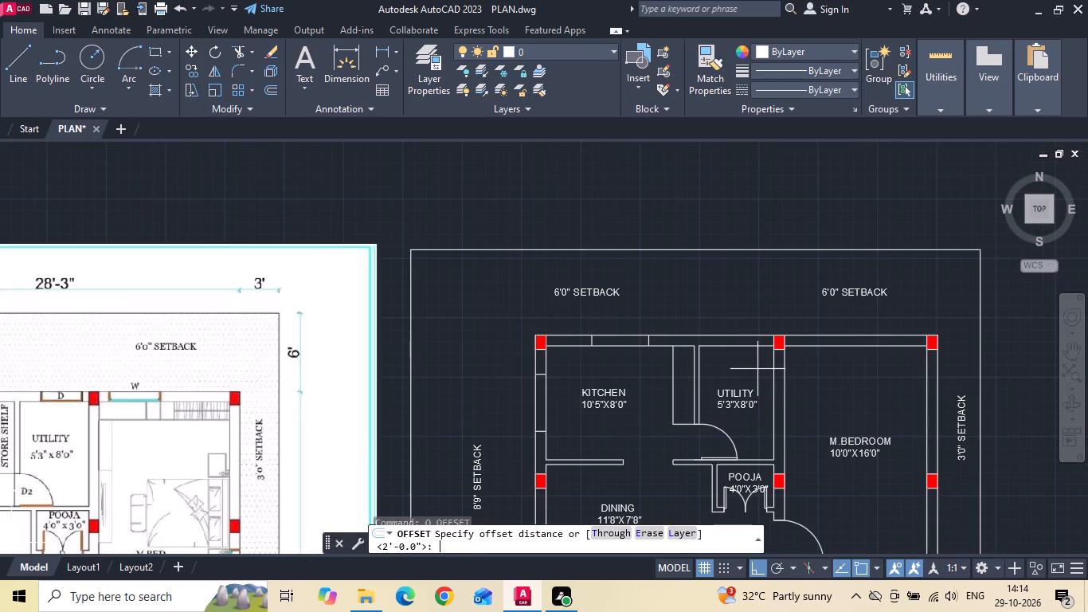
text(6)
key(space)
scroll(757, 369, up, 1)
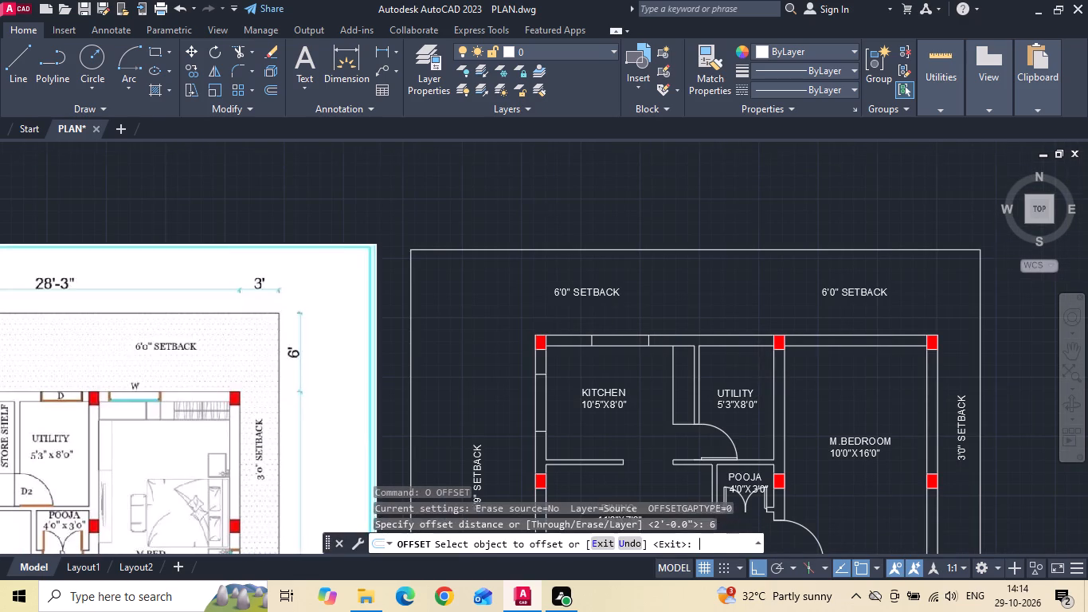
click(783, 363)
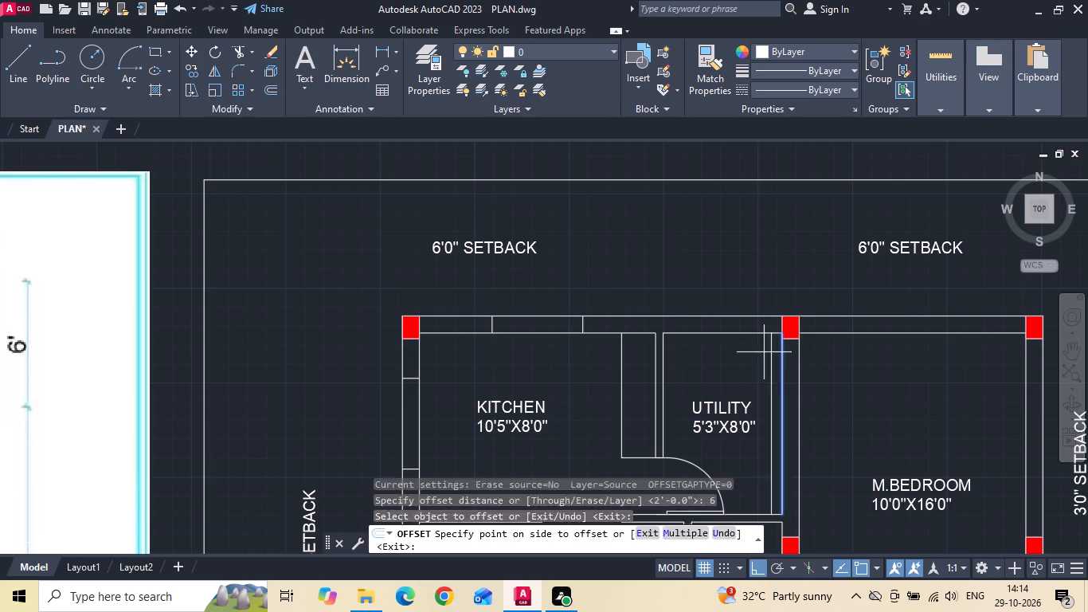
click(764, 352)
key(Escape)
Offset the new utility line 3' further into the room for the opening's other edge.
text(O)
key(space)
text(3')
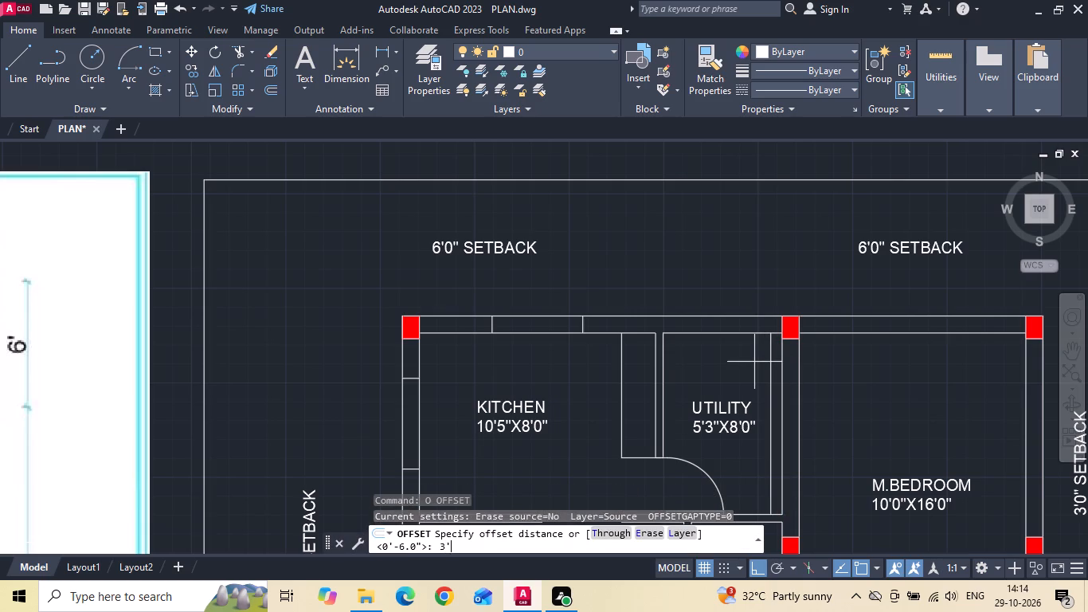
key(Return)
click(769, 359)
click(749, 352)
key(Escape)
Extend both opening edge lines through the utility room's upper outer wall.
text(EX)
key(space)
drag(688, 367, 718, 365)
drag(738, 364, 769, 365)
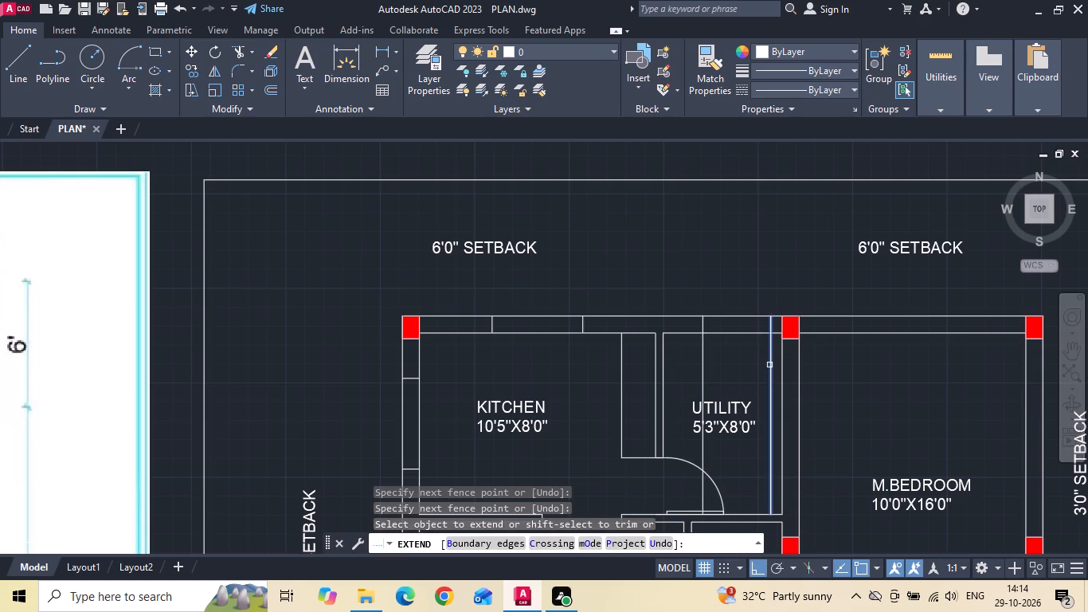
click(769, 365)
key(Escape)
Trim the upper wall lines between the edge lines to cut the utility door opening, and remove the leftover guide lines inside the room.
key(t)
key(r)
key(space)
drag(738, 305, 691, 374)
click(769, 367)
key(Escape)
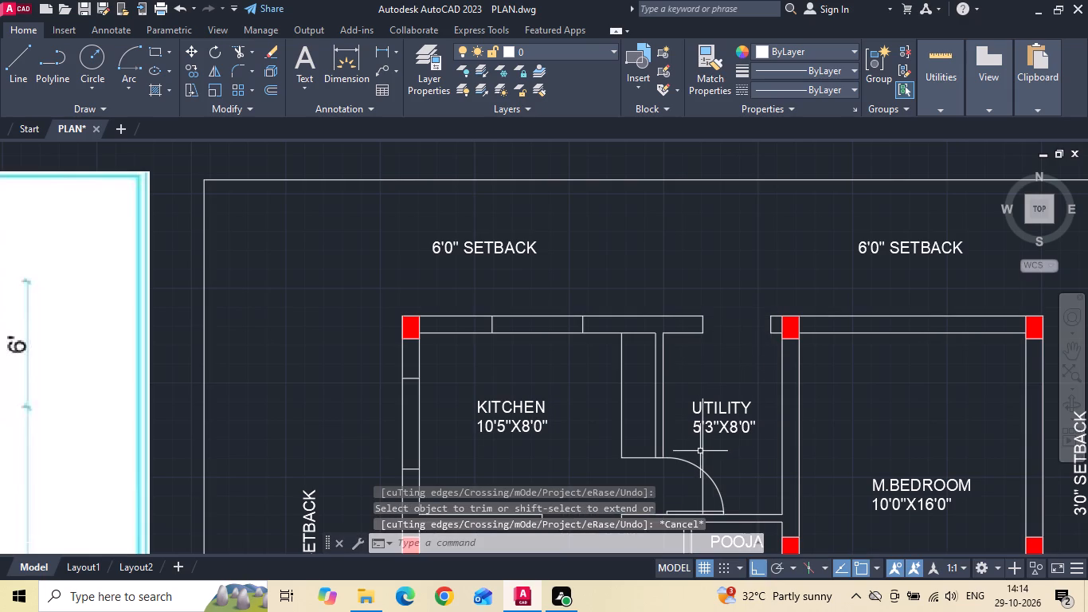
click(703, 453)
key(Delete)
Copy the door between the kitchen and utility straight up to the setback area above the utility's upper wall.
click(686, 460)
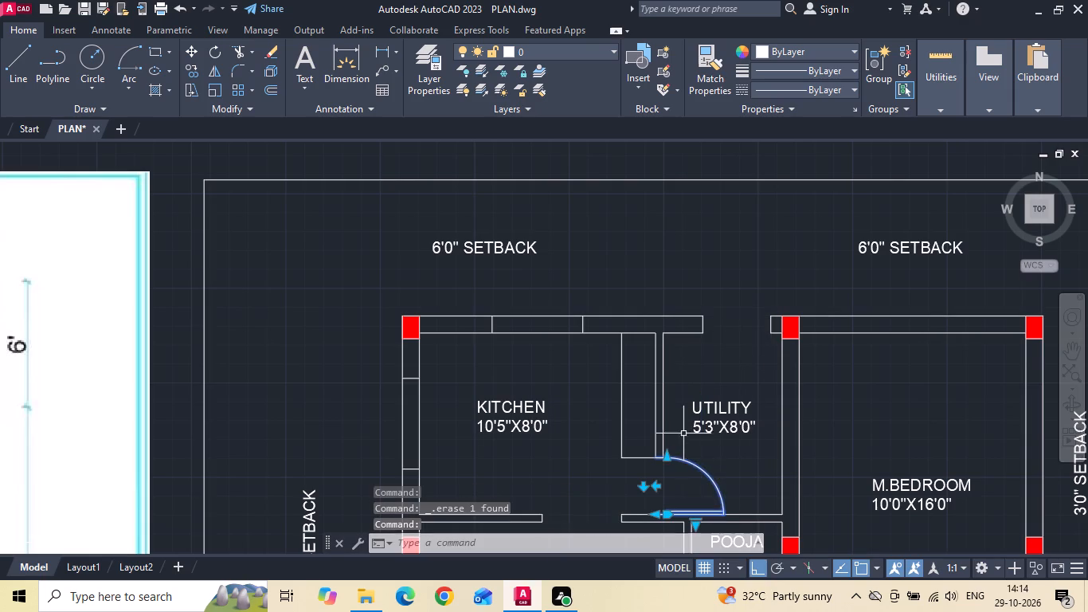
right_click(679, 397)
click(737, 313)
drag(680, 431, 681, 422)
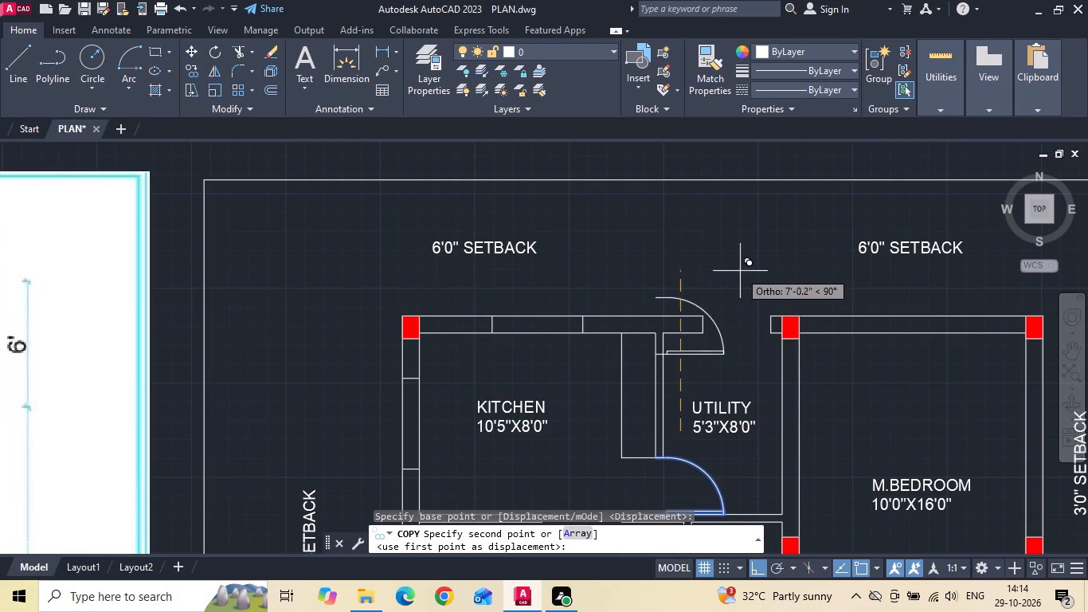
click(731, 233)
key(Escape)
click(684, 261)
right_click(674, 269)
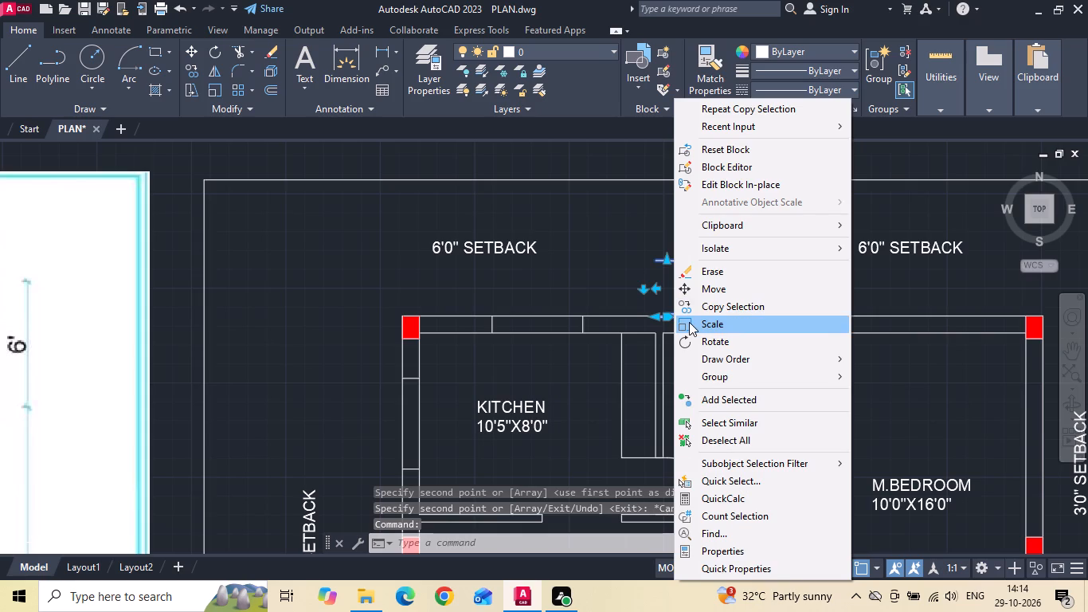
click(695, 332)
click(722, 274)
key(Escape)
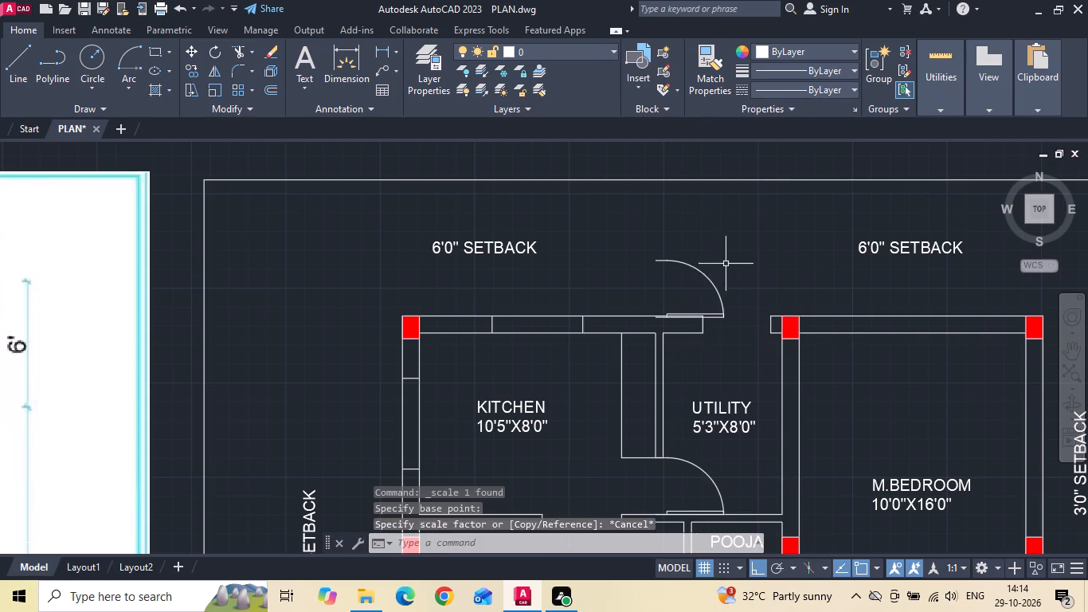
Rotate the copied door a quarter turn clockwise and flip it so its leaf is on the right and points down.
drag(725, 261, 697, 274)
click(677, 279)
right_click(675, 279)
click(695, 334)
scroll(714, 269, up, 2)
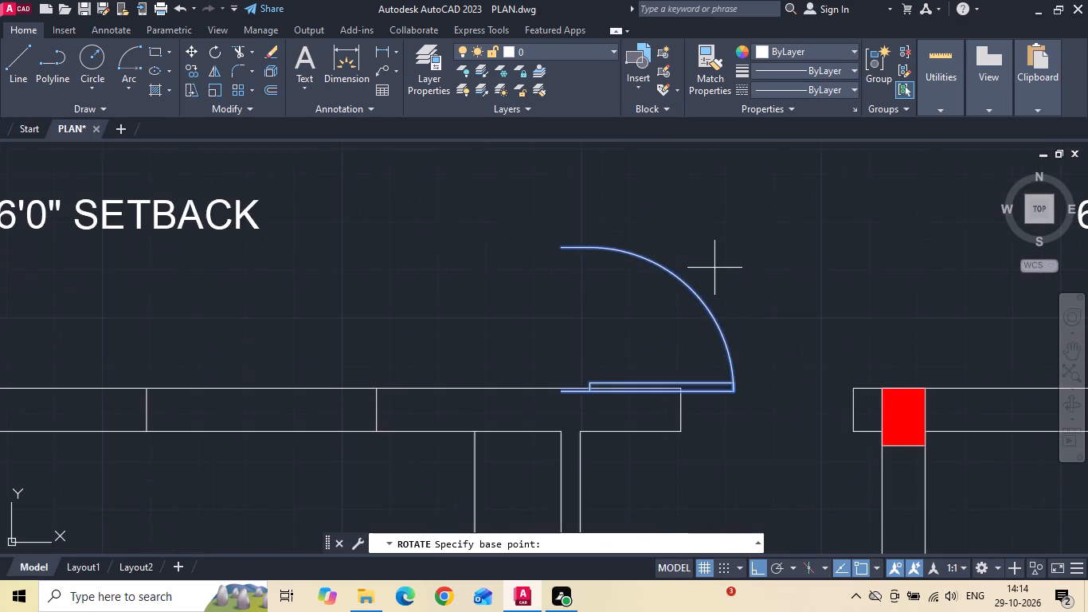
click(717, 258)
click(708, 289)
scroll(688, 335, down, 1)
click(695, 265)
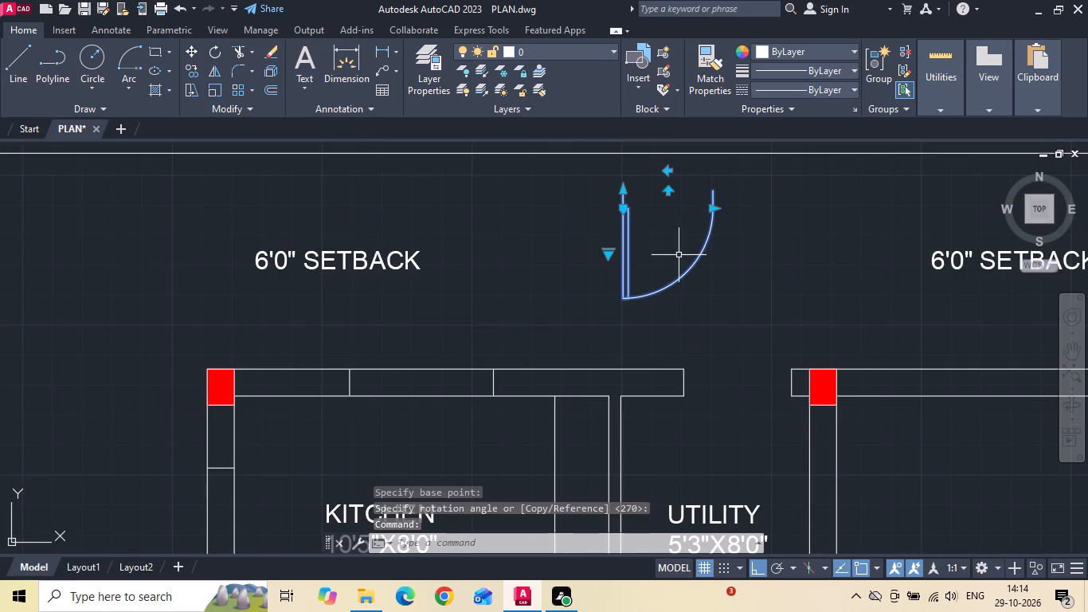
click(669, 171)
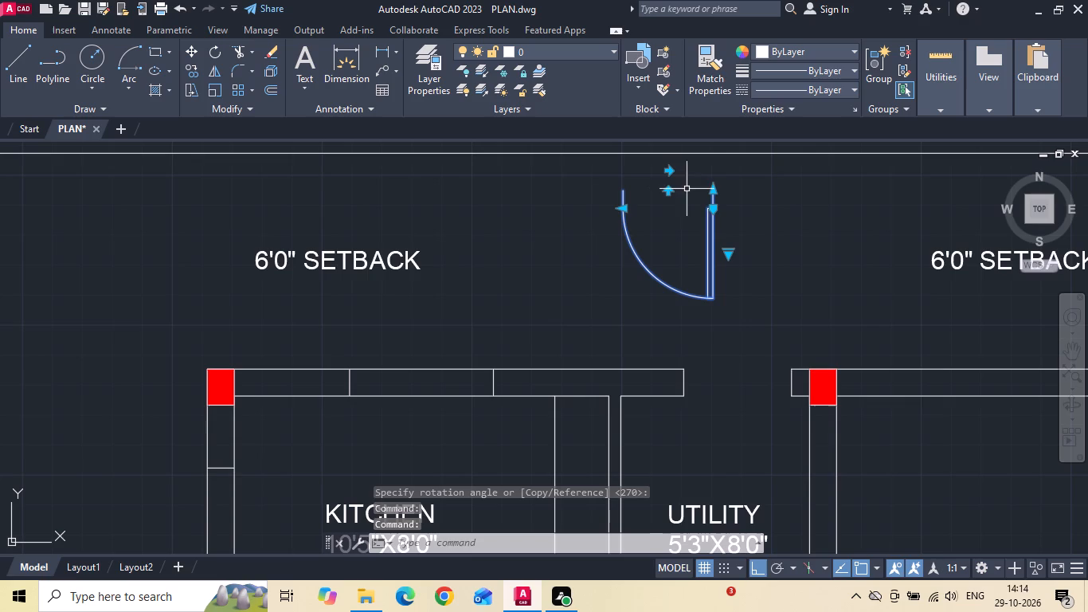
Move the copied door by its upper right corner onto the outer corner of the utility opening's right jamb.
right_click(686, 192)
click(719, 289)
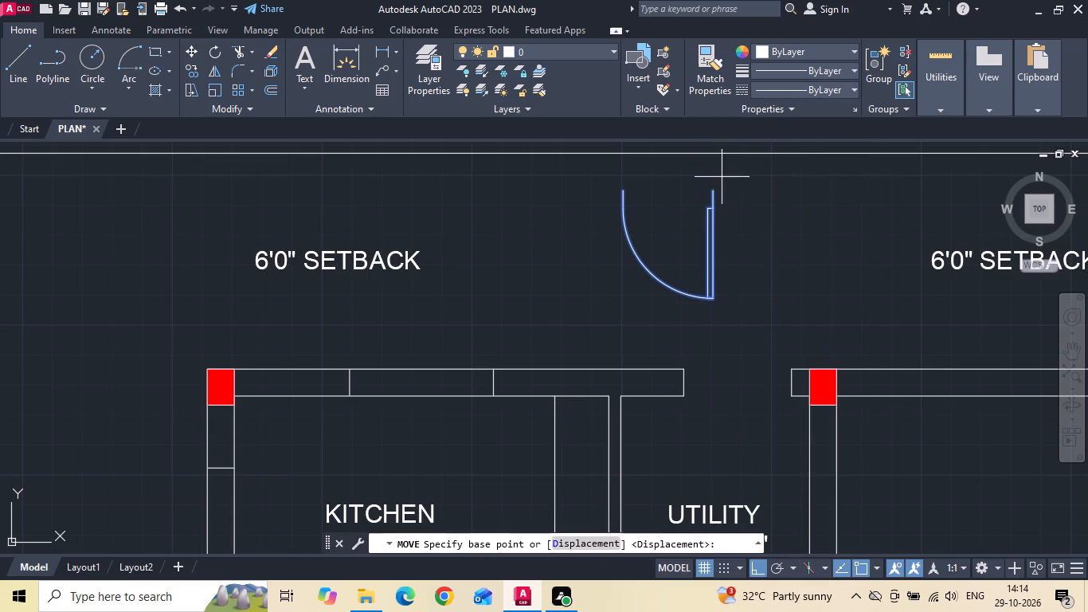
click(714, 190)
click(791, 367)
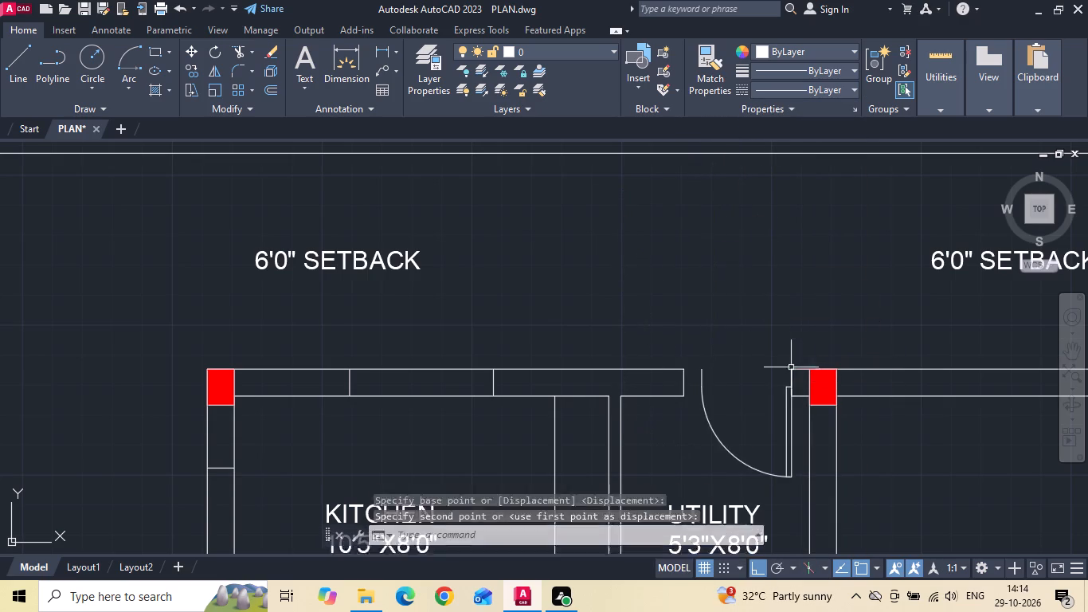
Stretch the utility door's width so its free side reaches the opening's left jamb.
scroll(782, 410, up, 2)
drag(619, 370, 610, 363)
click(566, 320)
click(578, 306)
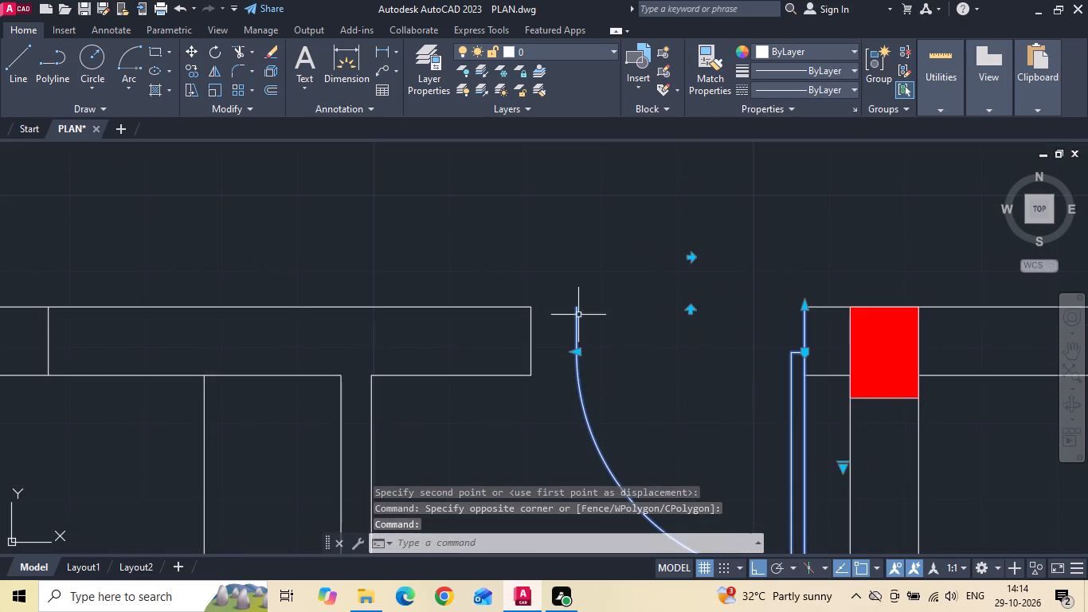
click(578, 353)
click(530, 353)
key(Escape)
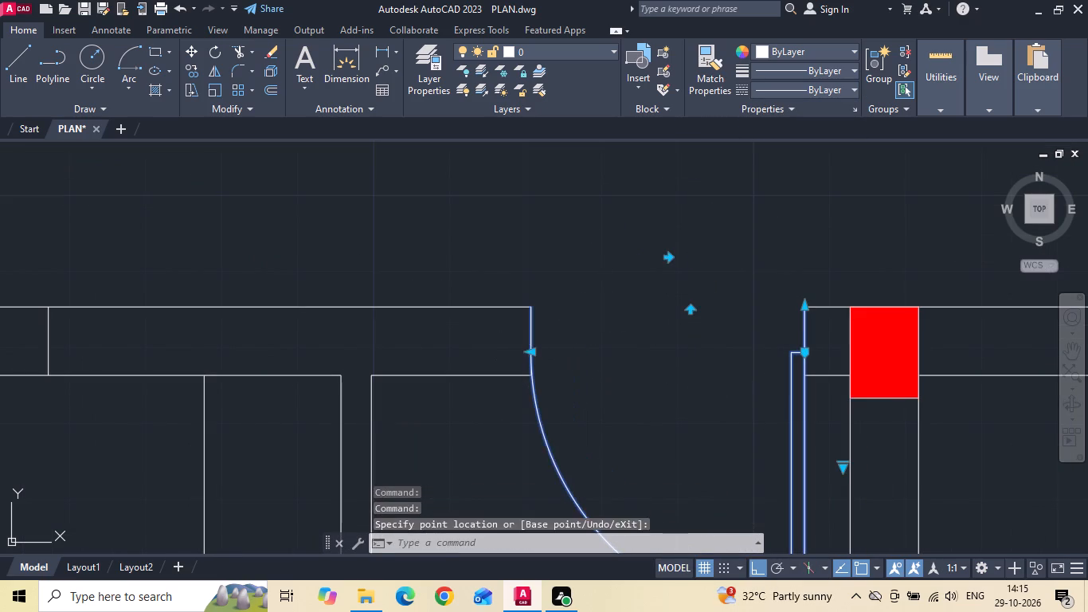
Save the drawing.
scroll(616, 288, down, 4)
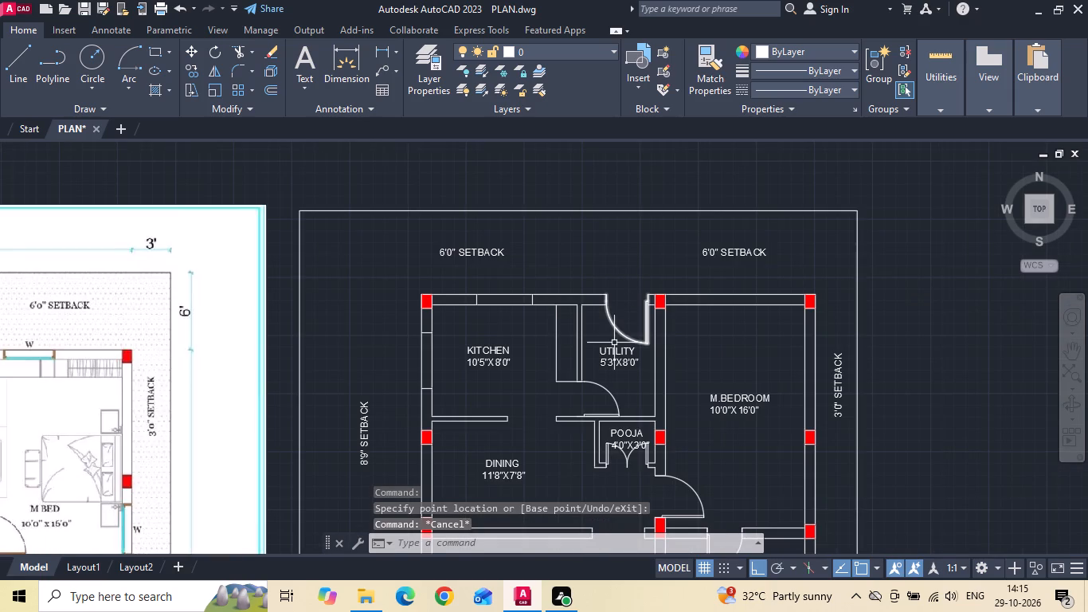
scroll(614, 343, down, 1)
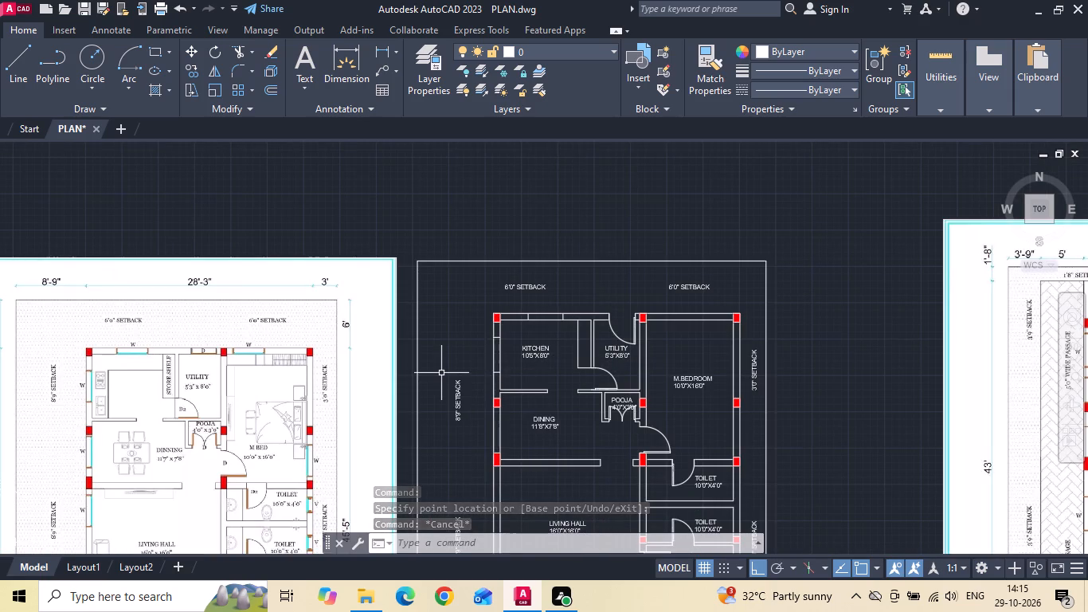
key(ctrl+s)
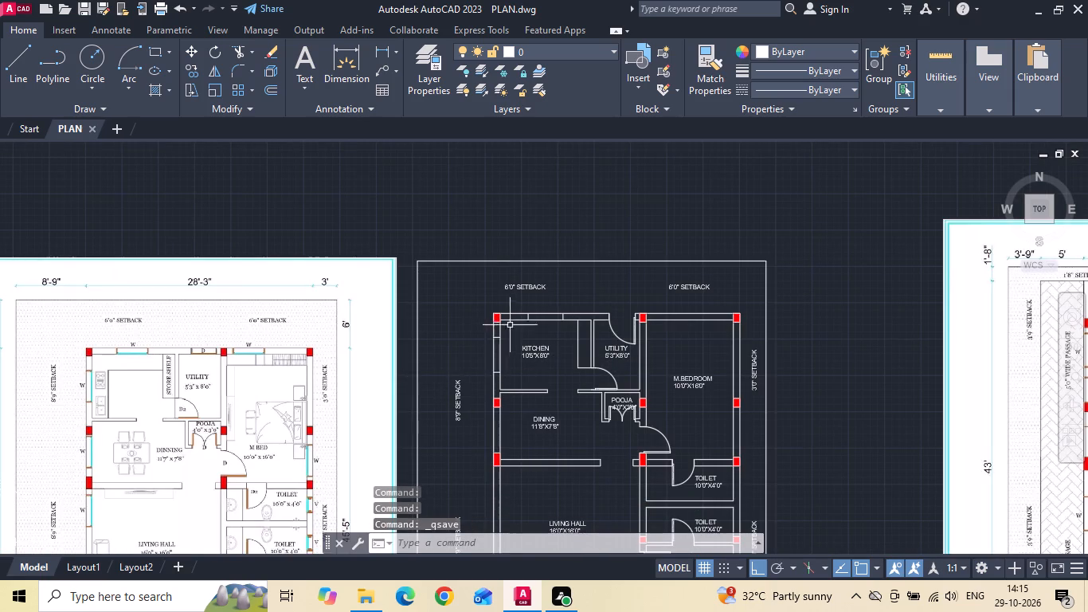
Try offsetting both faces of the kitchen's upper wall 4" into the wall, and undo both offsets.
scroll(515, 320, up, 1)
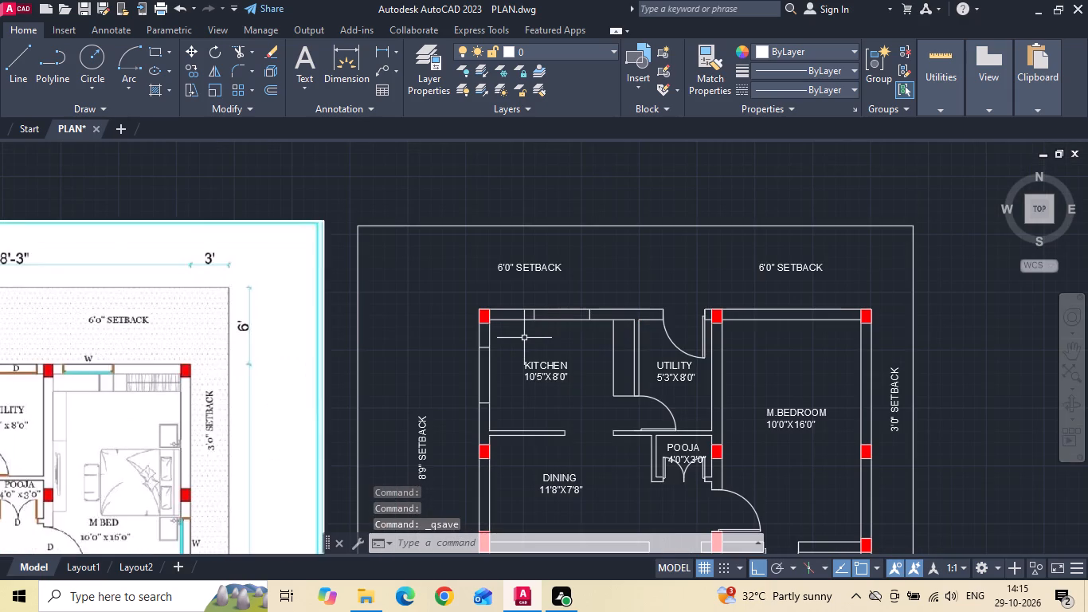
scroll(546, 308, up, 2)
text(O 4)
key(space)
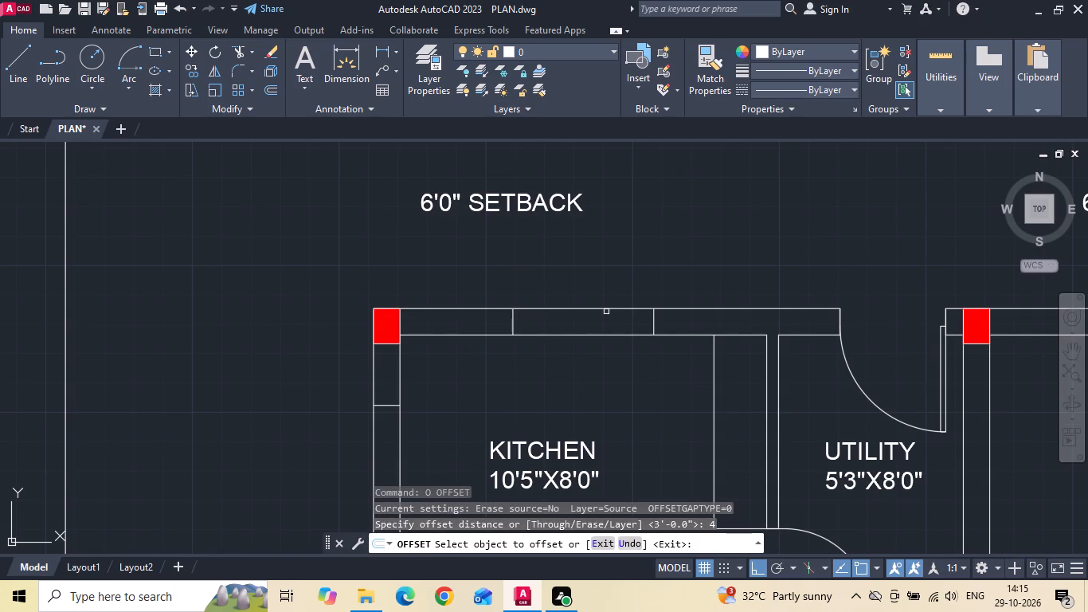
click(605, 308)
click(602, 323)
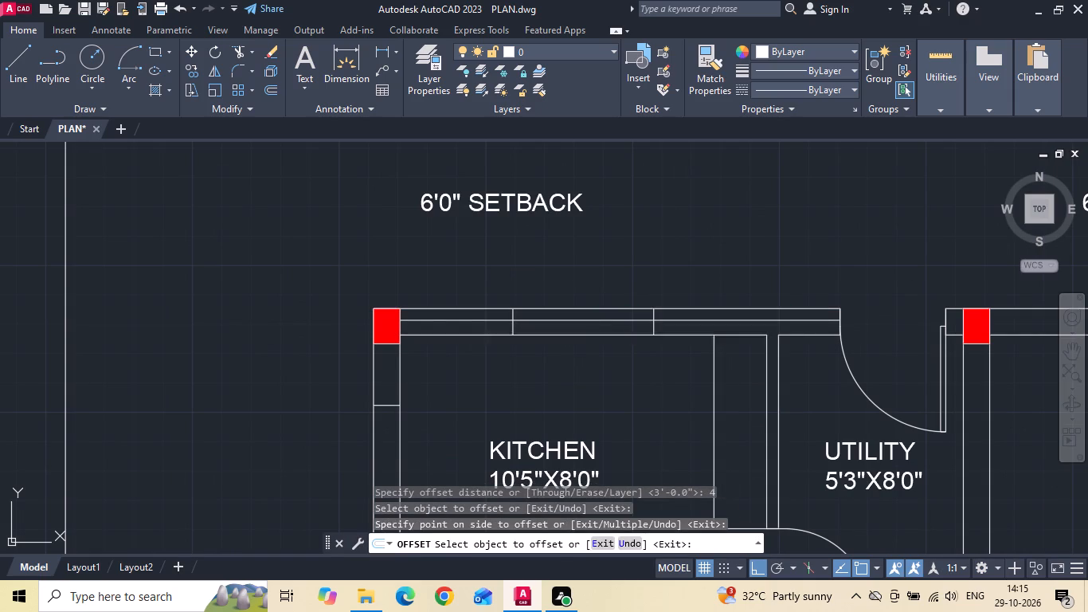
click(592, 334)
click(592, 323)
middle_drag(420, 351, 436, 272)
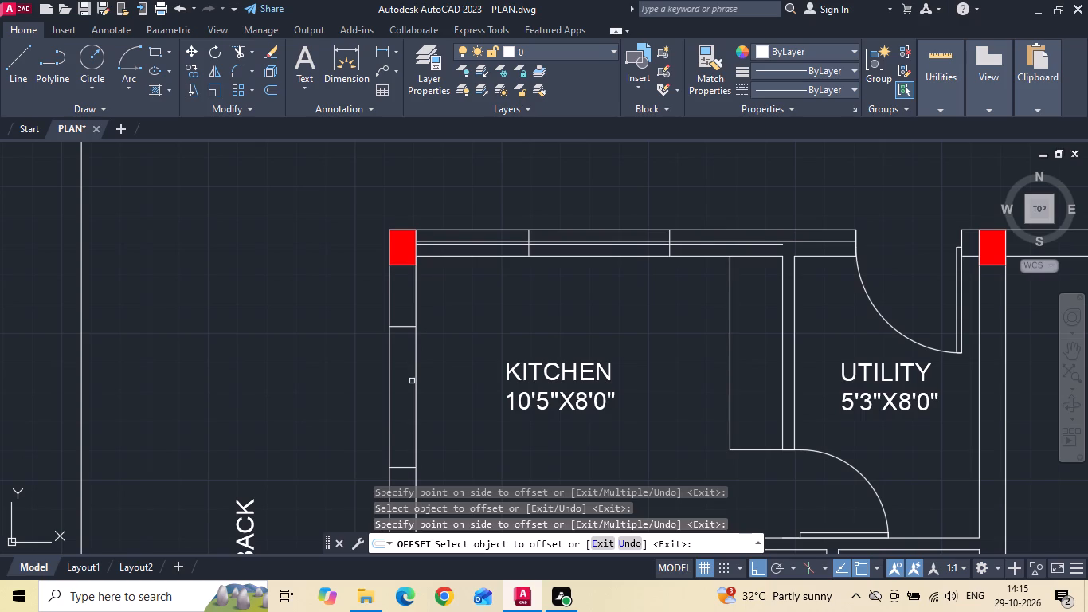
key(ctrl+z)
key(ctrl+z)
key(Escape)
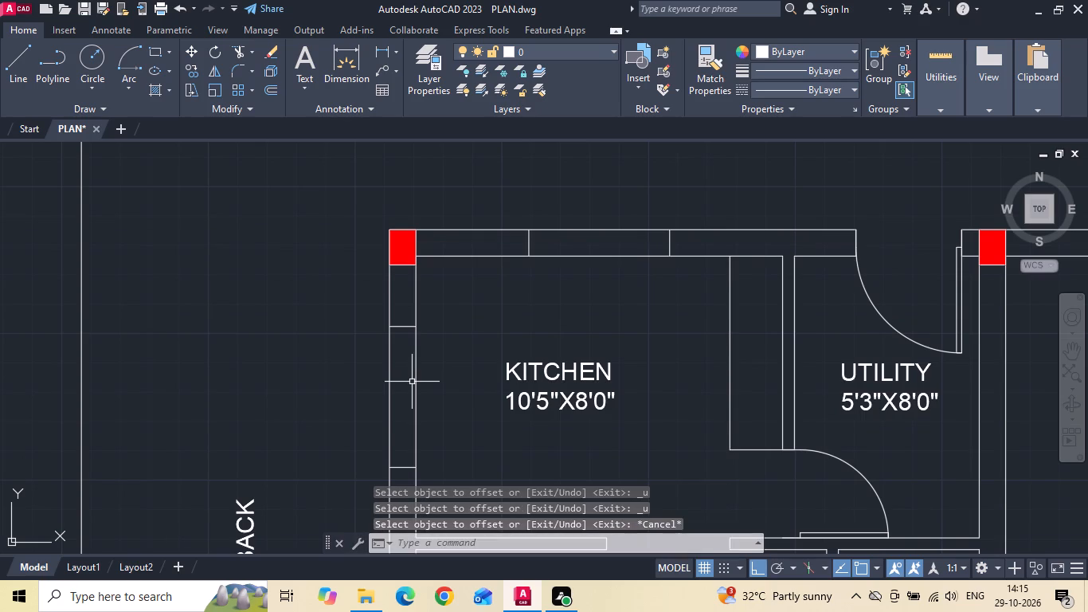
Draw a centre line across the kitchen's upper-wall window, between the midpoints of its two jamb lines.
key(l)
key(space)
scroll(542, 249, up, 1)
click(525, 238)
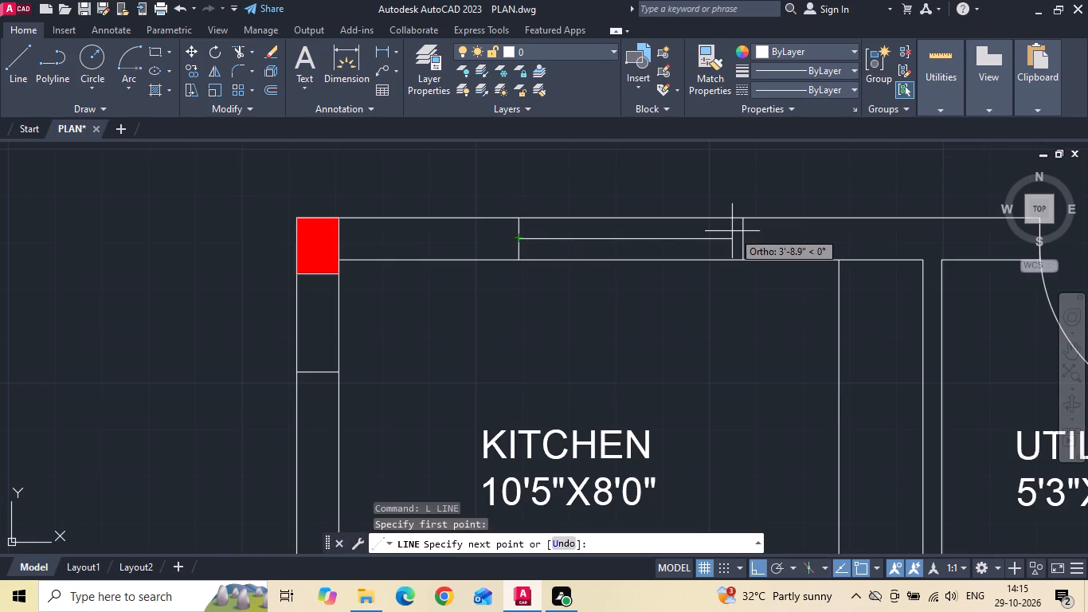
click(742, 237)
key(Escape)
Offset the upper window's centre line 0.5" to both sides for the glazing lines, and delete the centre line.
scroll(644, 236, up, 1)
text(O .)
text(5)
key(space)
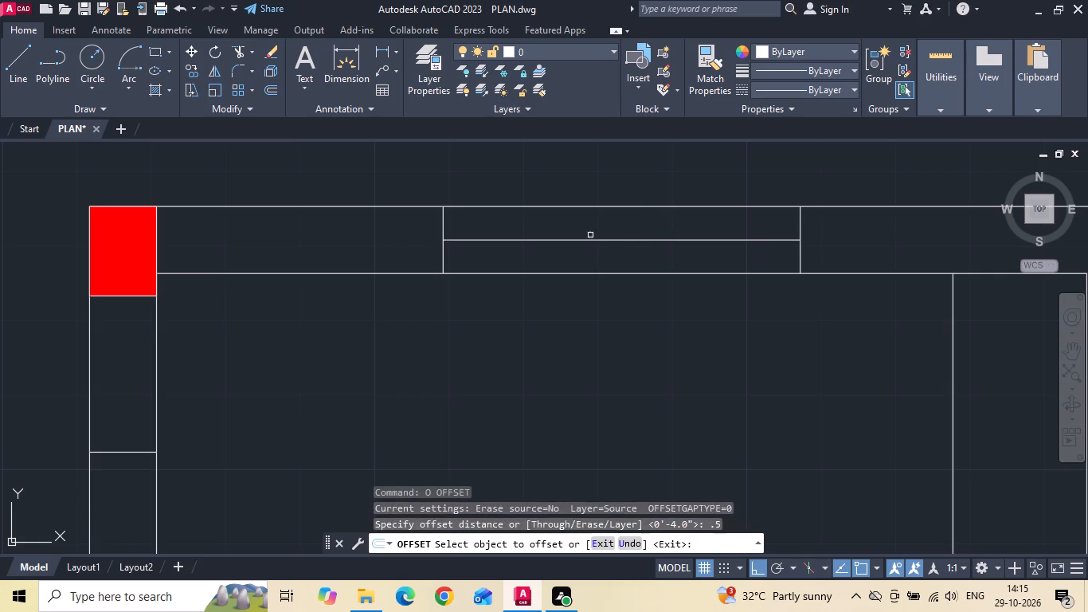
click(584, 237)
click(583, 217)
drag(570, 239, 569, 251)
click(567, 258)
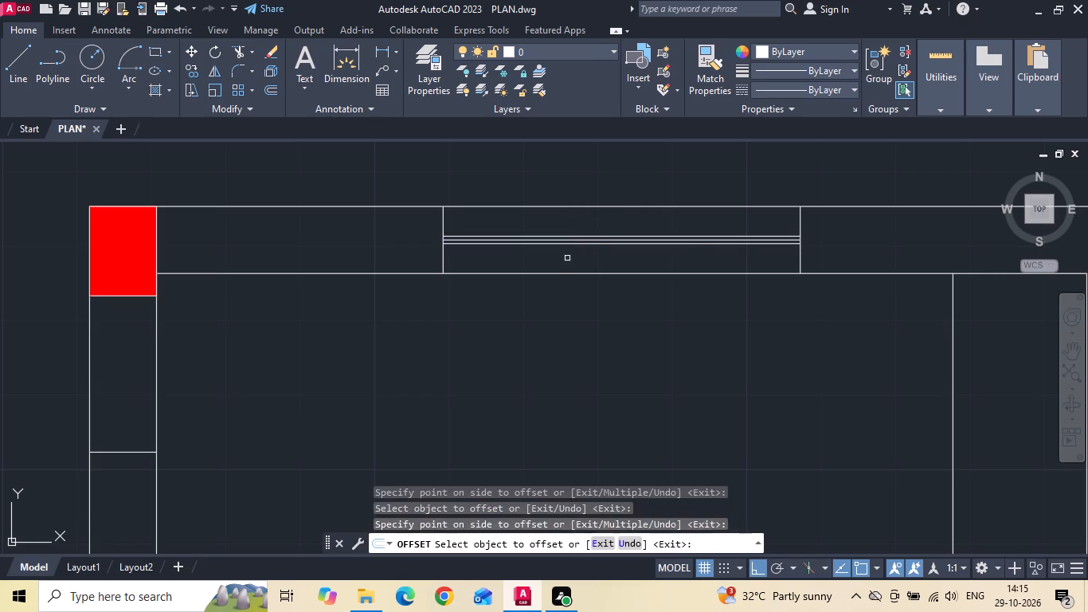
key(Escape)
click(571, 241)
key(Delete)
Draw a centre line along the kitchen's left-wall window, between the midpoints of its two jamb lines.
scroll(603, 237, down, 2)
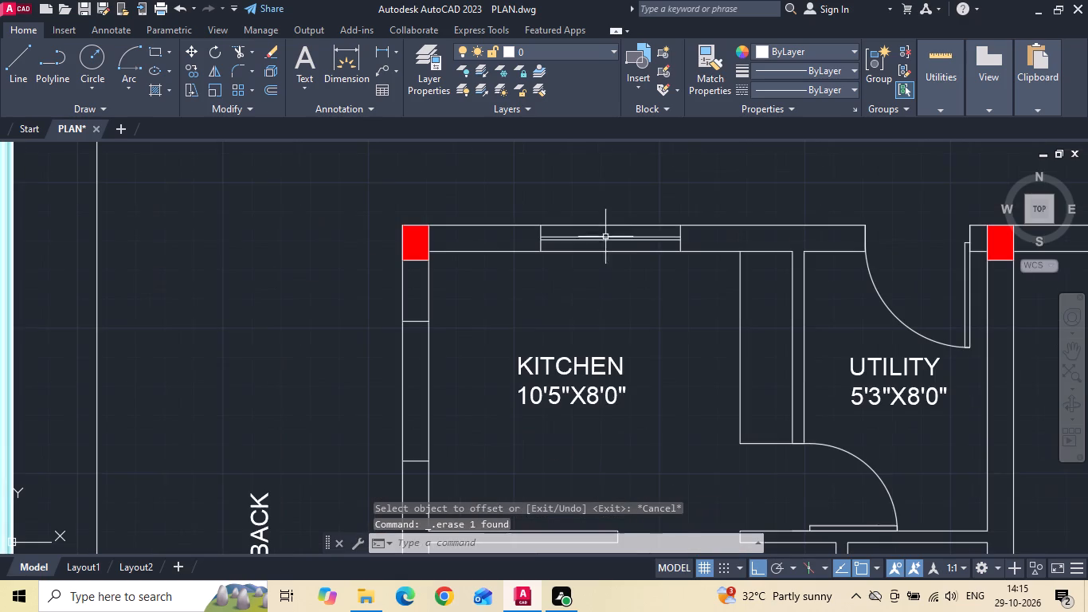
key(l)
key(space)
scroll(435, 349, up, 1)
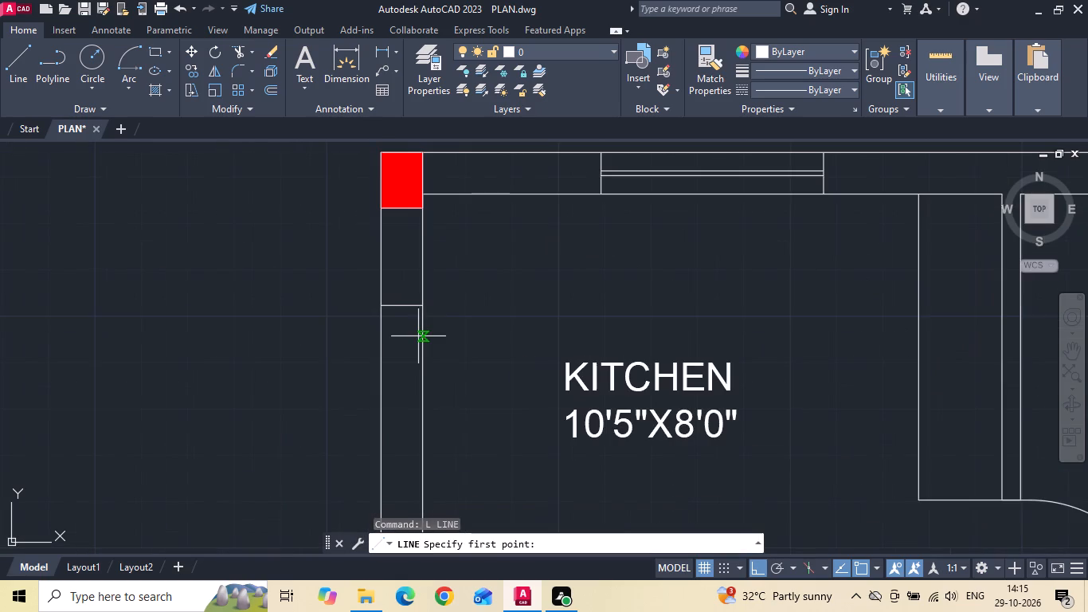
click(405, 309)
middle_drag(392, 395, 405, 309)
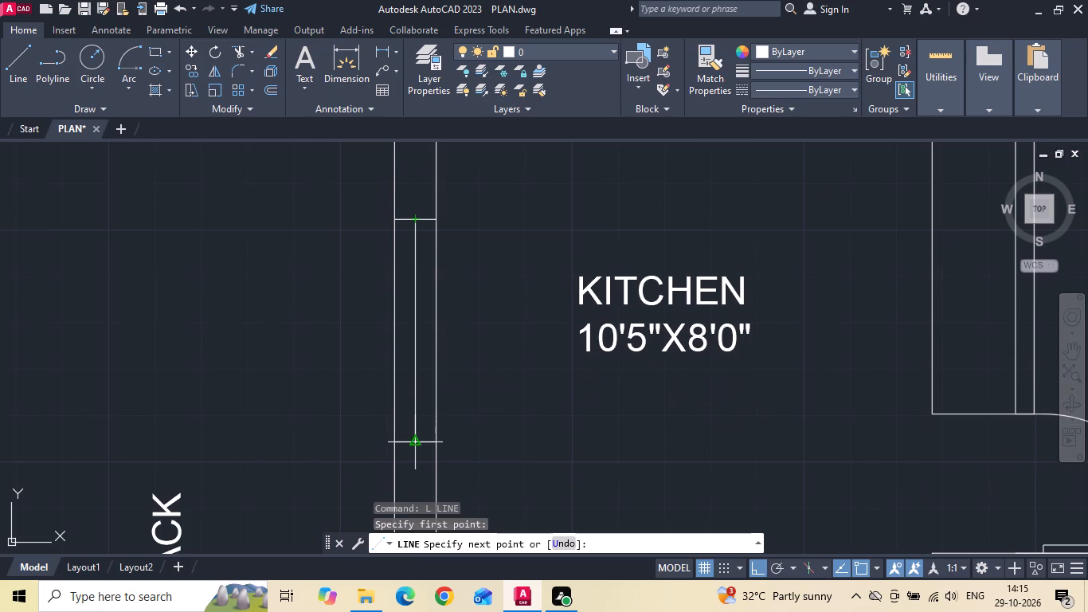
click(413, 441)
key(Escape)
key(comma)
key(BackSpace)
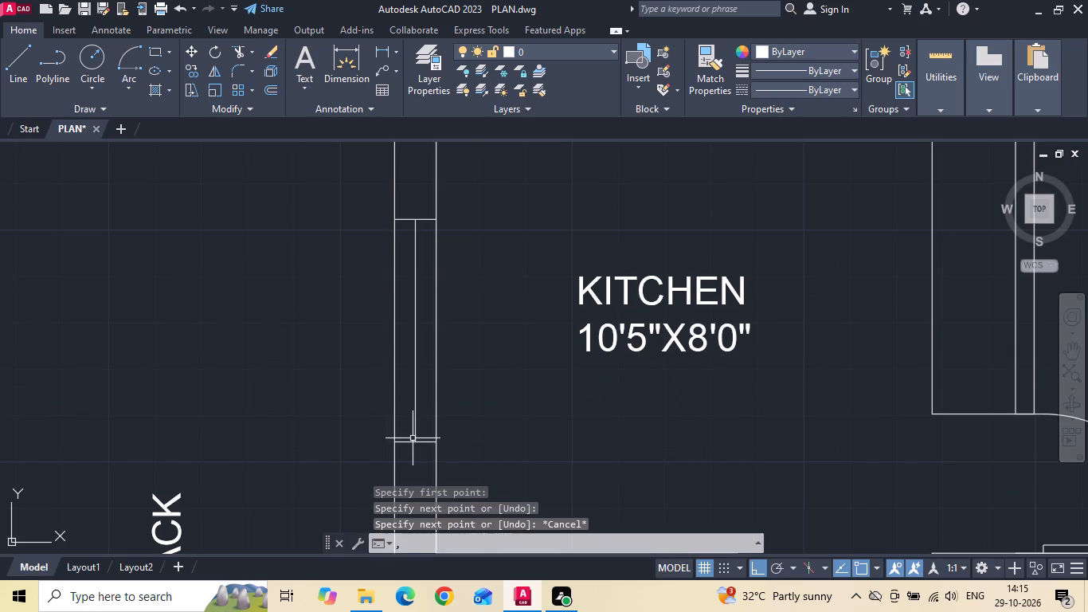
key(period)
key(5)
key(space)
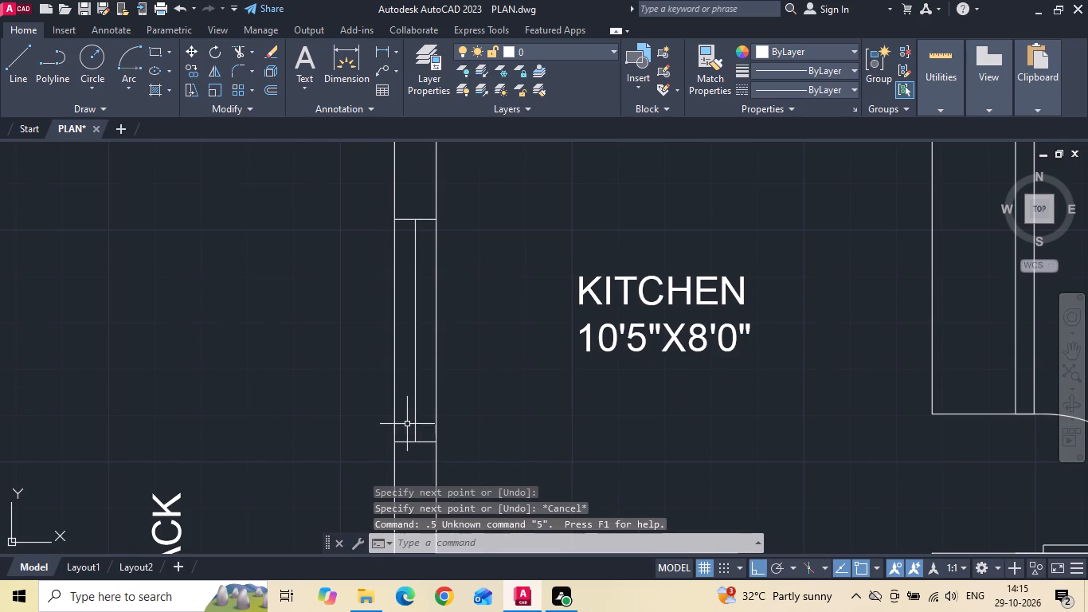
Offset the left-wall window's centre line 0.5" to both sides for the glazing lines, and delete the centre line.
scroll(412, 394, up, 1)
text(O .5)
key(space)
click(417, 365)
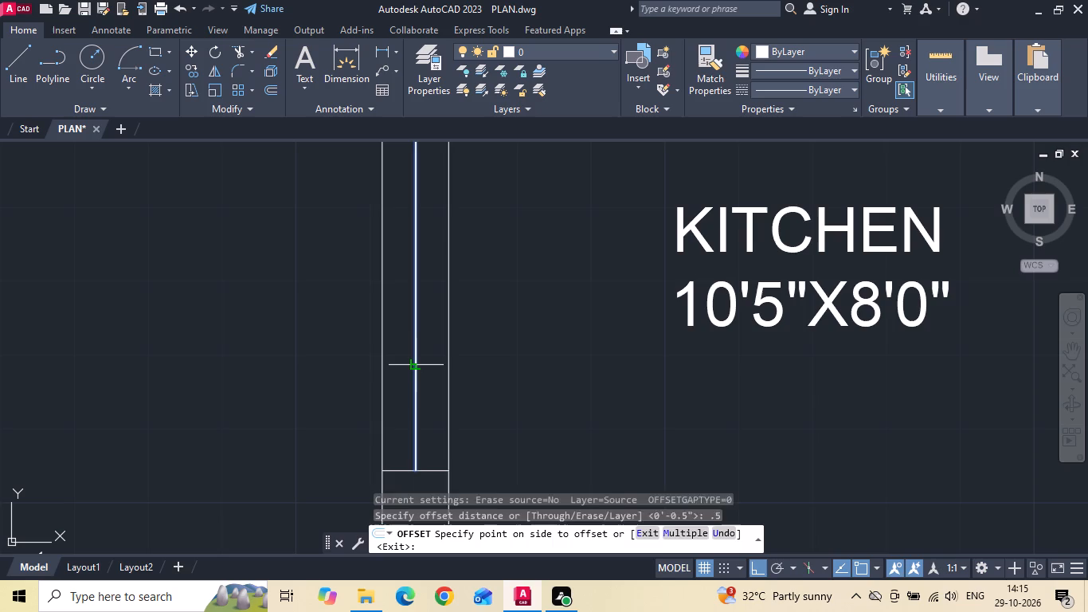
click(401, 371)
scroll(421, 356, up, 1)
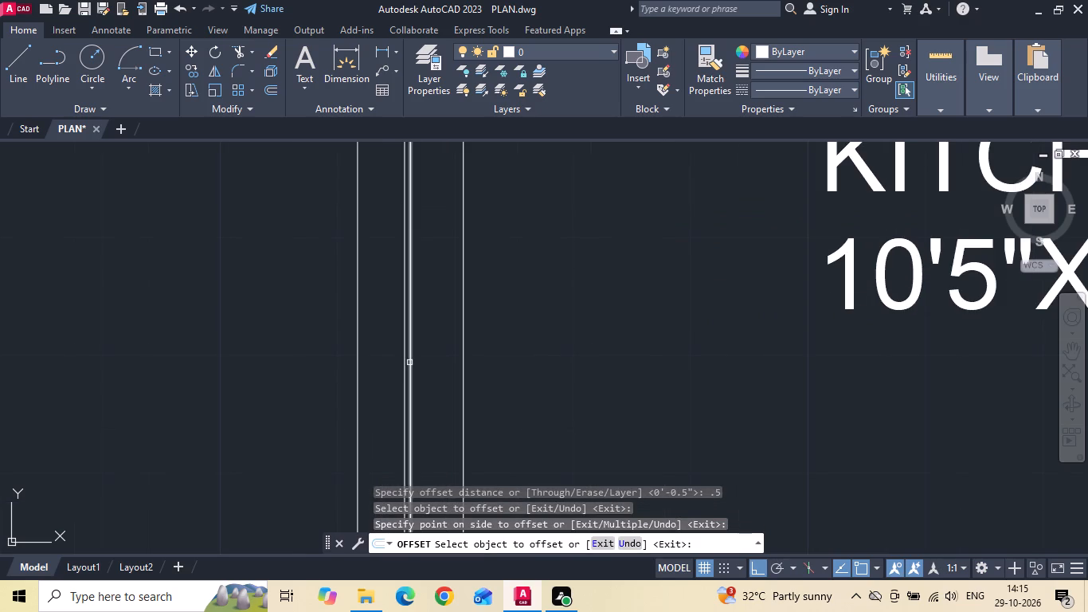
click(409, 363)
click(444, 339)
key(Escape)
click(408, 382)
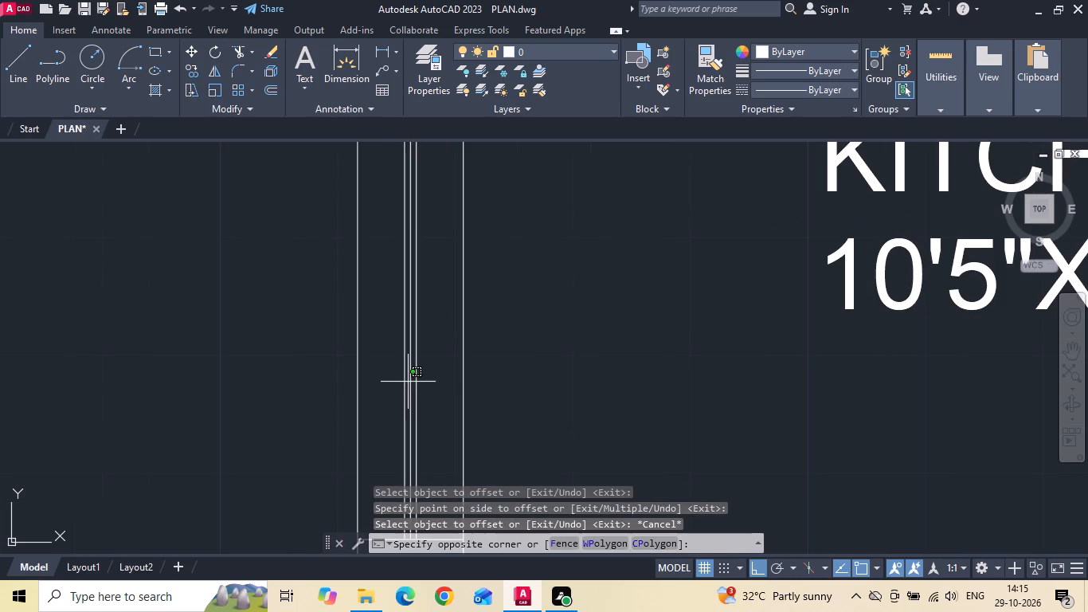
click(409, 379)
click(410, 382)
key(Delete)
Copy the kitchen's upper-wall window to the master bedroom's upper wall, starting at the inner edge of the column beside the utility.
scroll(425, 396, down, 3)
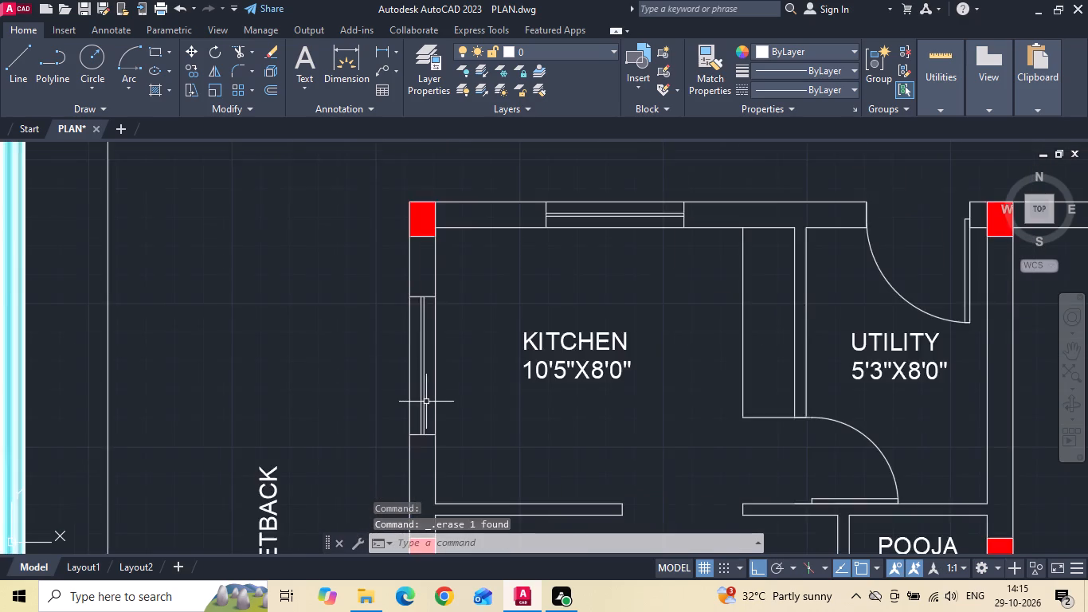
scroll(427, 410, down, 1)
middle_drag(427, 413, 437, 386)
scroll(579, 362, down, 2)
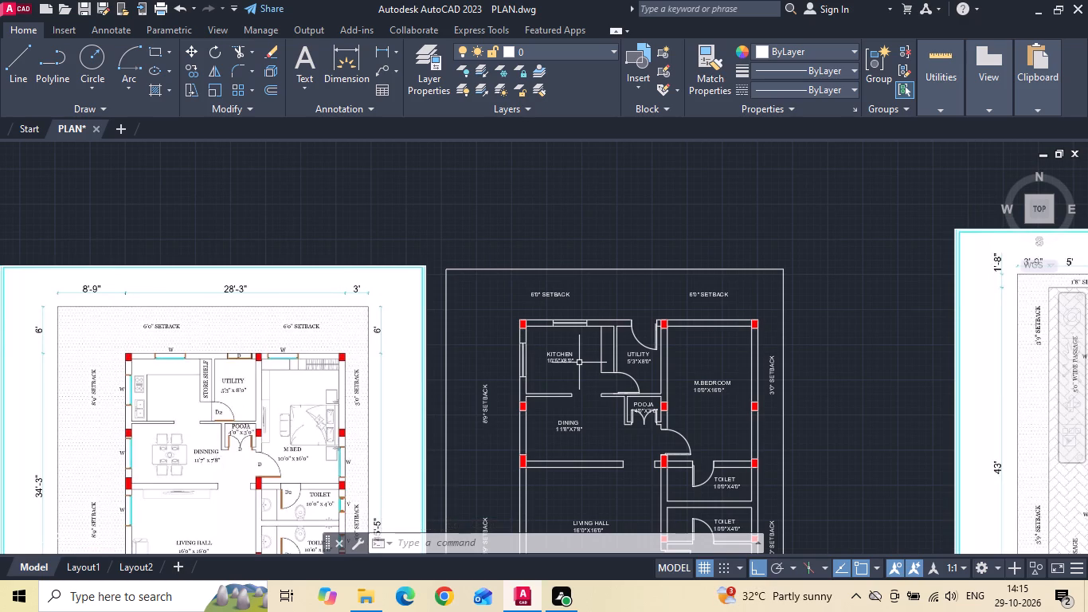
scroll(677, 321, up, 3)
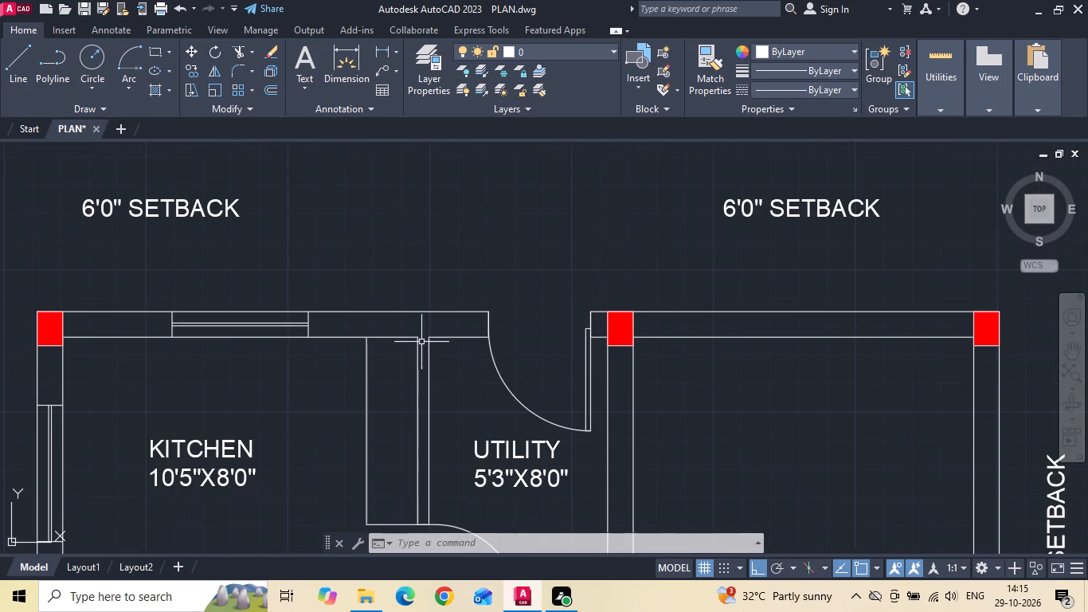
click(165, 303)
drag(358, 359, 354, 351)
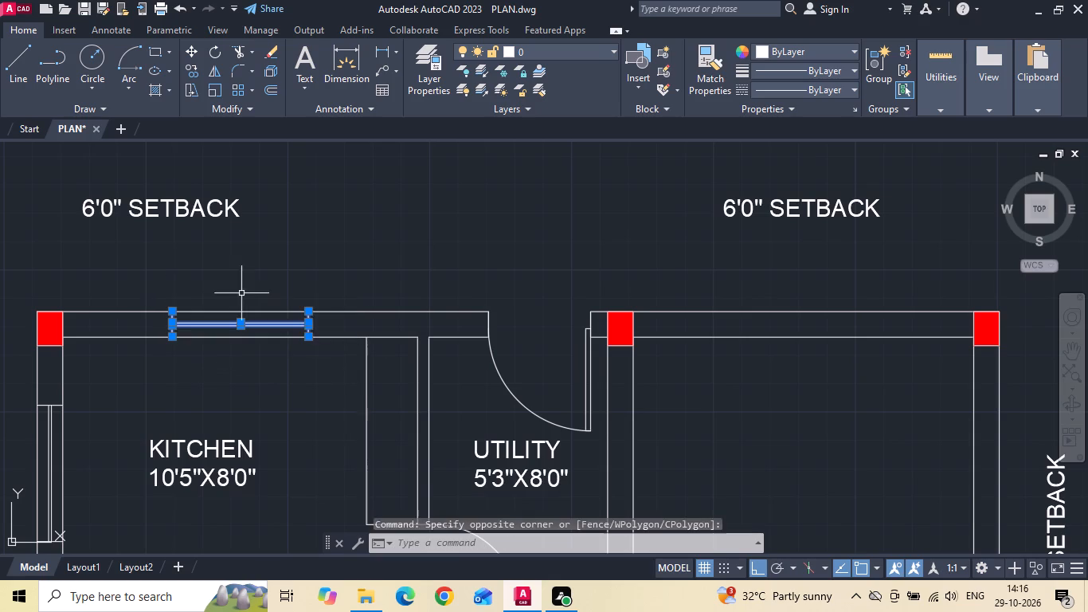
right_click(241, 292)
click(275, 332)
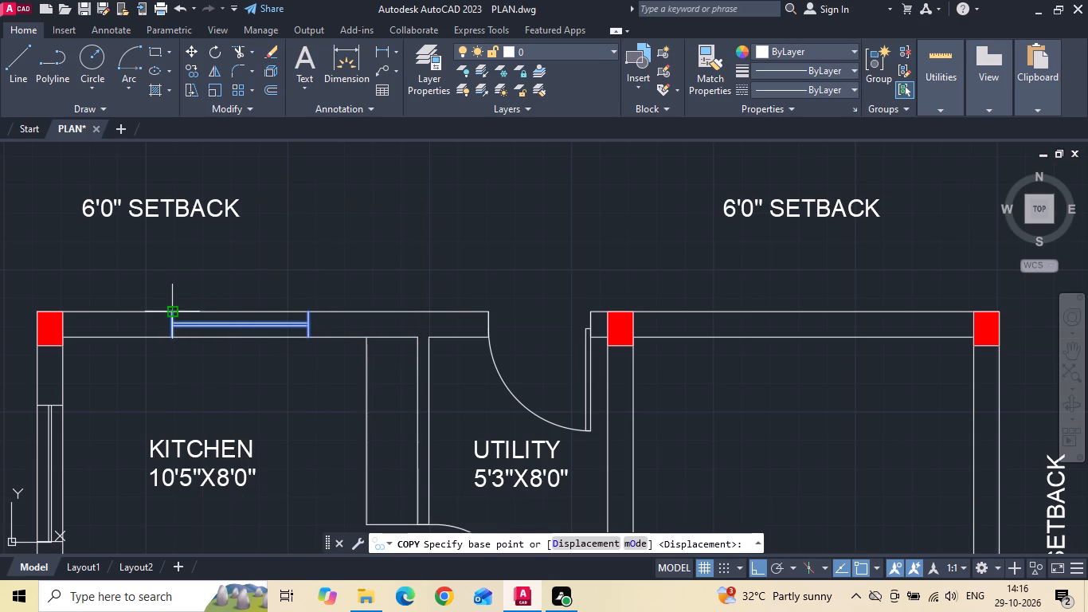
click(171, 312)
scroll(652, 302, up, 2)
click(603, 321)
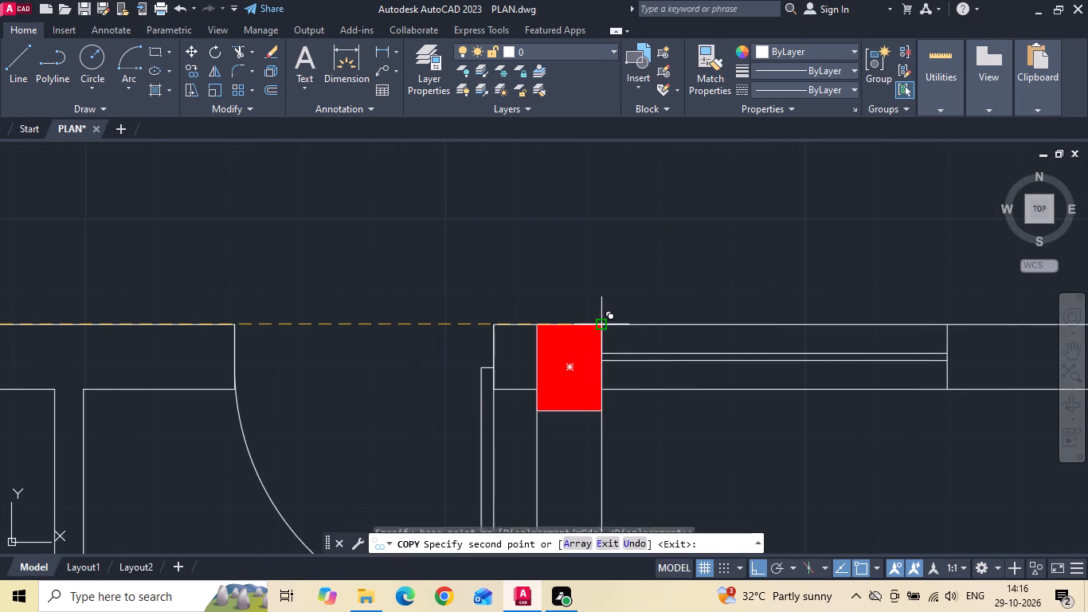
key(Escape)
Move the copied upper-wall window 12" to the right, away from the column beside the utility.
drag(567, 284, 616, 336)
middle_drag(809, 395, 346, 378)
drag(522, 419, 519, 399)
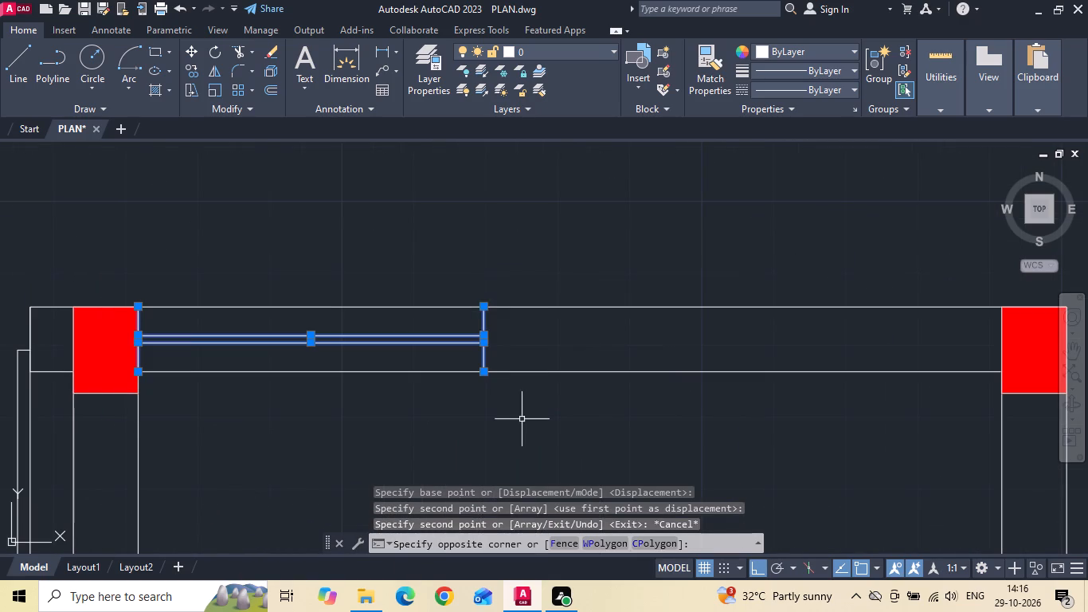
click(468, 293)
right_click(438, 265)
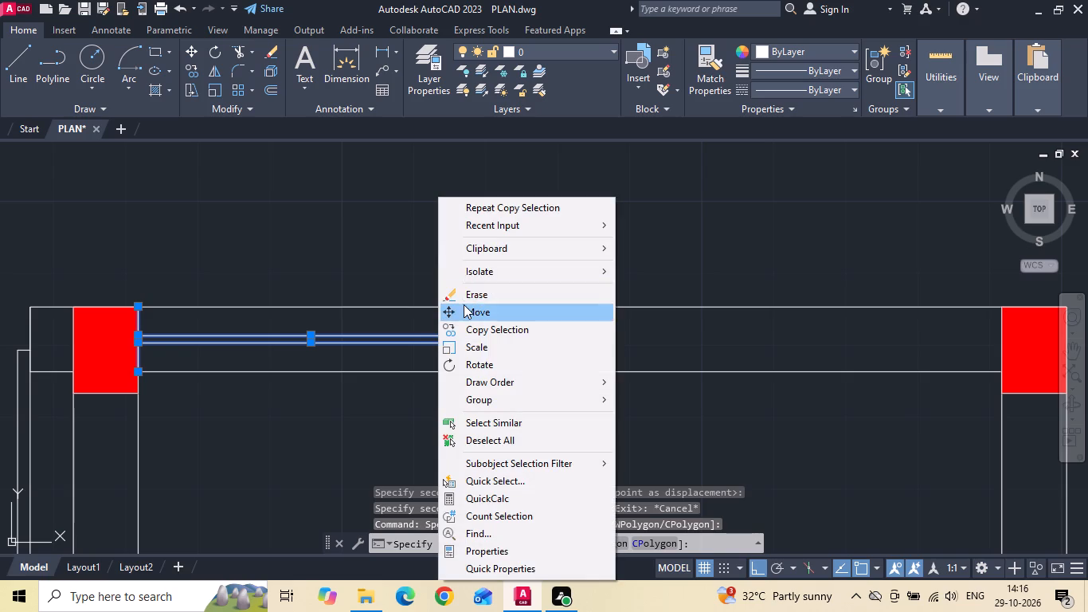
click(464, 309)
drag(377, 457, 396, 457)
key(1)
key(2)
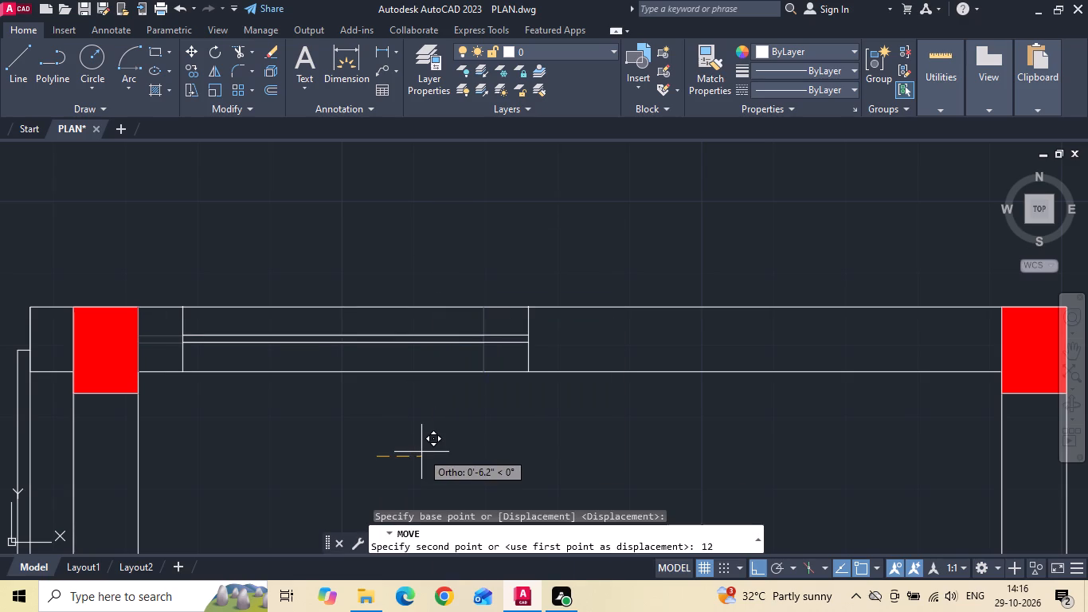
key(space)
Copy the kitchen's left-wall window to the master bedroom's right wall, with its lower end on the column at the toilet wall.
scroll(599, 298, down, 4)
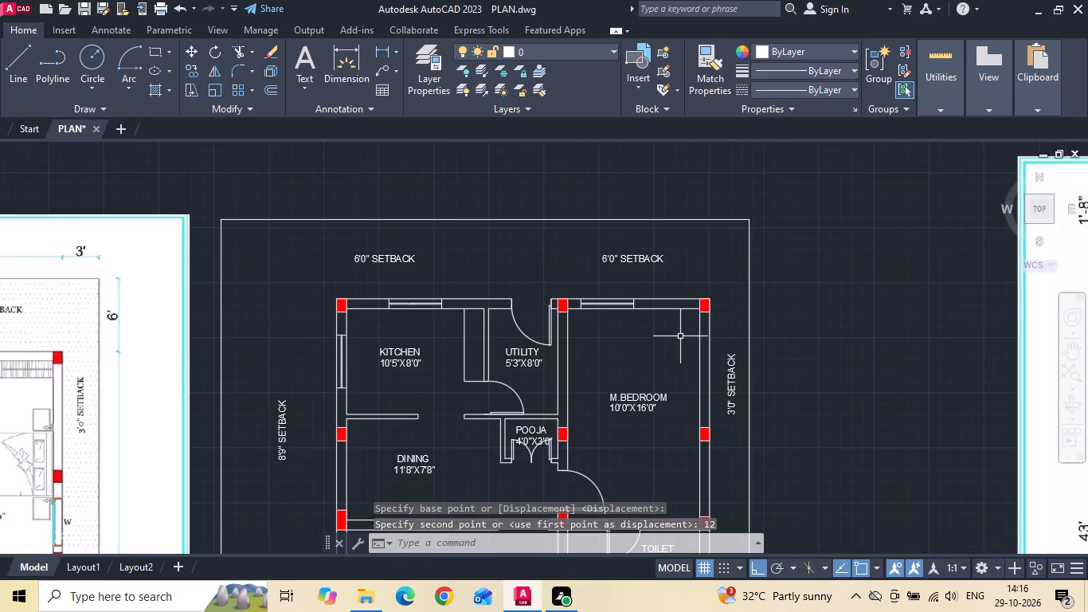
scroll(680, 336, down, 1)
middle_drag(657, 340, 656, 303)
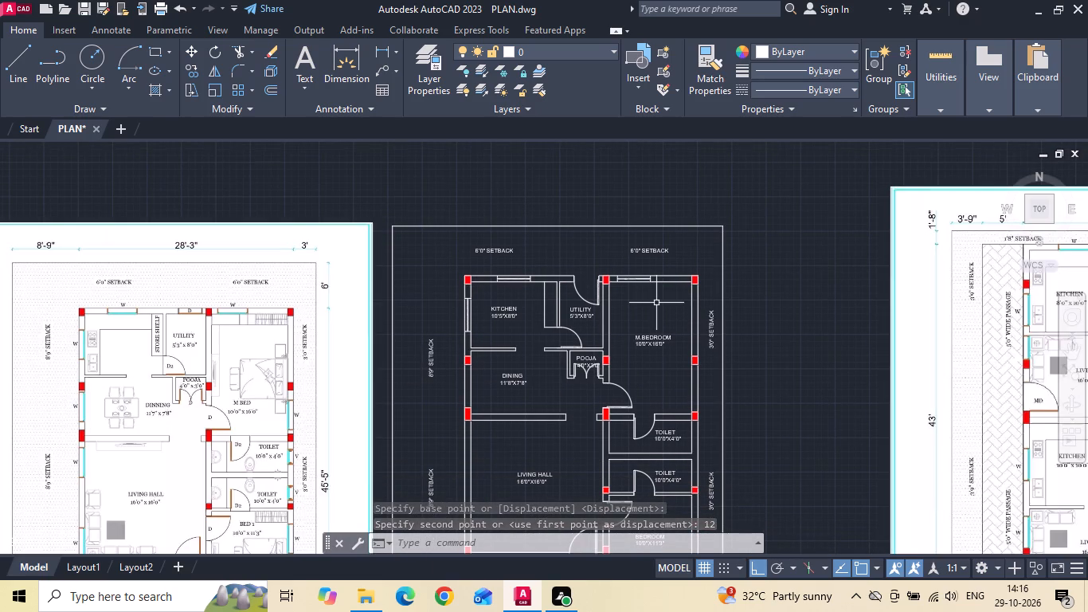
scroll(487, 348, up, 2)
drag(420, 324, 441, 304)
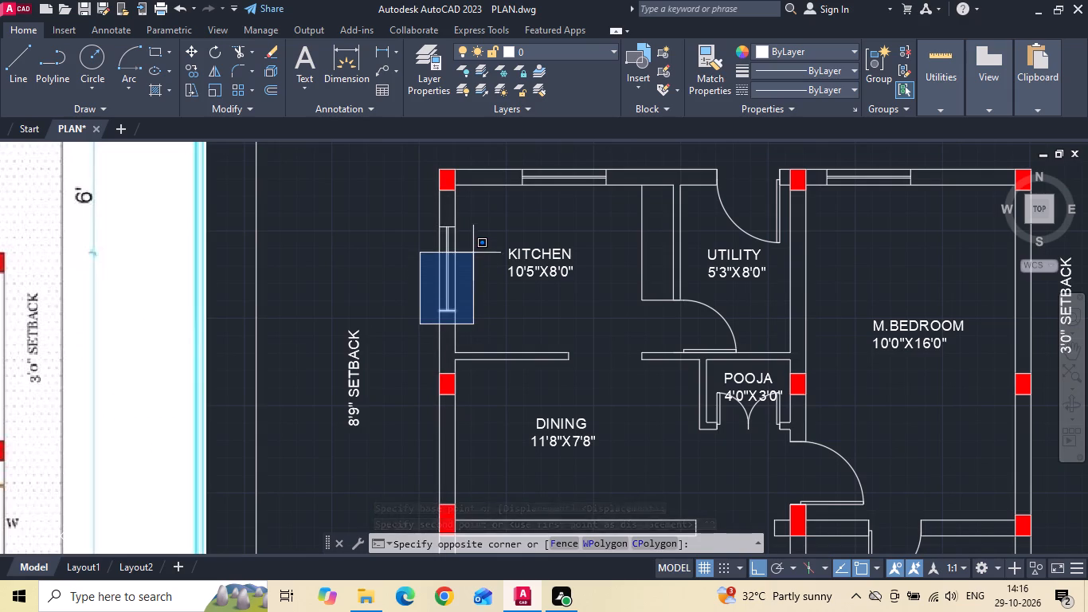
click(476, 220)
right_click(476, 220)
click(509, 332)
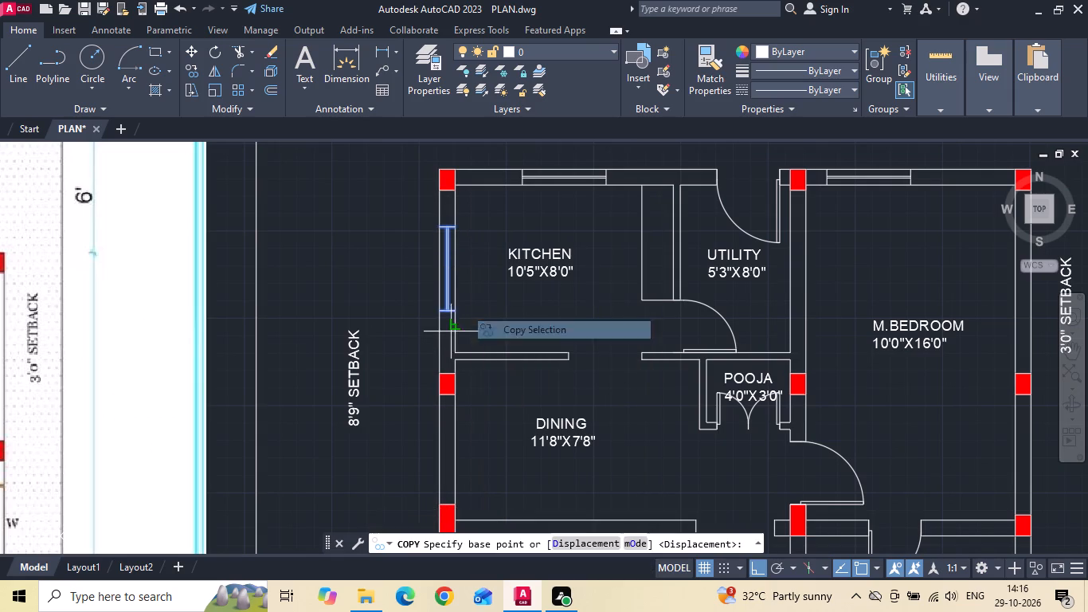
click(456, 308)
scroll(429, 313, down, 1)
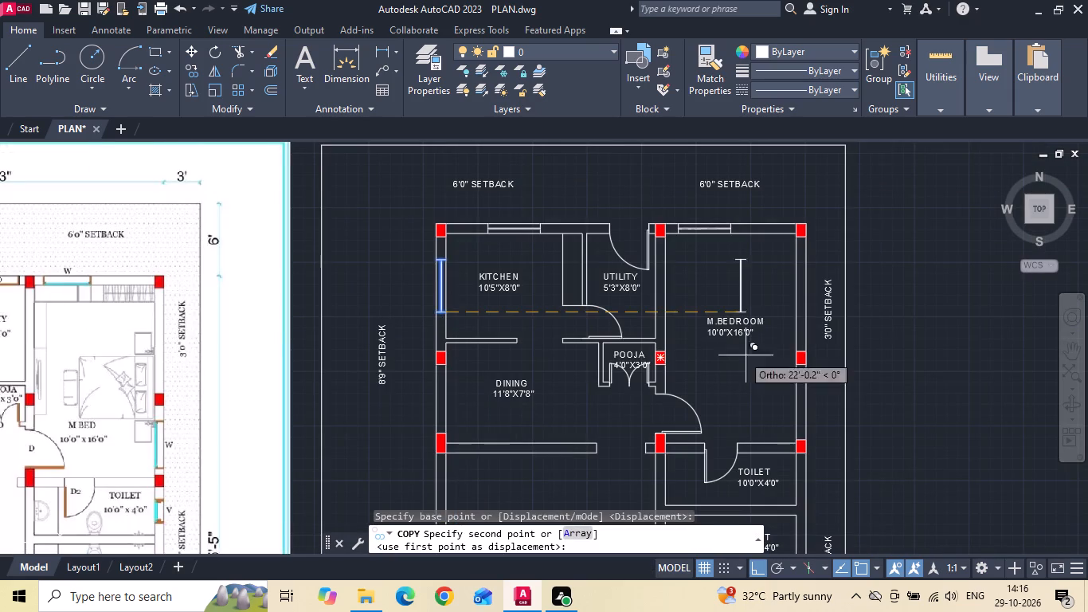
scroll(819, 392, up, 1)
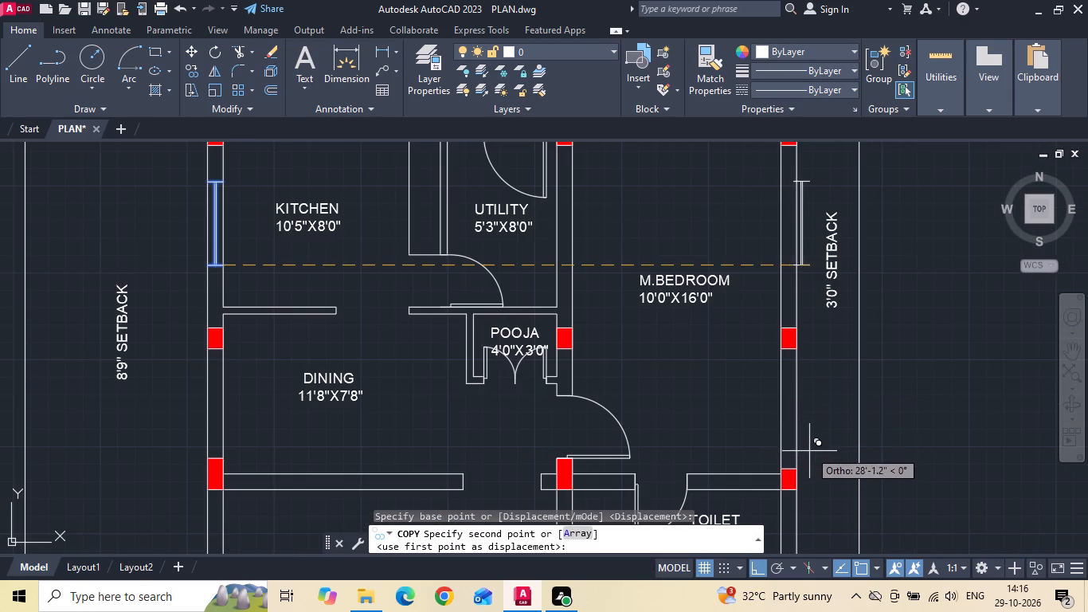
click(799, 466)
middle_drag(794, 444, 712, 389)
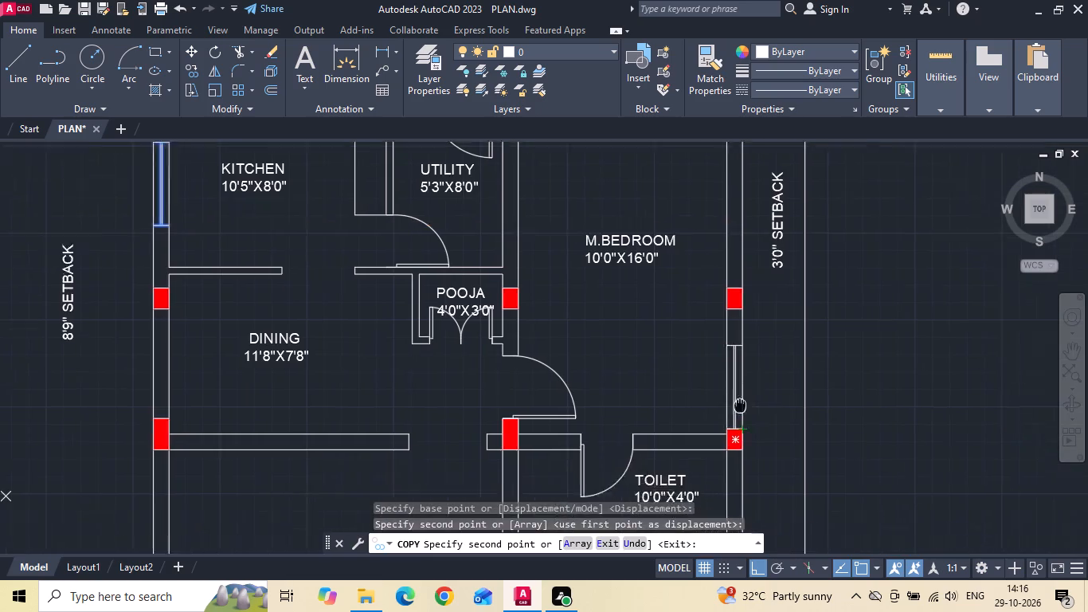
middle_drag(712, 389, 595, 351)
key(Escape)
Move the copied right-wall window 12" up, away from the column at the toilet wall.
drag(555, 286, 567, 298)
click(646, 390)
right_click(628, 354)
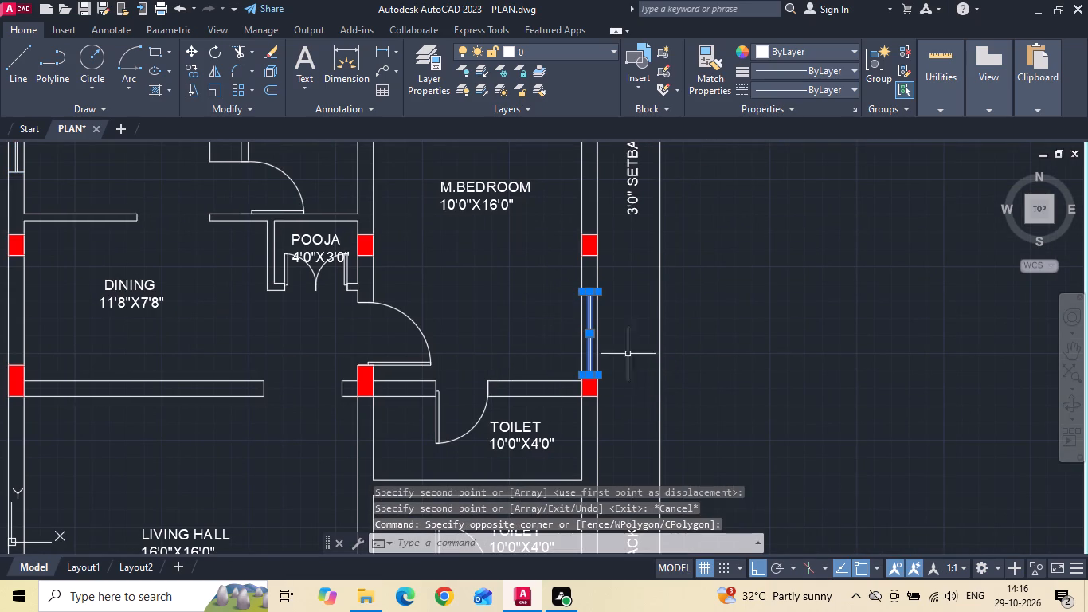
click(656, 304)
scroll(638, 378, up, 1)
click(637, 378)
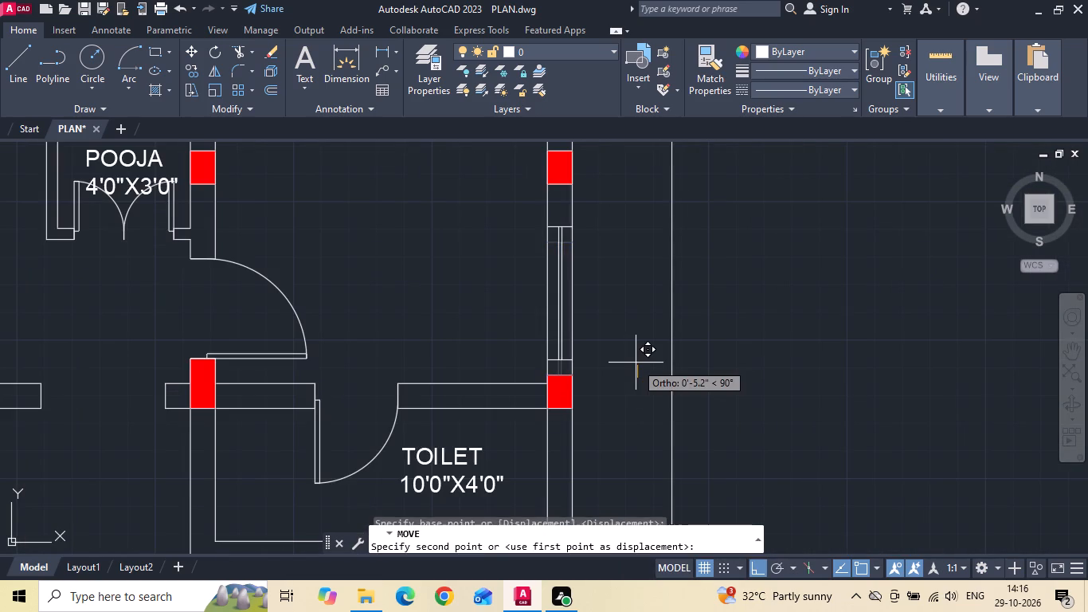
text(12)
key(space)
Dimension the gaps between the master bedroom's right-wall window and the columns above and below it.
scroll(645, 398, down, 4)
scroll(513, 413, up, 1)
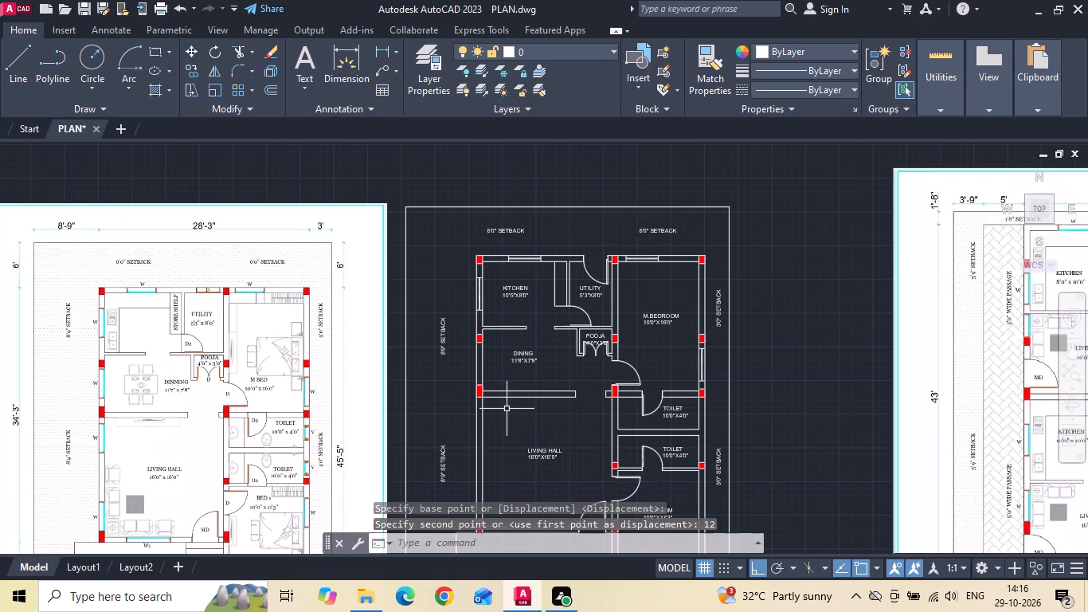
scroll(732, 383, up, 3)
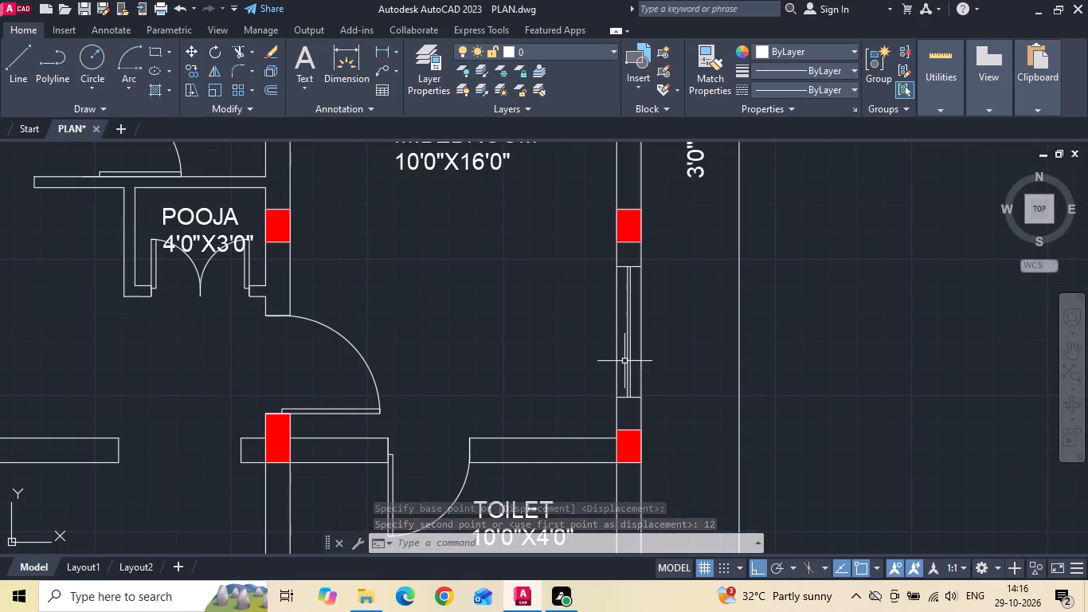
click(381, 51)
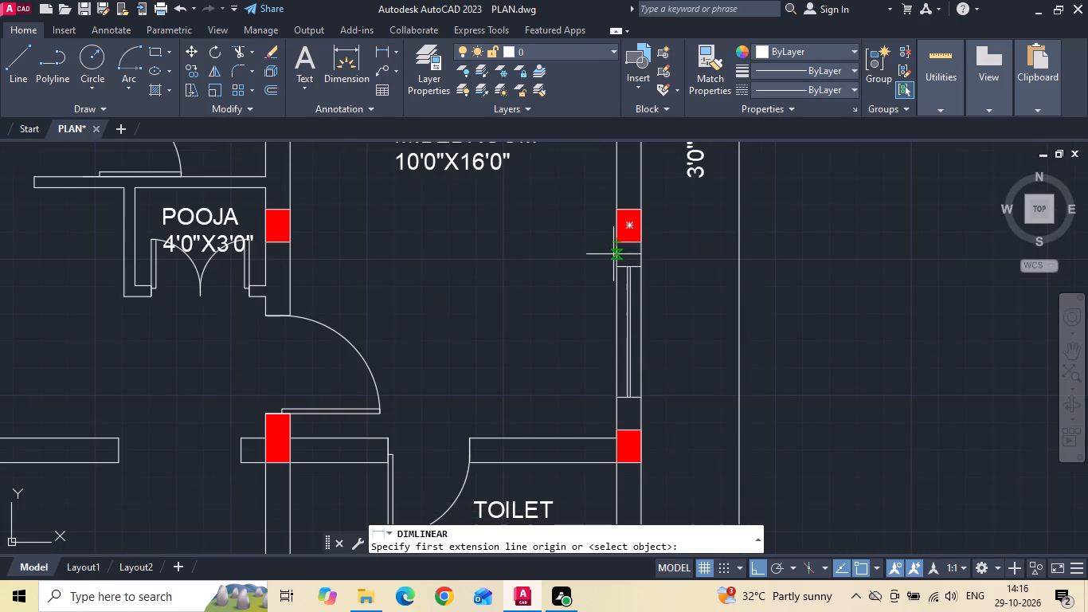
click(615, 261)
click(615, 234)
click(560, 253)
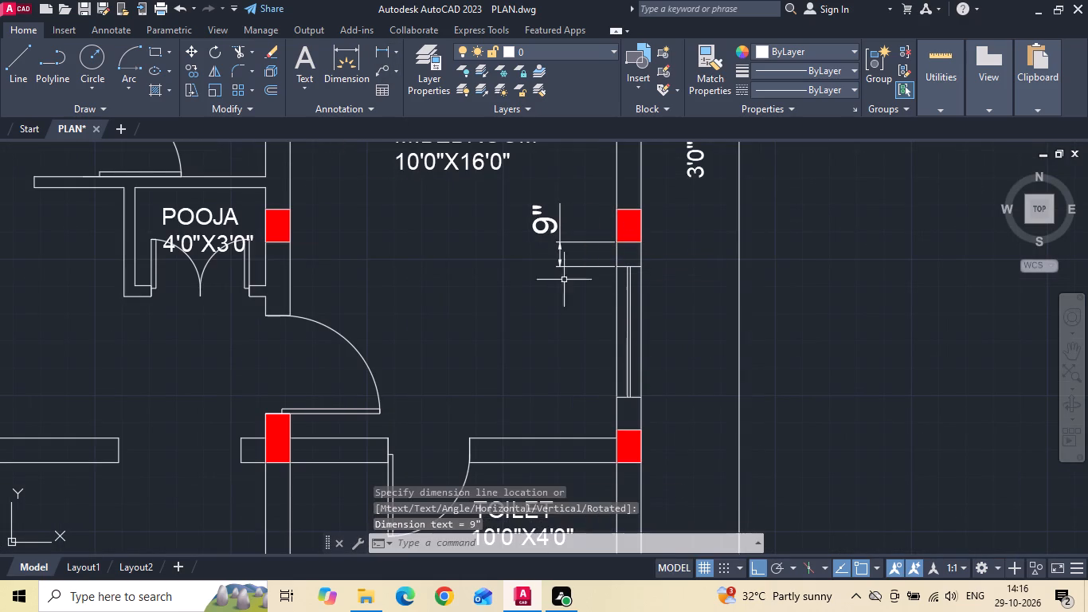
key(space)
click(612, 398)
click(613, 426)
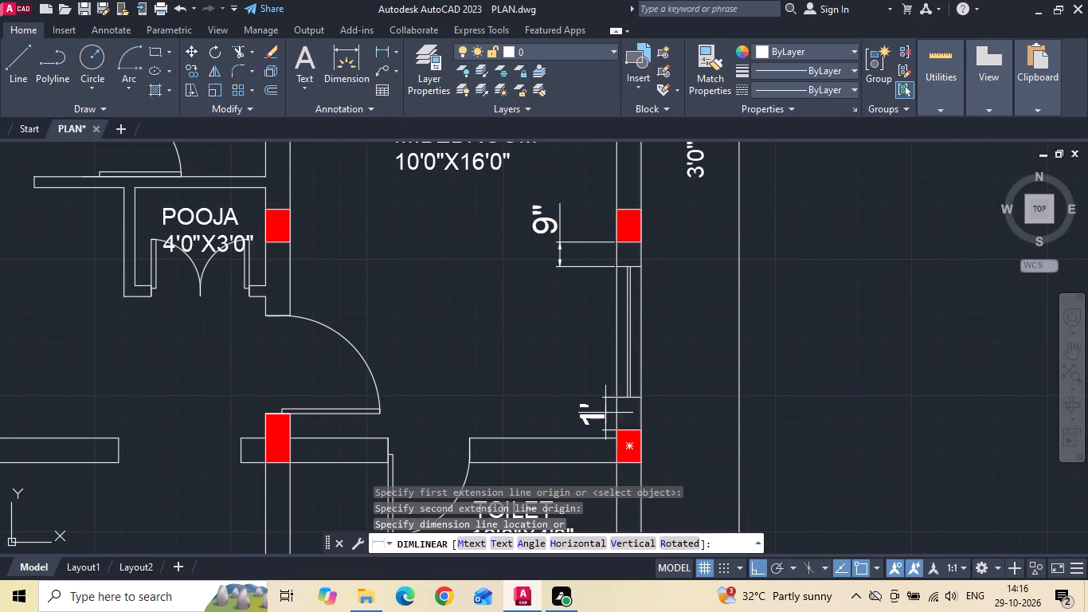
click(601, 410)
key(Escape)
Move the master bedroom's right-wall window 2" down between its two columns.
drag(601, 259, 612, 285)
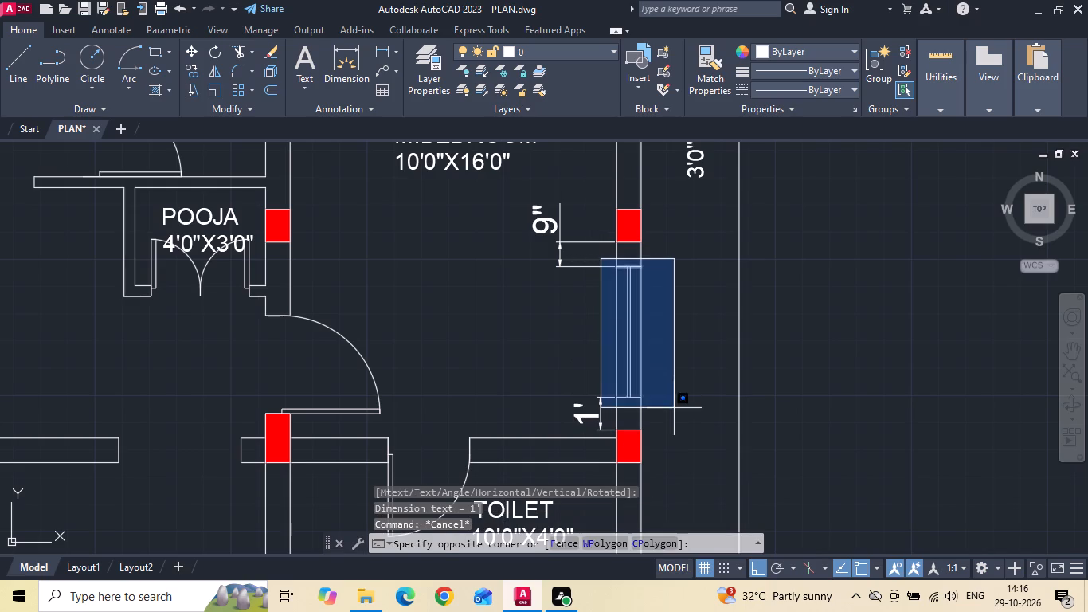
click(675, 409)
right_drag(678, 390, 678, 383)
click(726, 117)
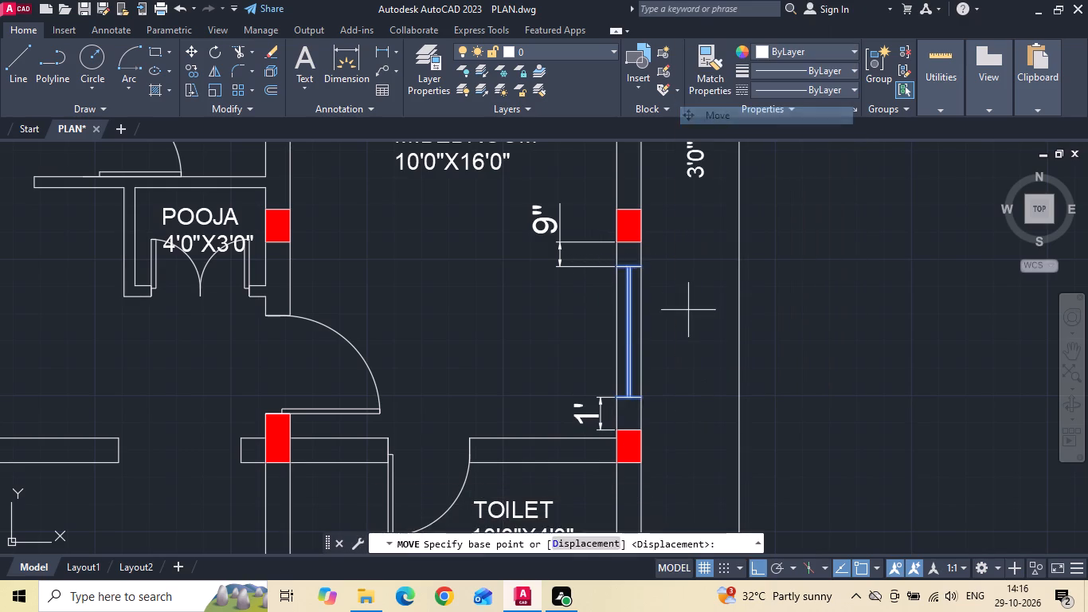
click(688, 311)
text(2)
key(space)
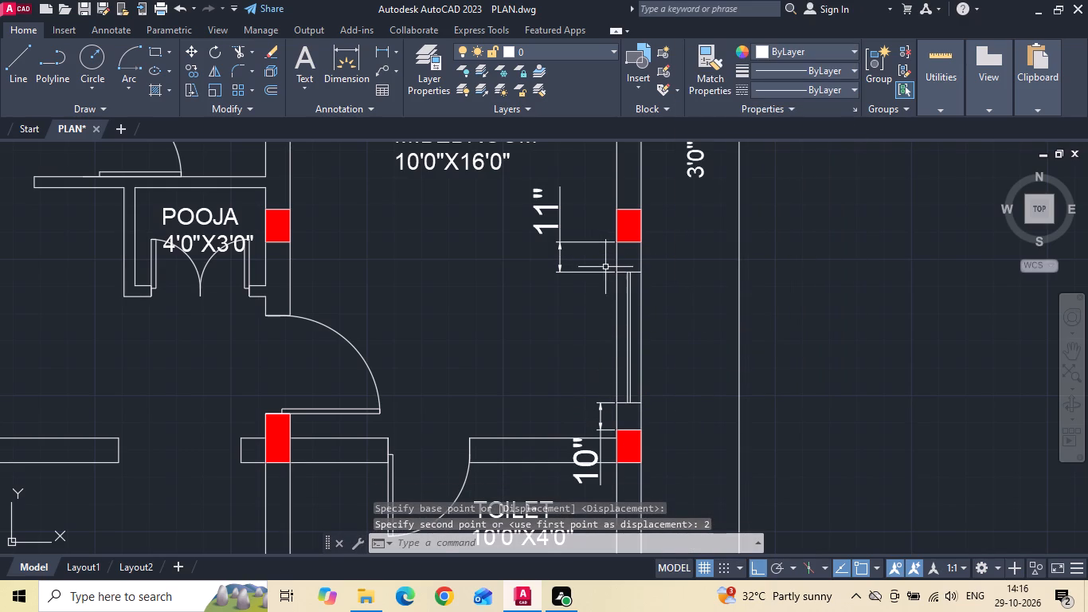
Delete the two gap dimensions beside the master bedroom's right-wall window.
drag(601, 262, 595, 292)
drag(572, 412, 572, 402)
drag(572, 286, 567, 271)
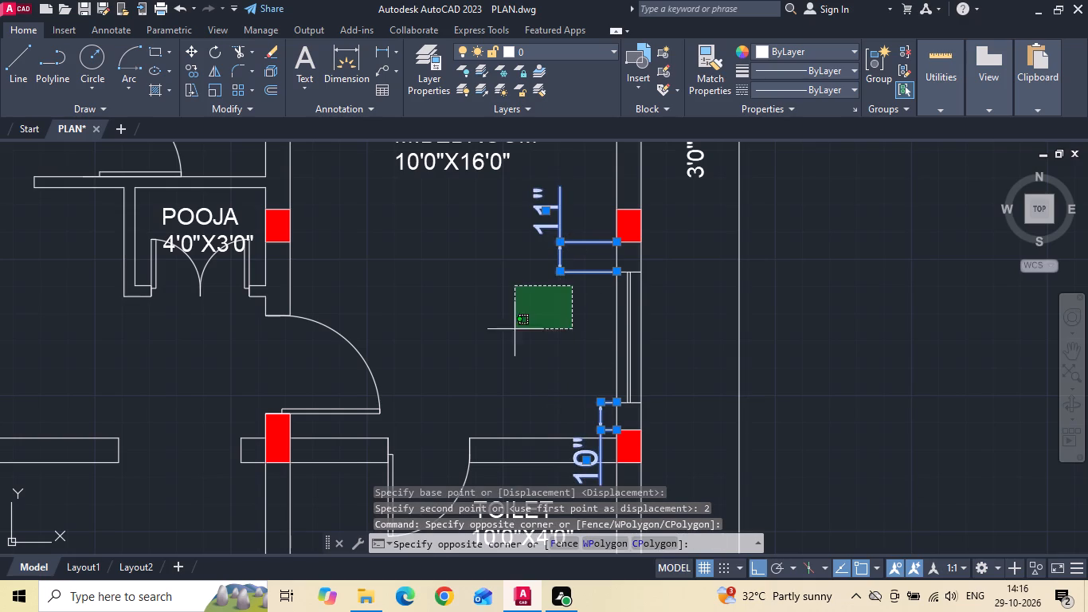
click(509, 341)
key(Delete)
Change the glazing lines of the two kitchen windows and the two master bedroom windows to blue.
scroll(640, 308, down, 3)
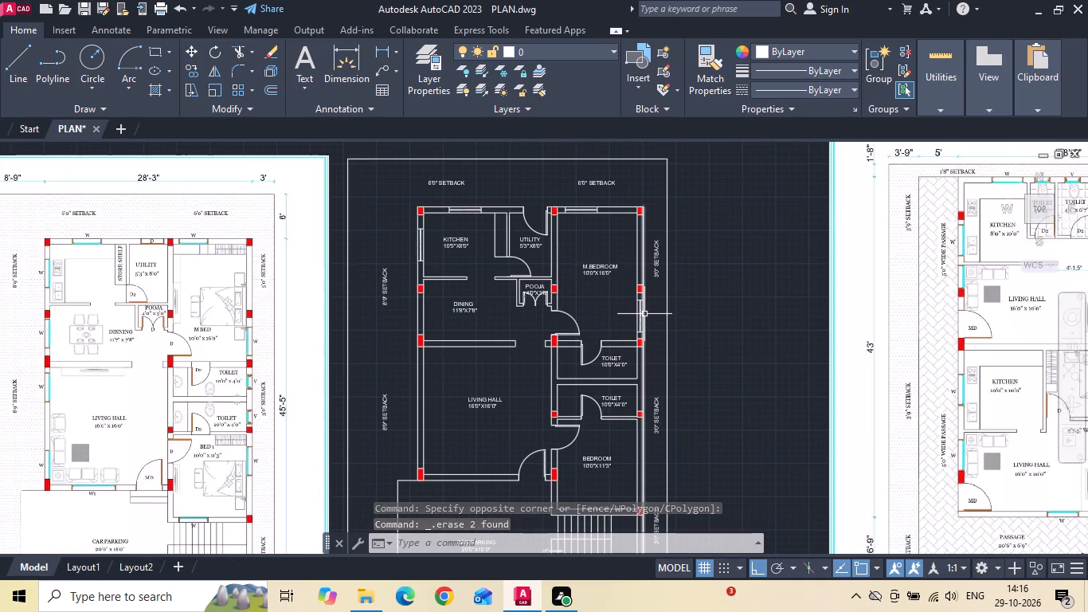
scroll(428, 230, up, 2)
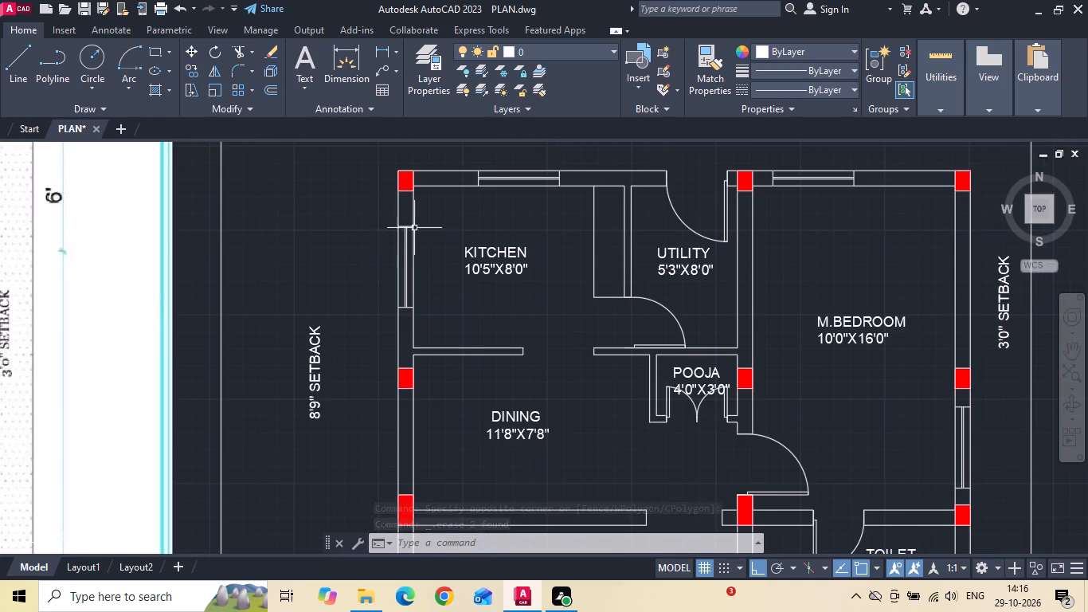
drag(377, 214, 379, 227)
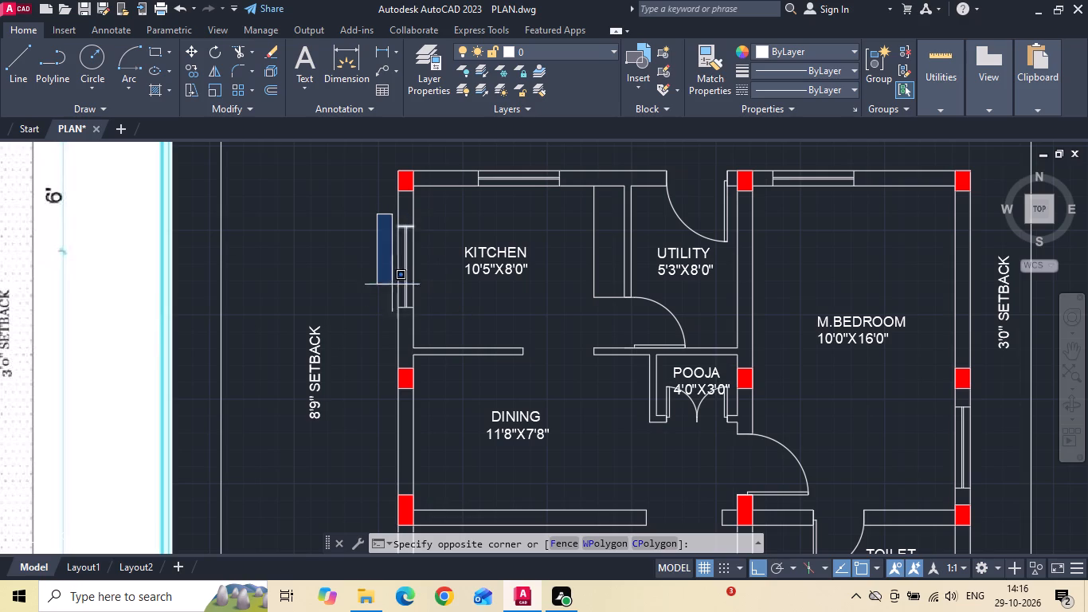
key(Escape)
scroll(358, 277, down, 2)
middle_drag(356, 276, 422, 300)
scroll(464, 263, up, 3)
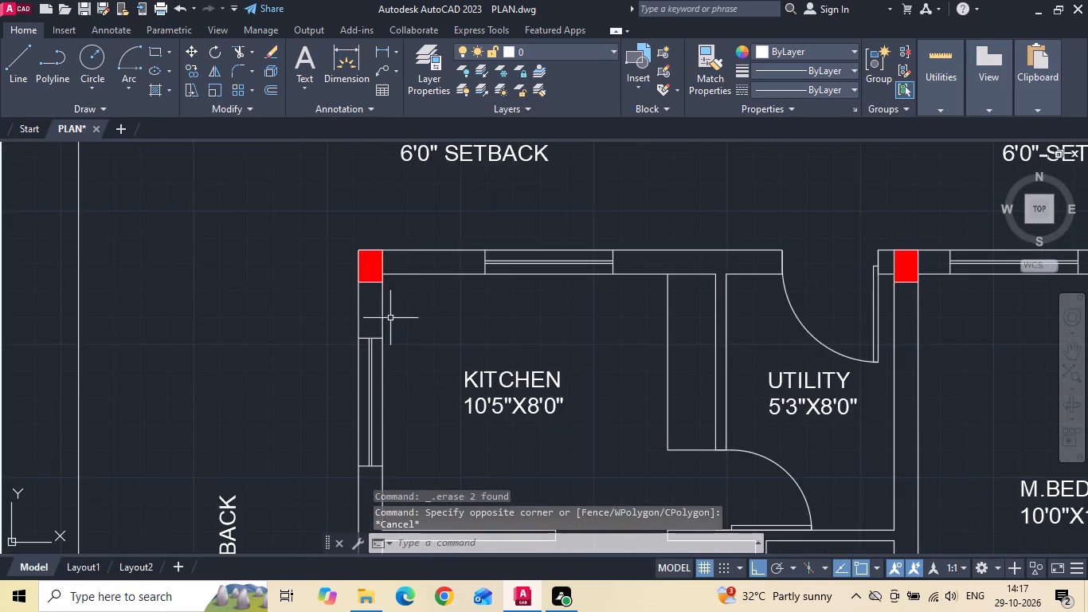
scroll(374, 336, up, 1)
drag(376, 370, 374, 379)
click(354, 400)
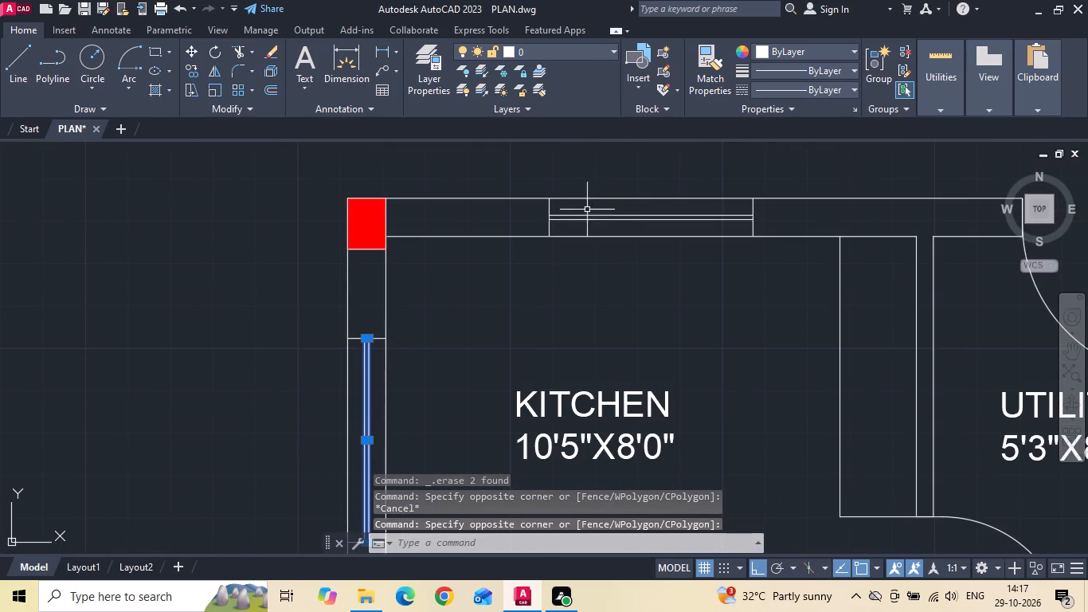
drag(591, 210, 589, 229)
click(589, 229)
scroll(457, 261, down, 2)
scroll(780, 249, up, 3)
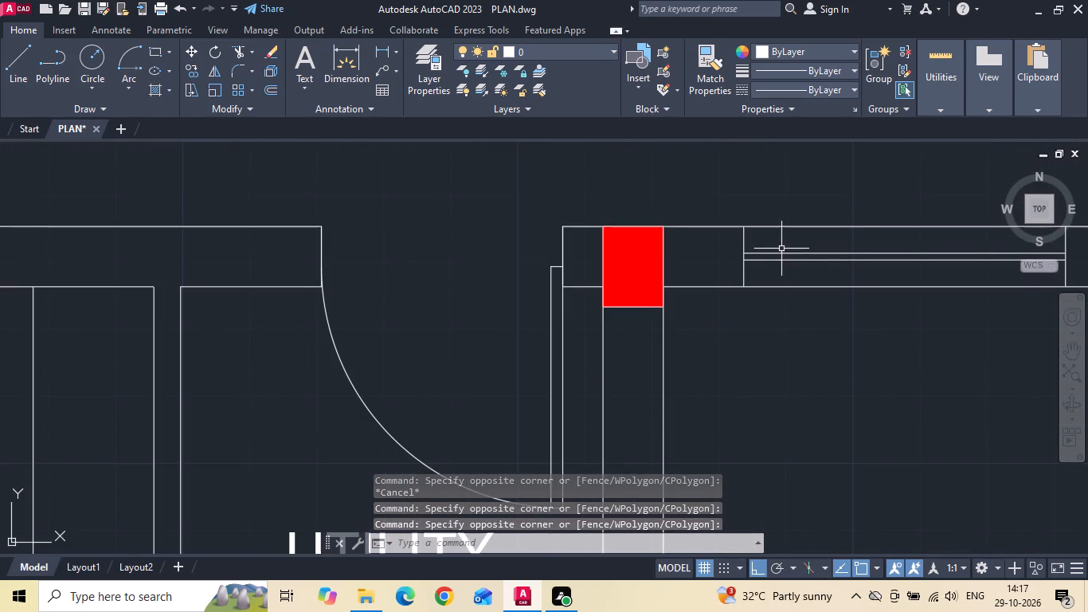
click(782, 249)
click(772, 267)
scroll(429, 275, down, 3)
middle_drag(596, 354, 562, 255)
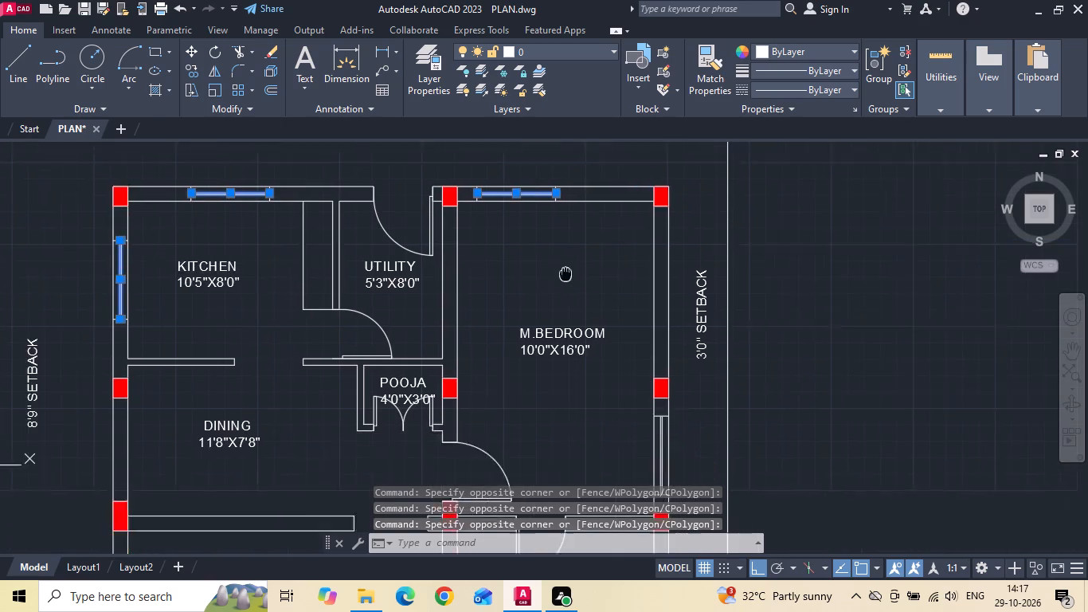
middle_drag(562, 255, 561, 253)
scroll(629, 414, up, 3)
drag(730, 368, 726, 376)
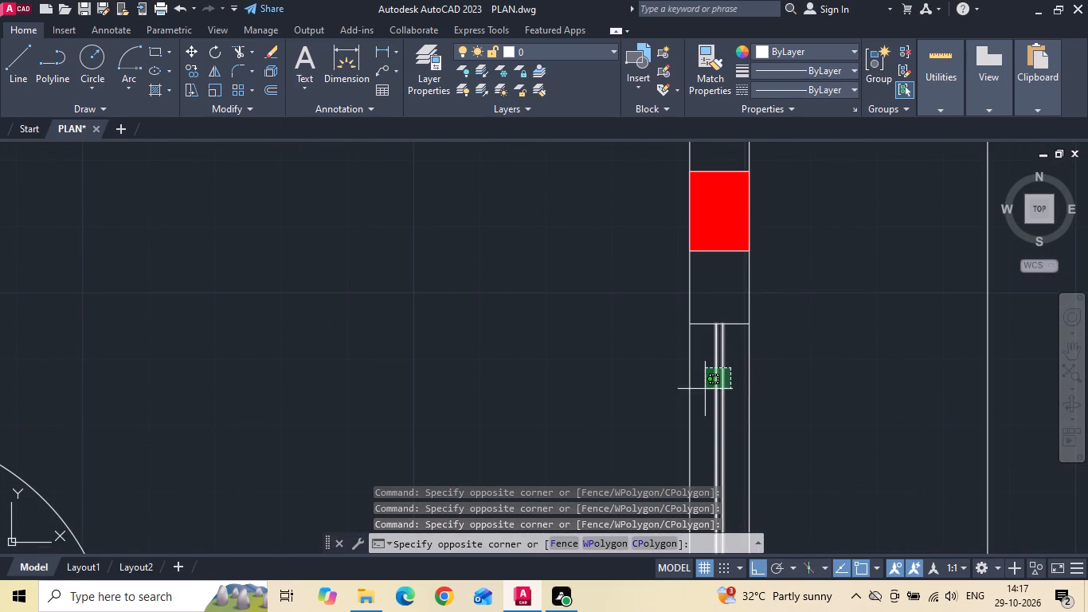
click(705, 389)
scroll(565, 415, down, 5)
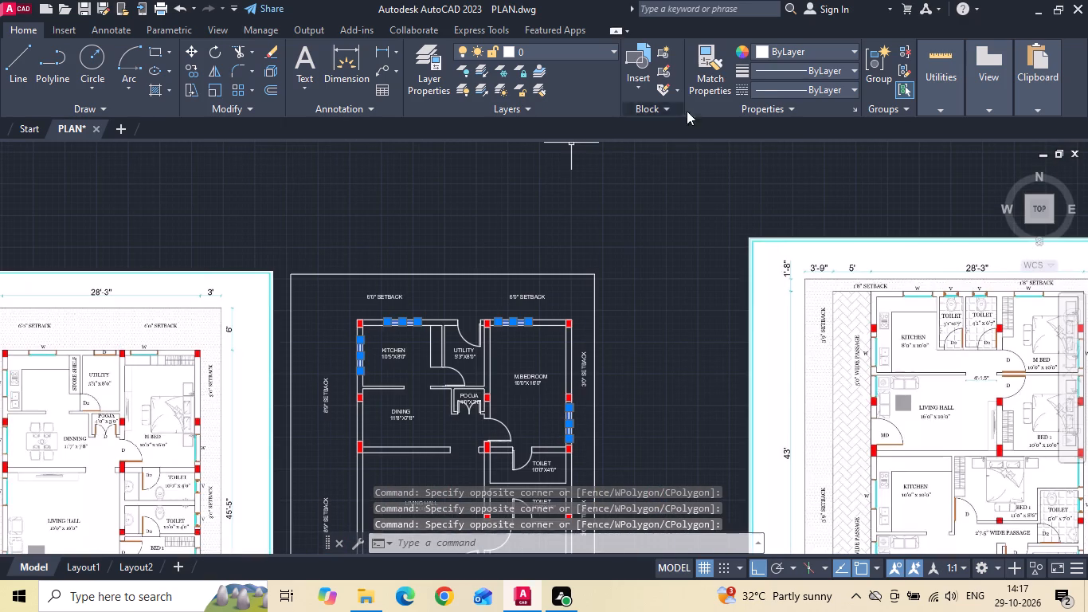
click(761, 55)
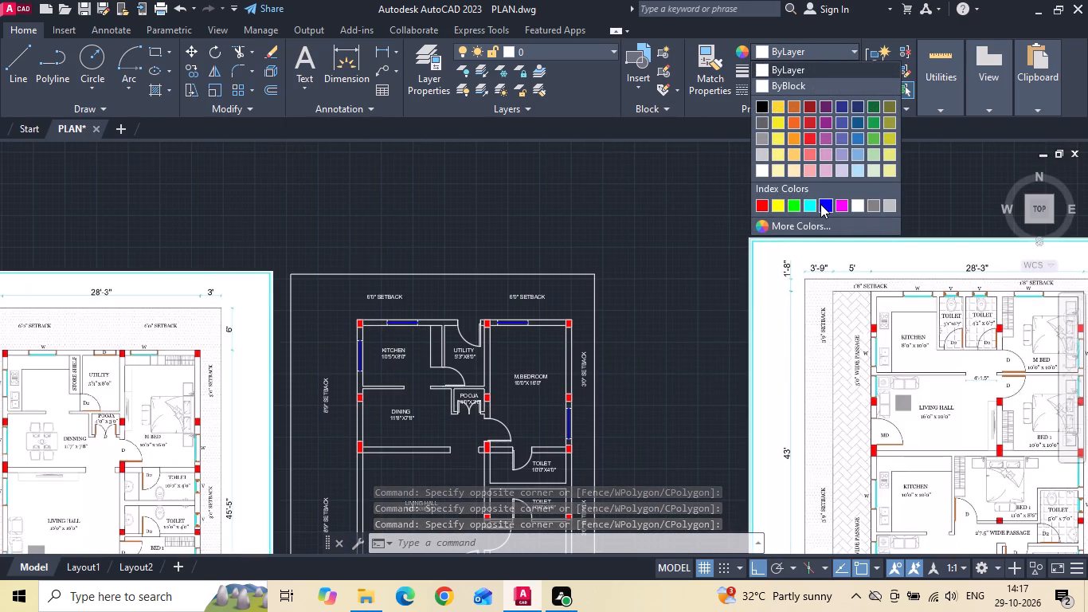
click(820, 204)
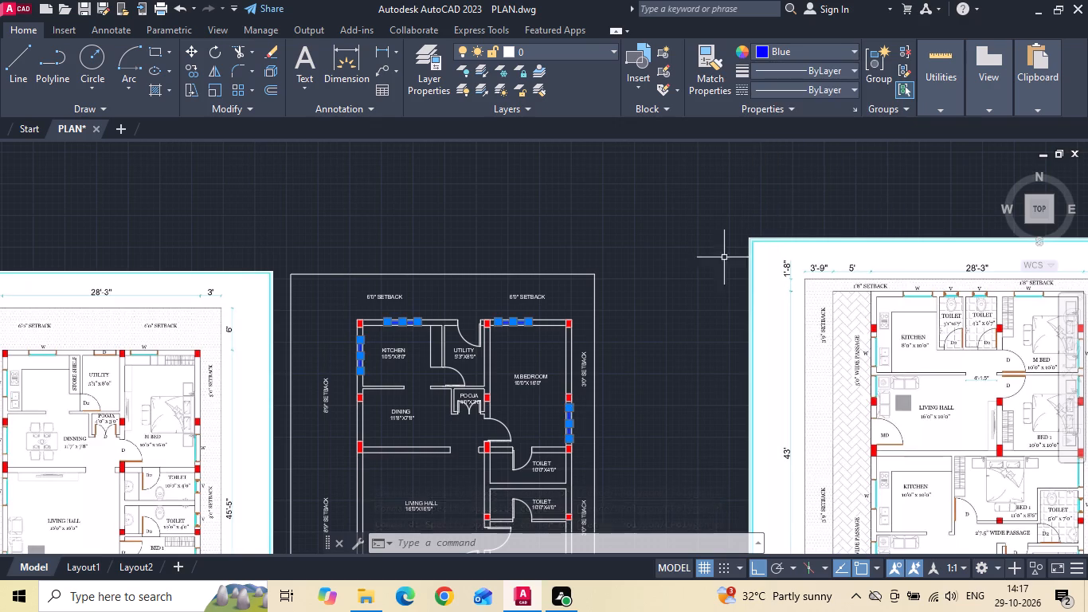
key(Escape)
Copy the kitchen's left-wall window down into the dining area's left wall, ending at the top of the lower column.
scroll(549, 262, down, 1)
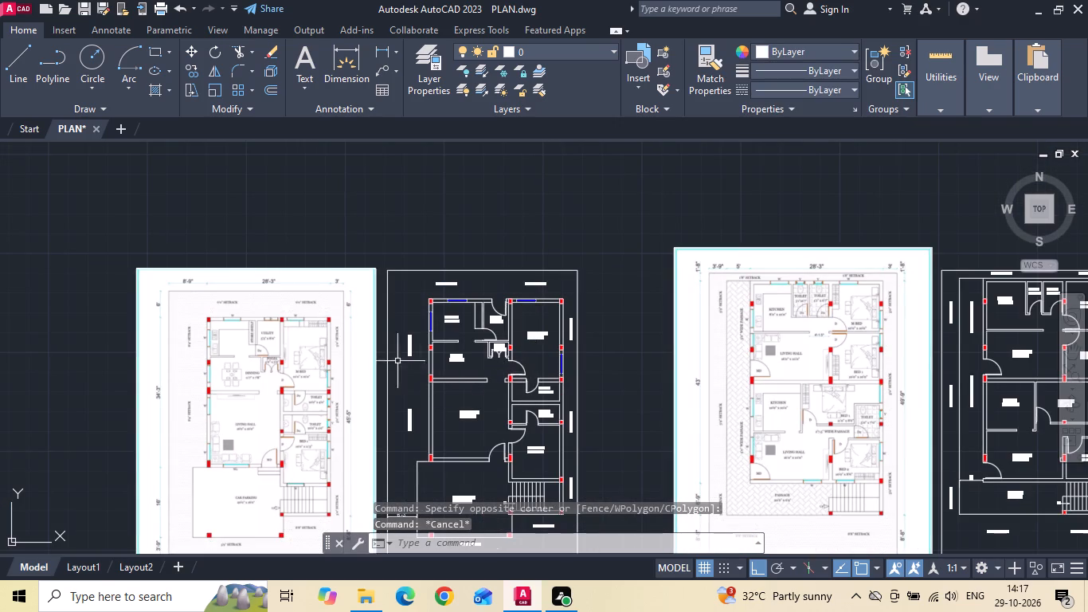
scroll(394, 317, up, 2)
scroll(499, 343, down, 1)
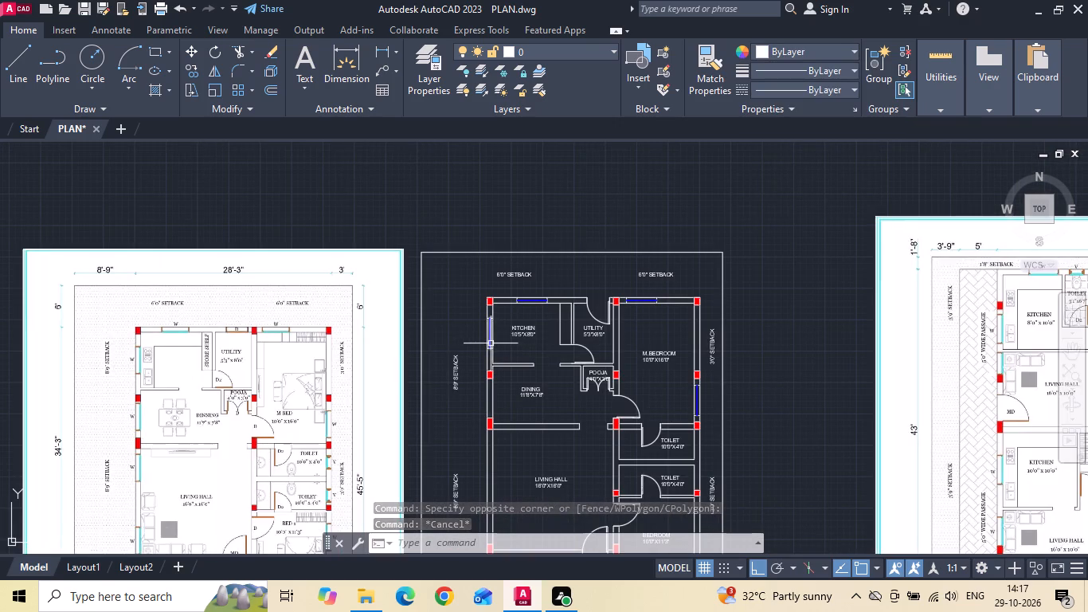
scroll(487, 341, up, 2)
drag(448, 273, 477, 321)
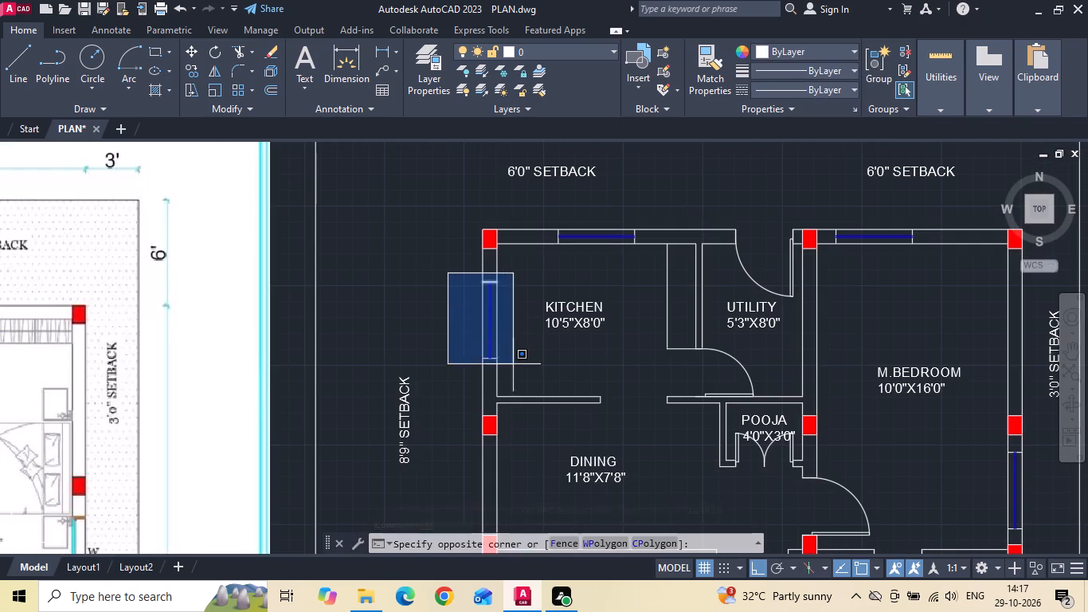
click(519, 367)
right_click(519, 367)
click(551, 324)
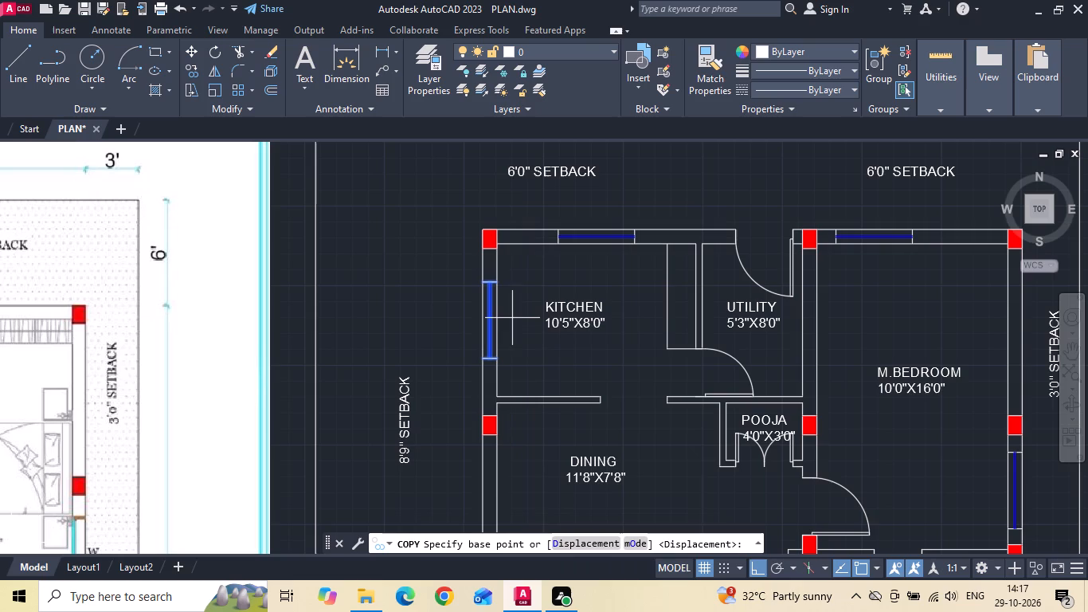
click(497, 358)
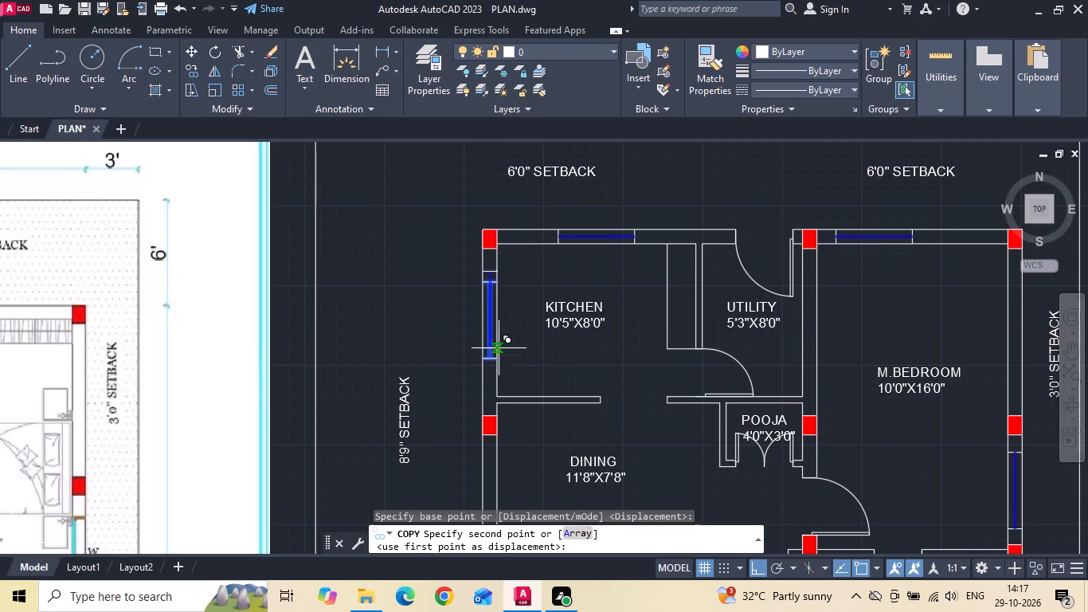
middle_drag(495, 398, 497, 261)
scroll(511, 368, up, 2)
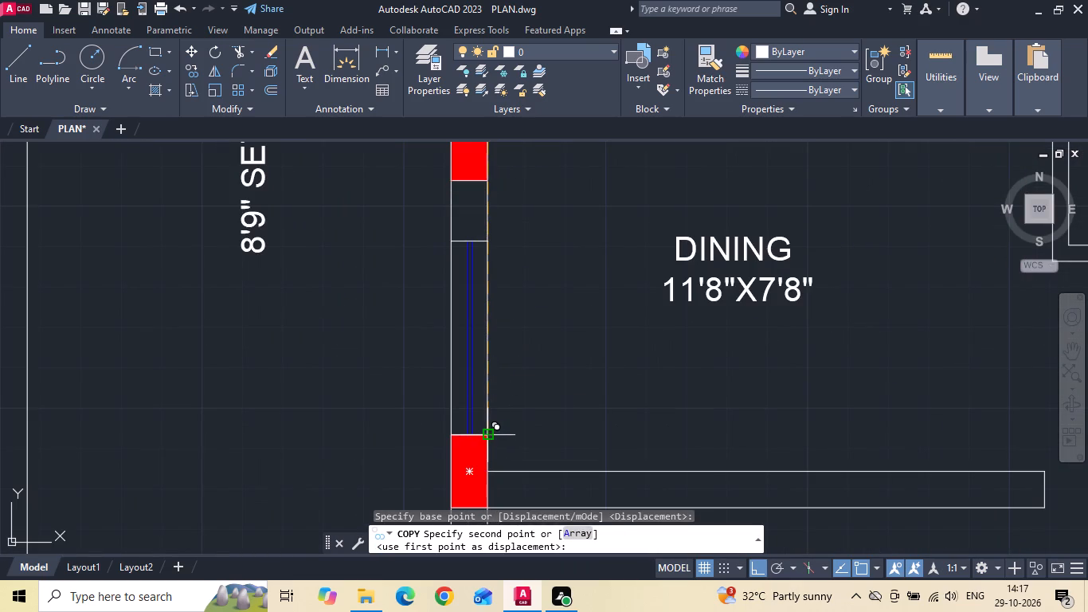
click(491, 436)
key(Escape)
Measure the gap between the copied dining window's upper end and the column above it.
click(388, 54)
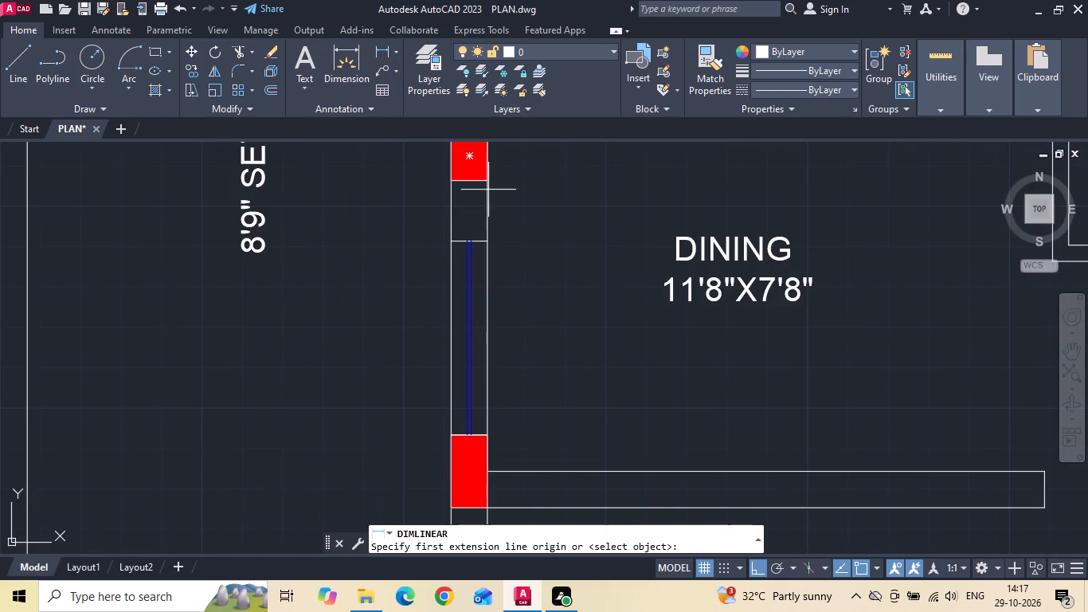
drag(489, 181, 490, 192)
click(493, 241)
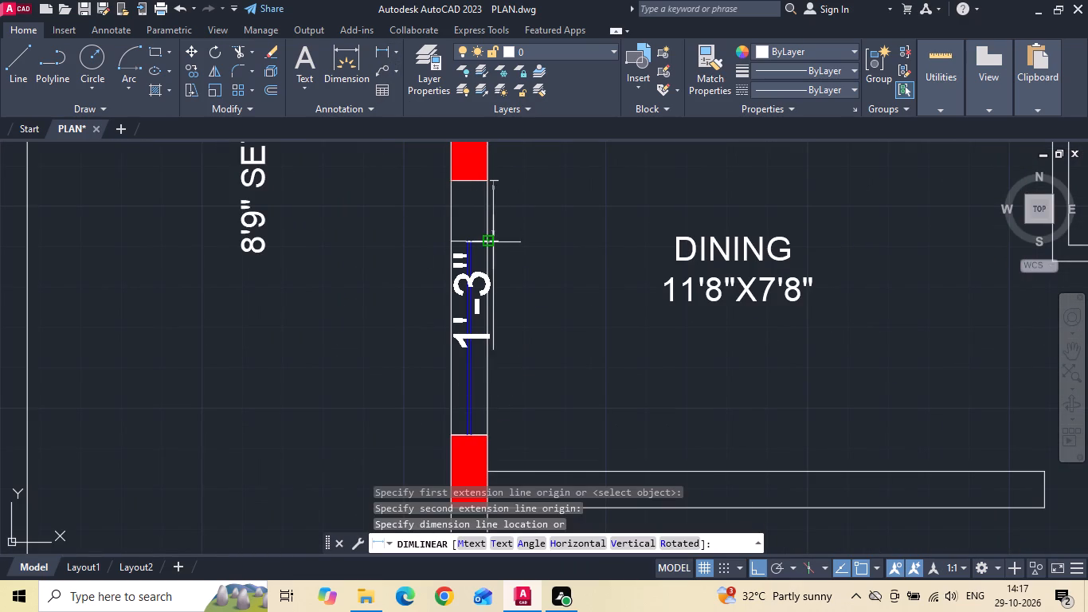
key(Escape)
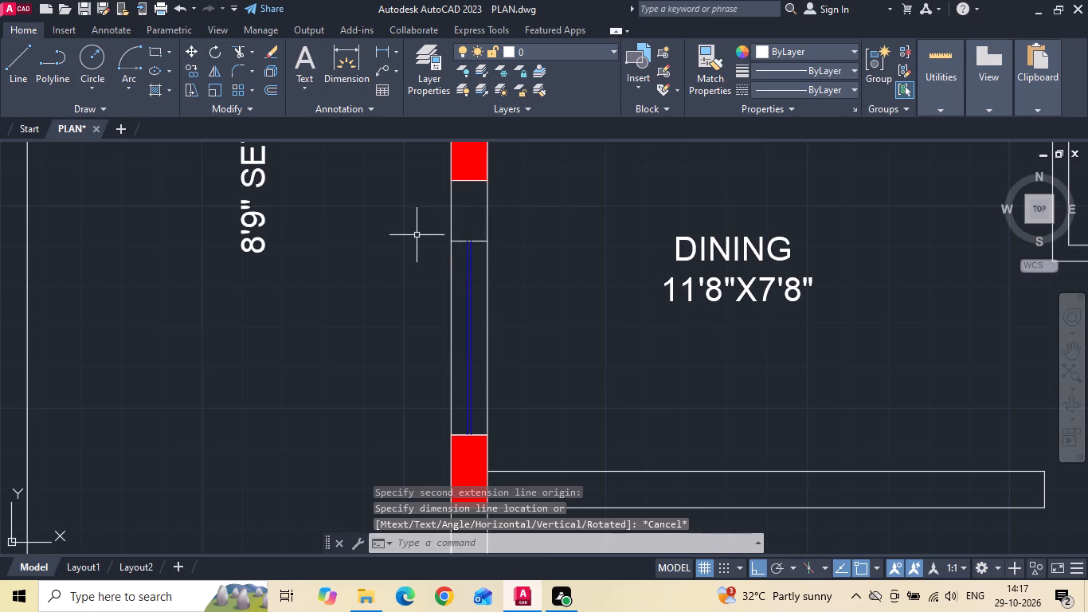
Move the dining area's left-wall window 4" up, away from the lower column.
drag(412, 233, 437, 300)
click(526, 438)
right_click(528, 410)
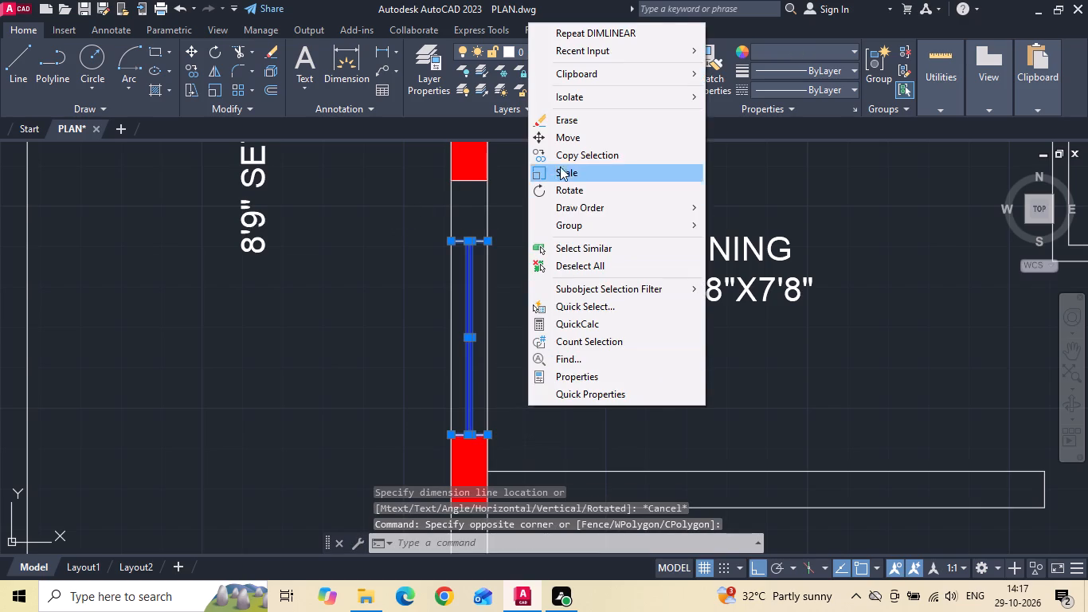
click(561, 137)
drag(573, 311, 574, 300)
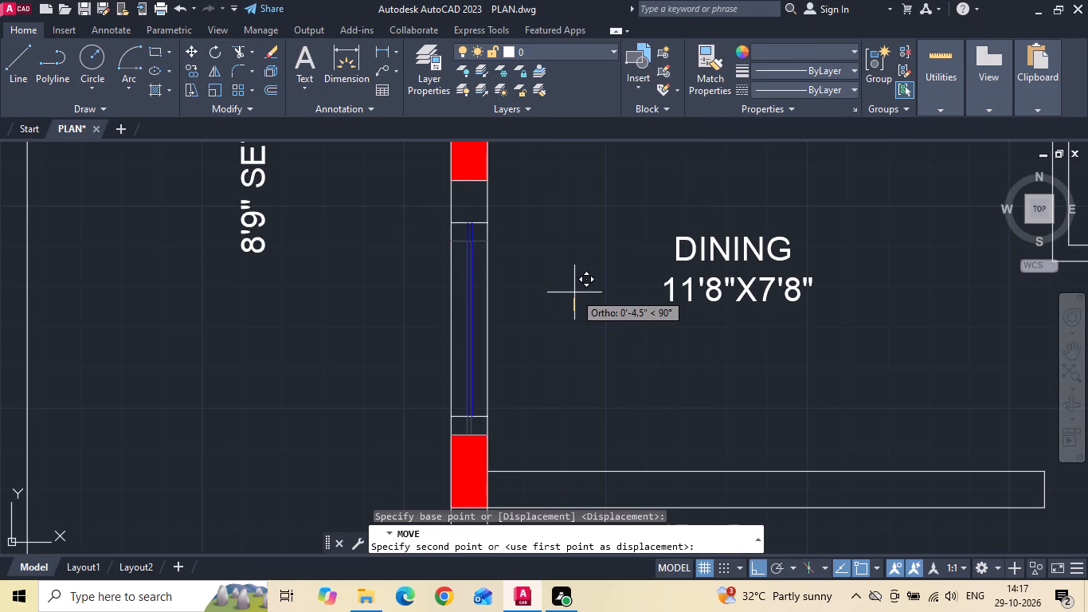
text(4)
key(space)
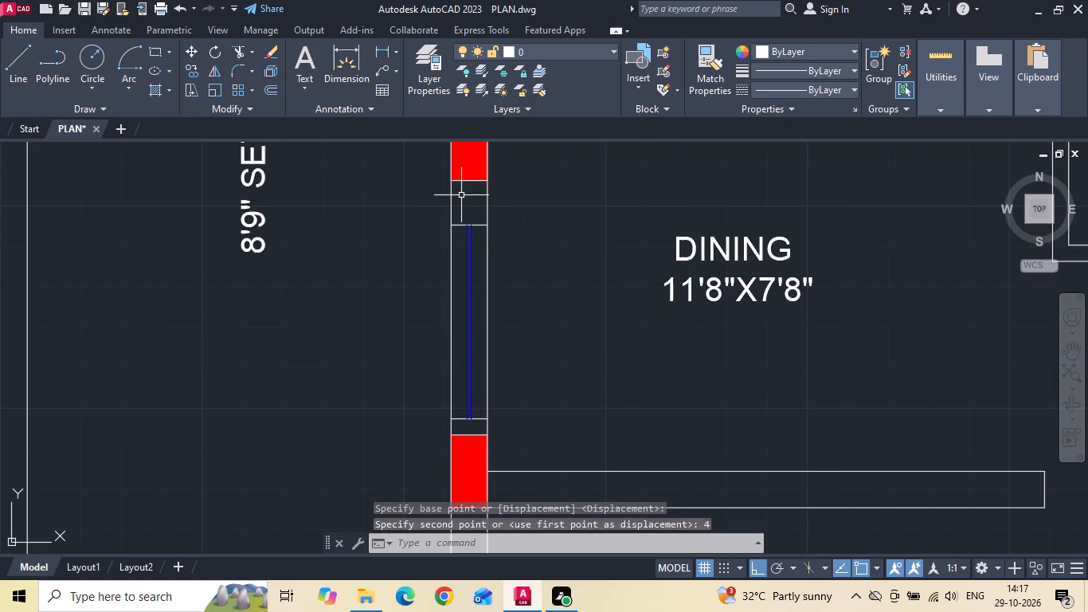
Dimension the gap between the dining window's upper end and the column above it.
click(378, 48)
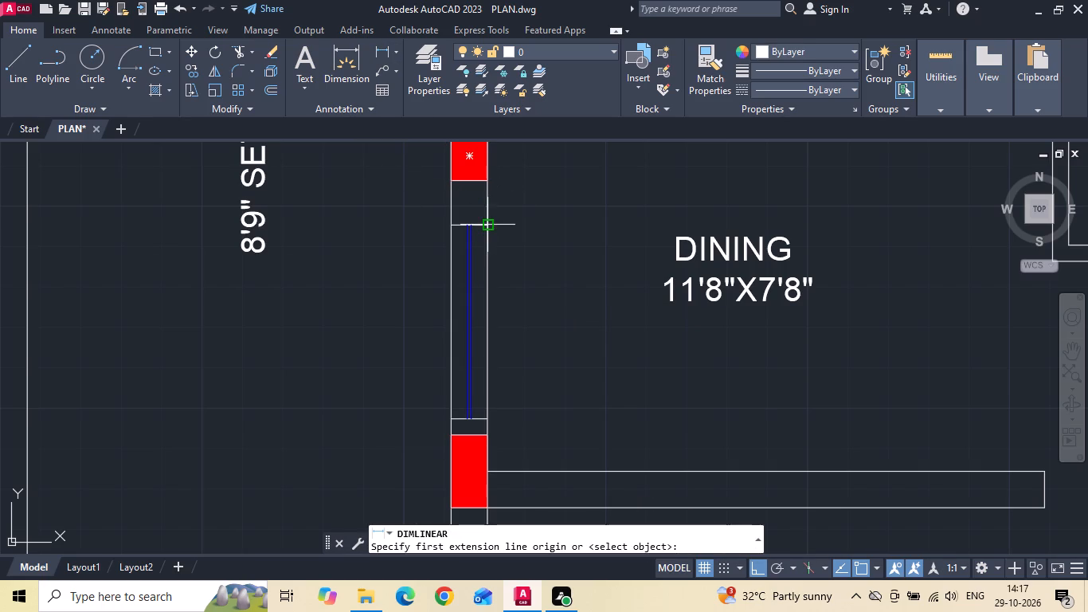
click(487, 224)
click(487, 182)
click(545, 190)
Move the dining area's left-wall window 6" up toward the upper column.
drag(426, 208, 429, 226)
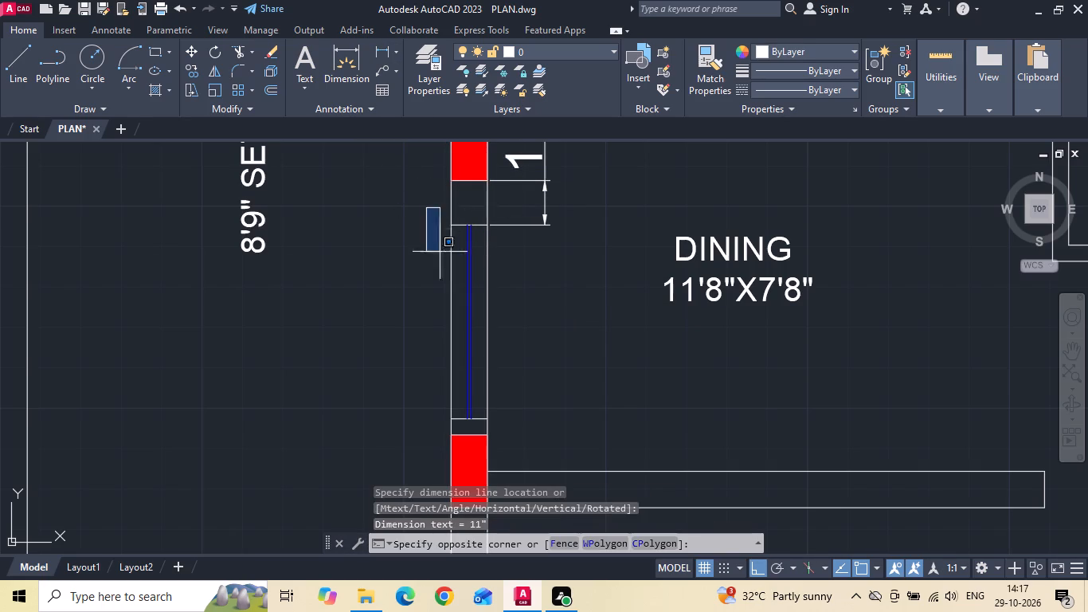
click(519, 419)
right_click(515, 373)
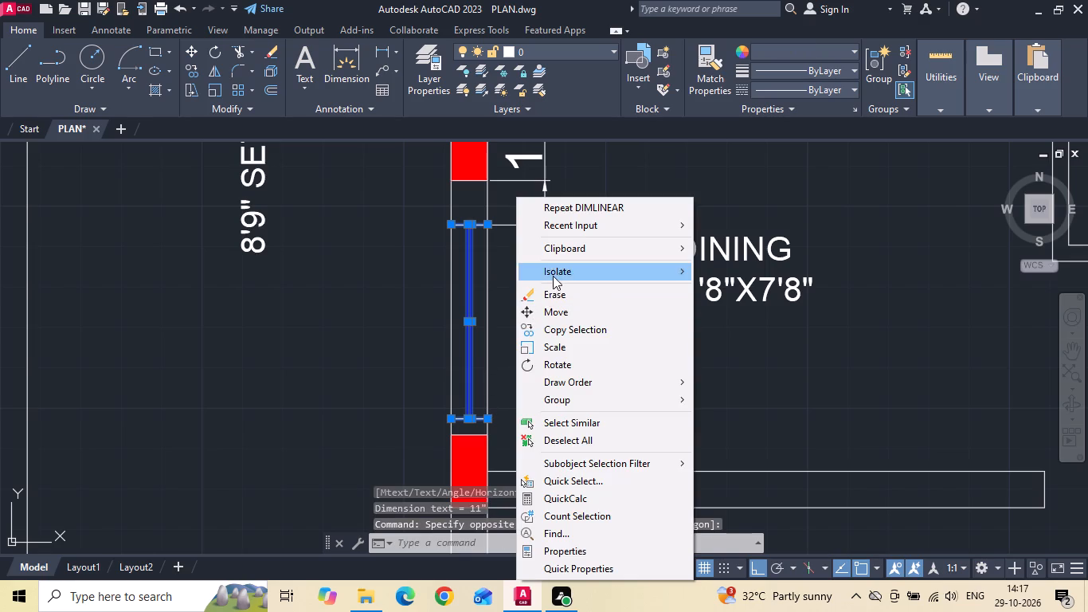
click(556, 312)
click(567, 351)
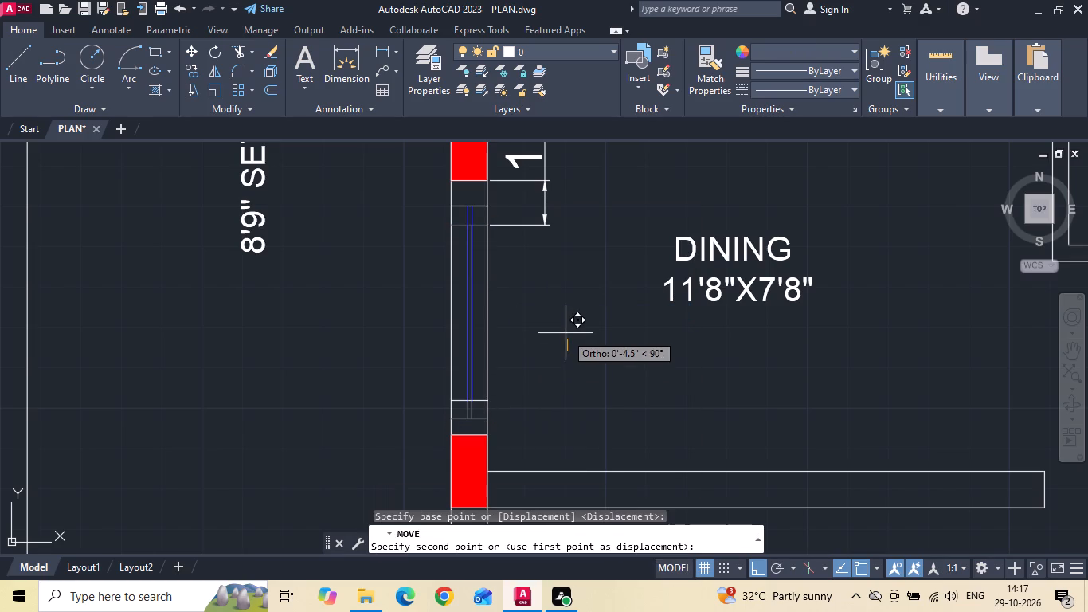
text(6)
key(space)
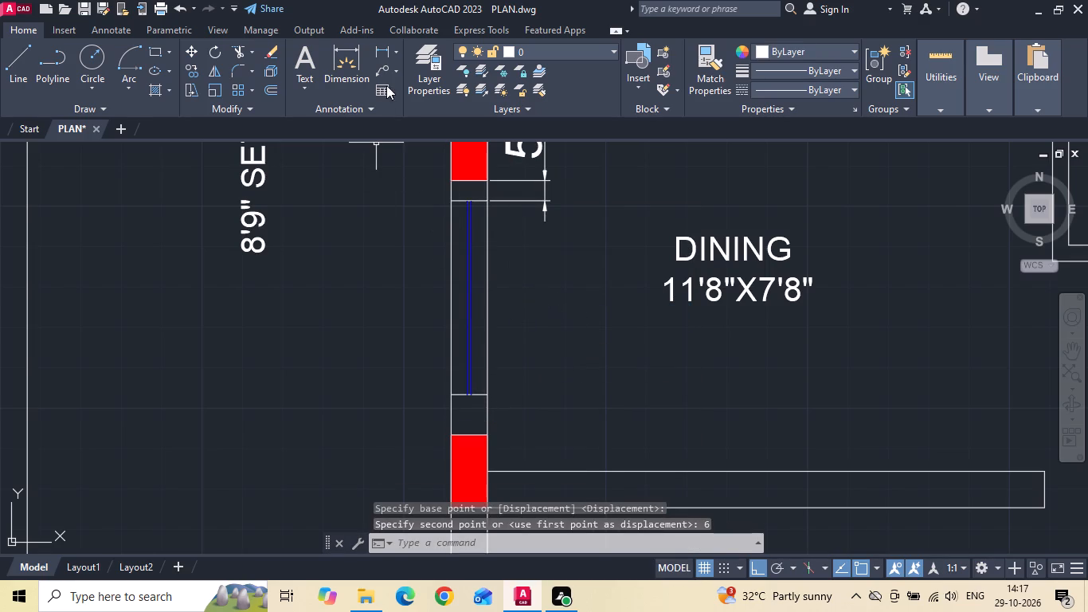
Measure the gap between the dining window's lower end and the column below it.
scroll(495, 320, down, 1)
scroll(492, 394, up, 1)
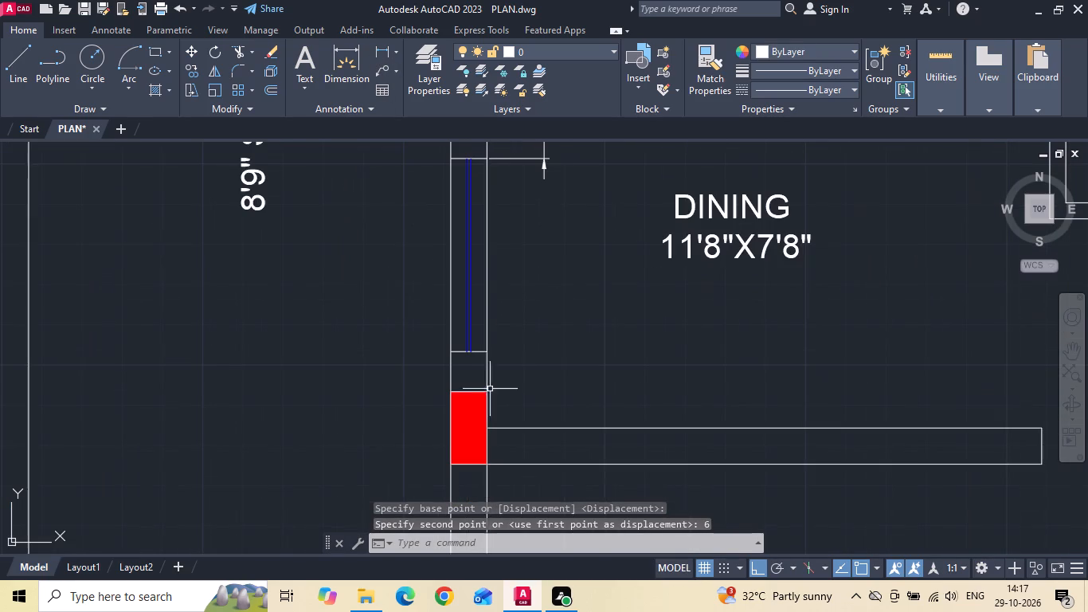
key(space)
key(Escape)
key(d)
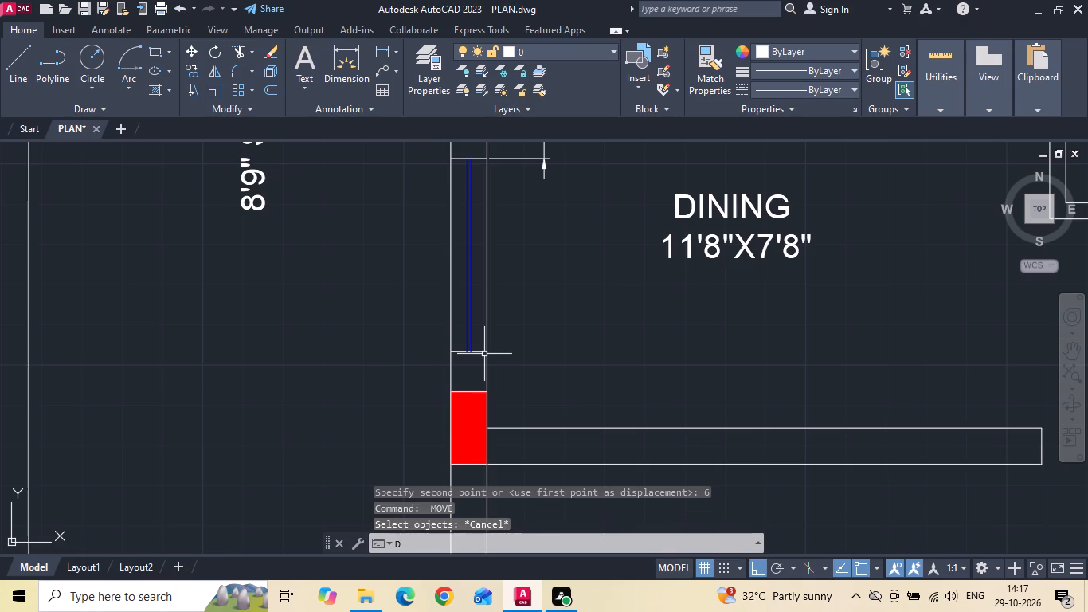
key(l)
text(I)
key(space)
click(483, 355)
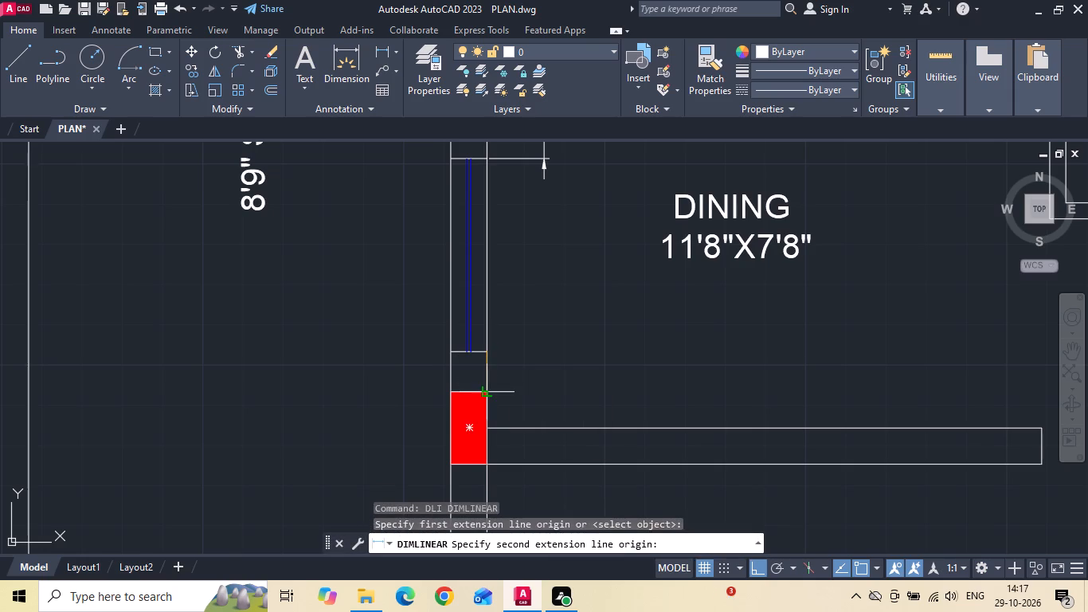
click(486, 395)
scroll(486, 395, down, 1)
key(Escape)
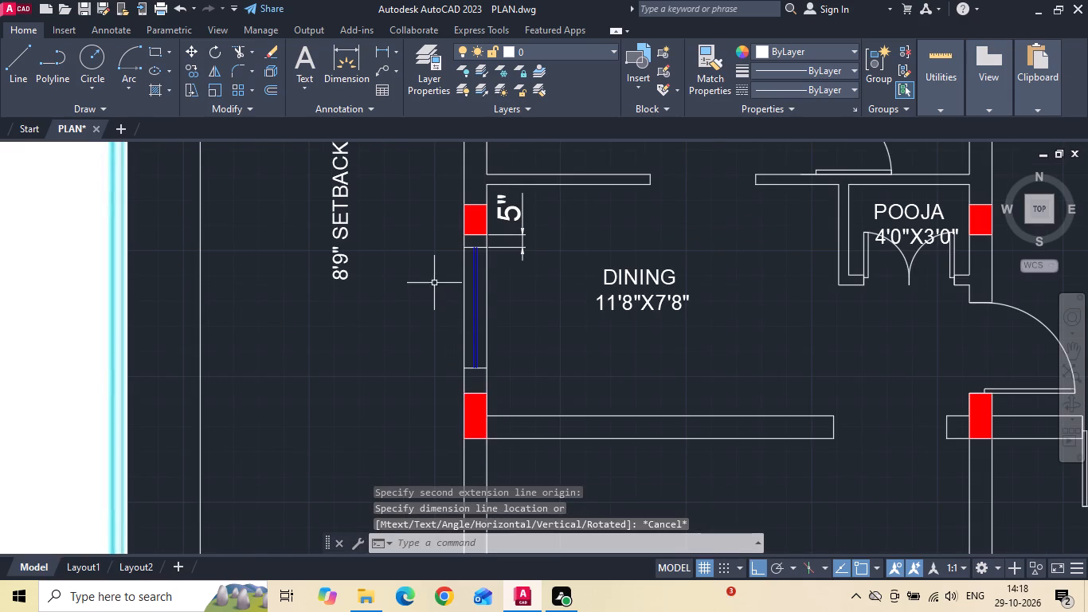
Move the dining area's left-wall window 3" down between its two columns.
click(434, 245)
click(518, 379)
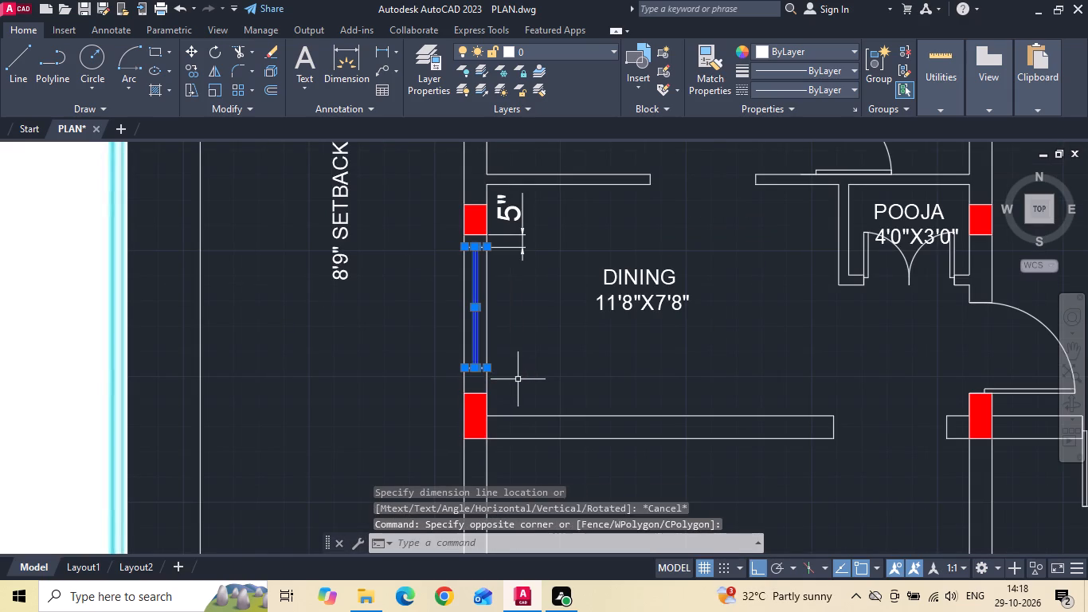
right_click(518, 379)
click(556, 312)
click(557, 336)
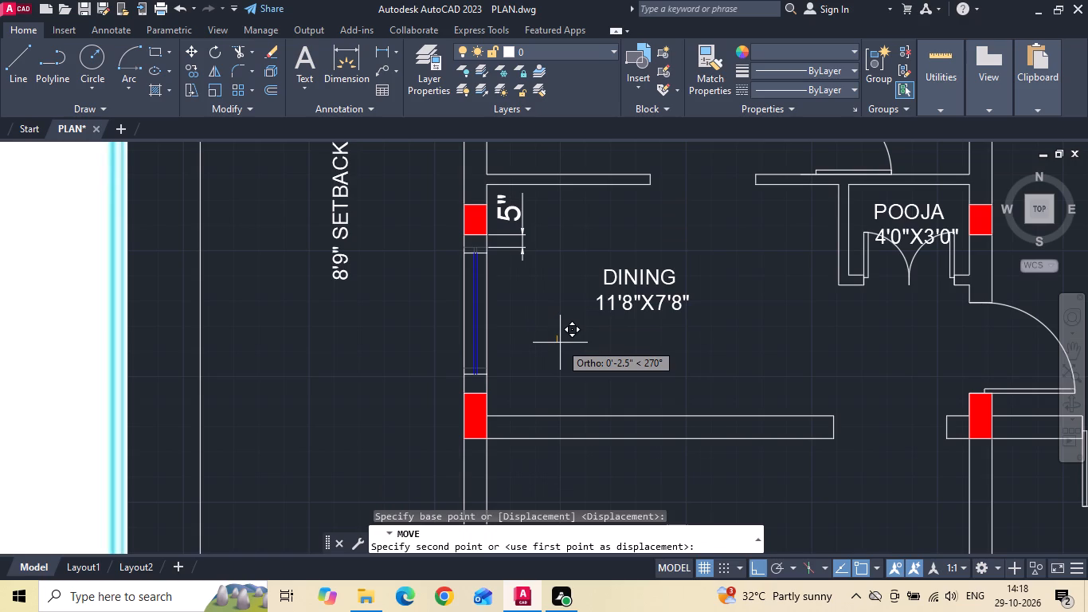
text(3)
key(space)
Delete the gap dimension between the dining window's upper end and the column above it.
click(511, 257)
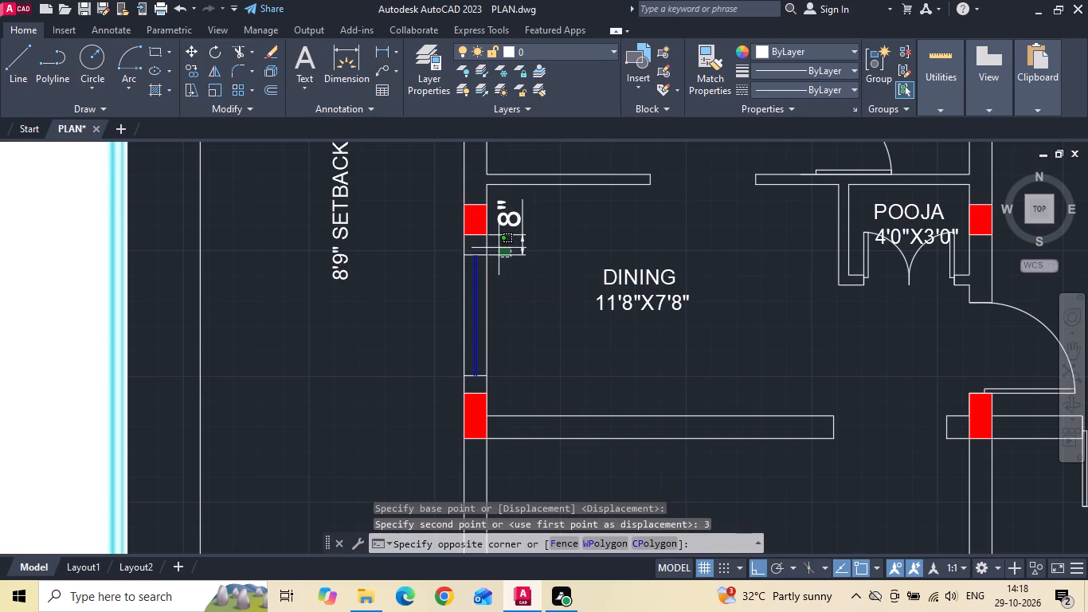
click(499, 248)
key(Delete)
Move the dining area's left-wall window down to the living hall wall, from the upper column's lower inner corner to the next column's matching corner.
scroll(503, 237, down, 3)
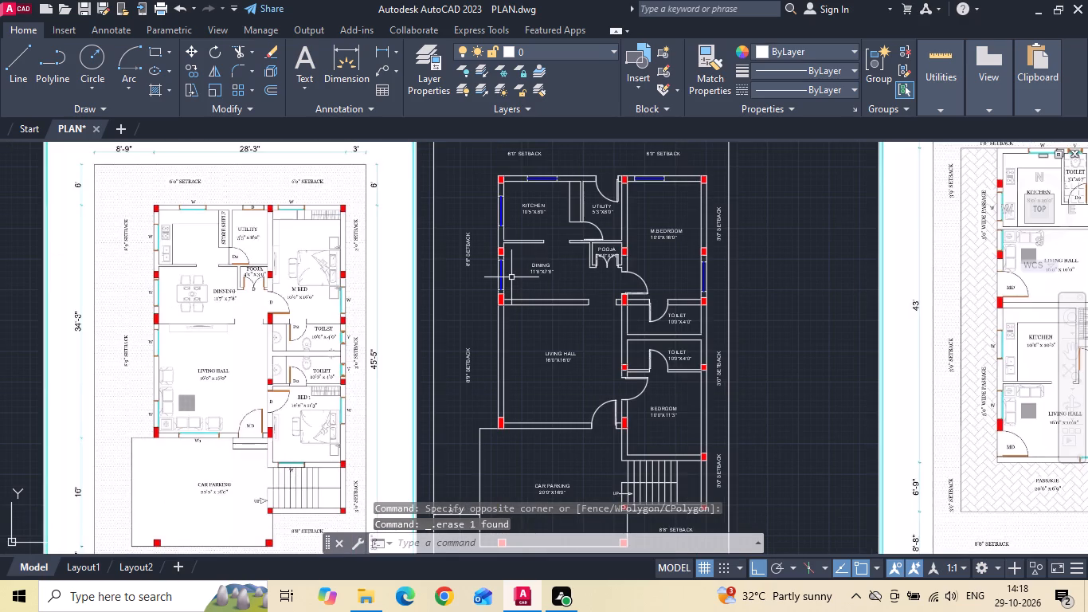
scroll(495, 274, up, 2)
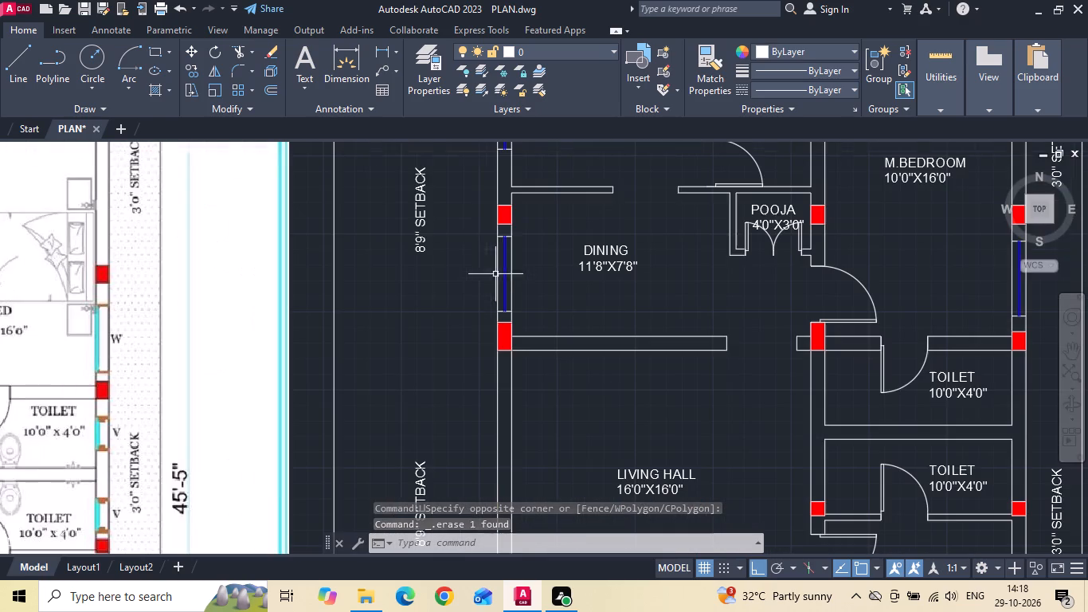
click(478, 233)
click(540, 318)
right_click(540, 318)
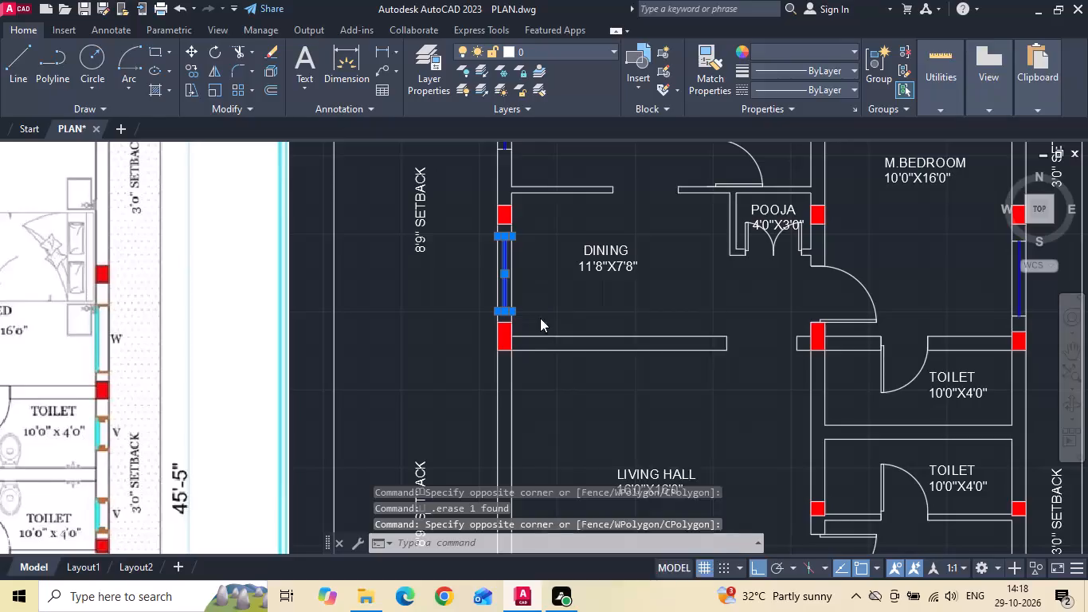
drag(580, 329, 577, 320)
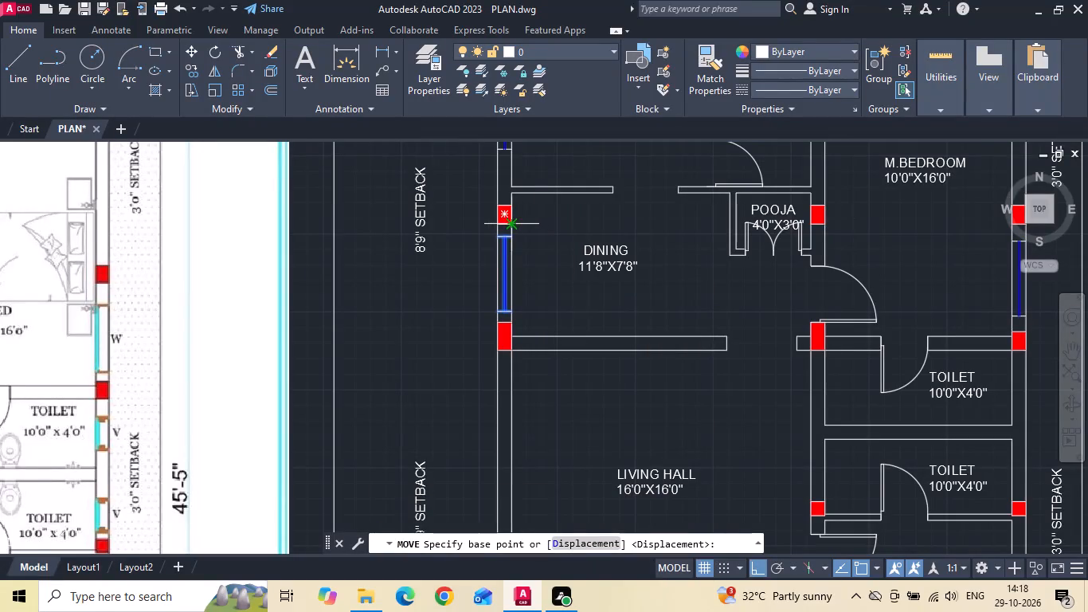
click(515, 222)
scroll(519, 376, up, 3)
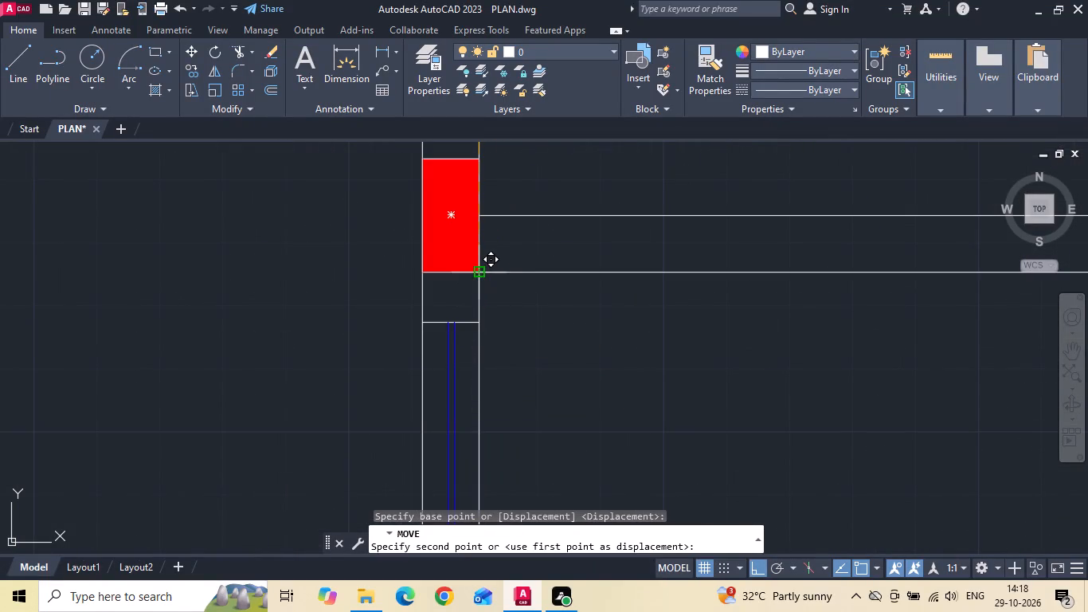
click(479, 271)
key(Escape)
Measure the gap between the living hall window's upper end and the column above it.
drag(378, 46, 378, 56)
drag(476, 274, 479, 285)
click(479, 326)
scroll(483, 320, down, 6)
key(Escape)
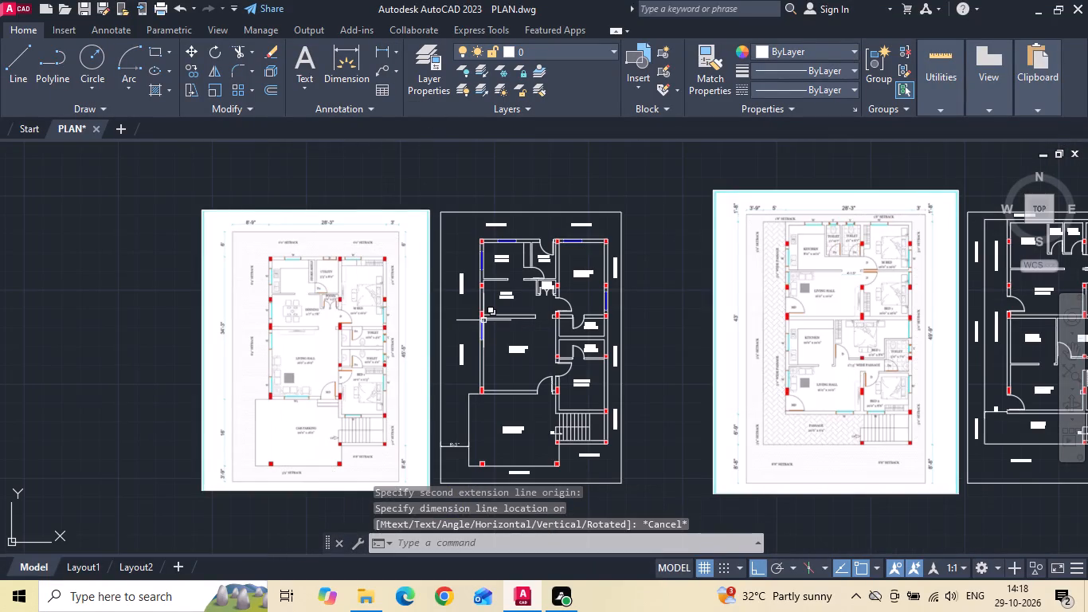
Move the living hall's left-wall window 1" down, away from the column above it.
scroll(480, 342, up, 1)
scroll(151, 308, up, 2)
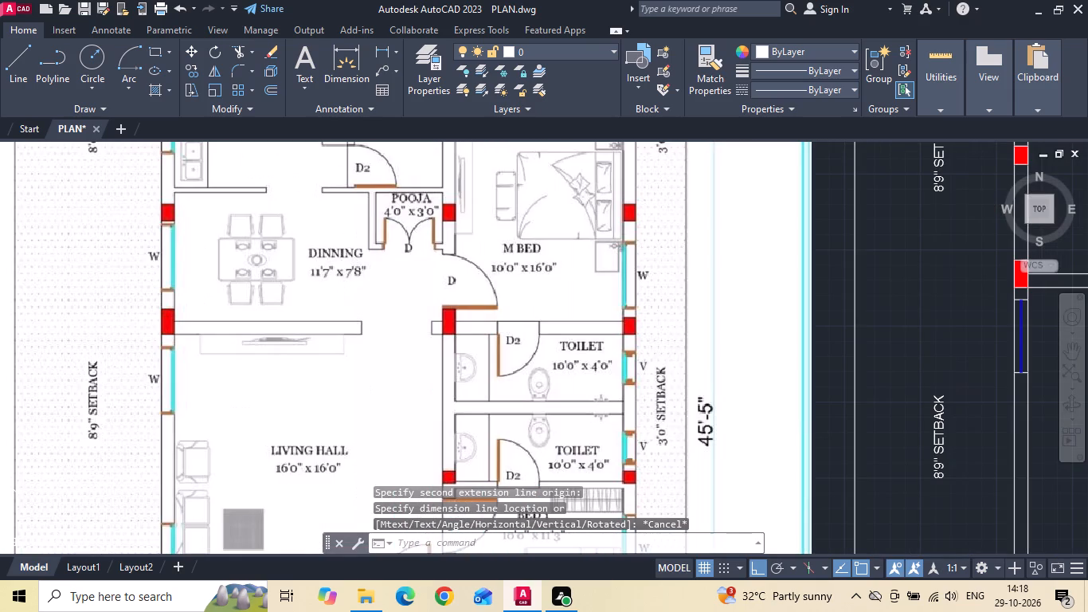
scroll(168, 299, down, 2)
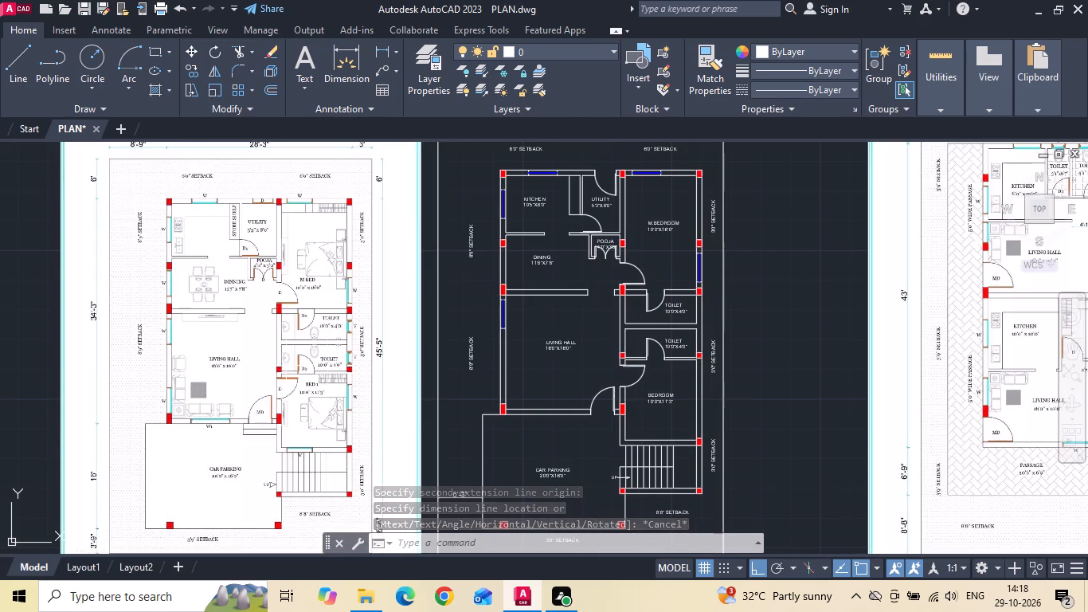
scroll(462, 342, up, 2)
drag(503, 256, 509, 273)
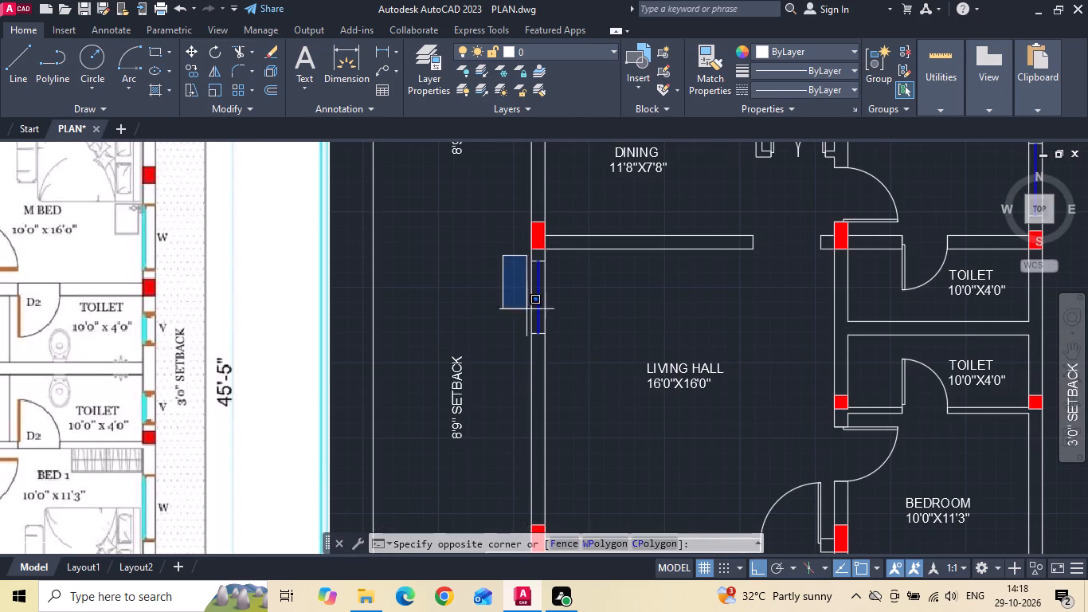
click(559, 381)
right_click(558, 376)
click(601, 316)
drag(604, 371, 605, 387)
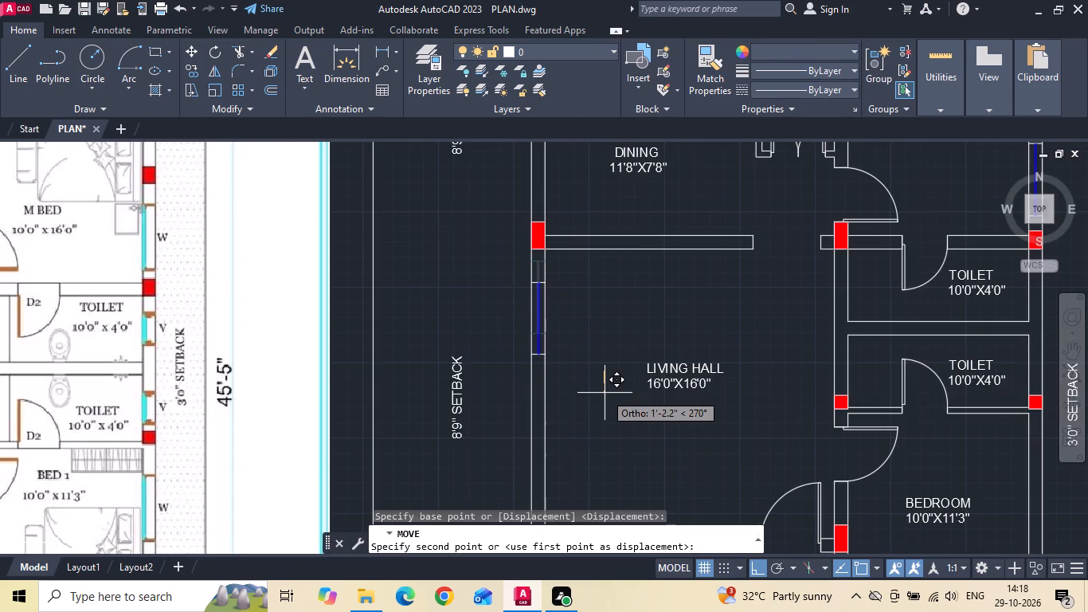
text(1)
key(space)
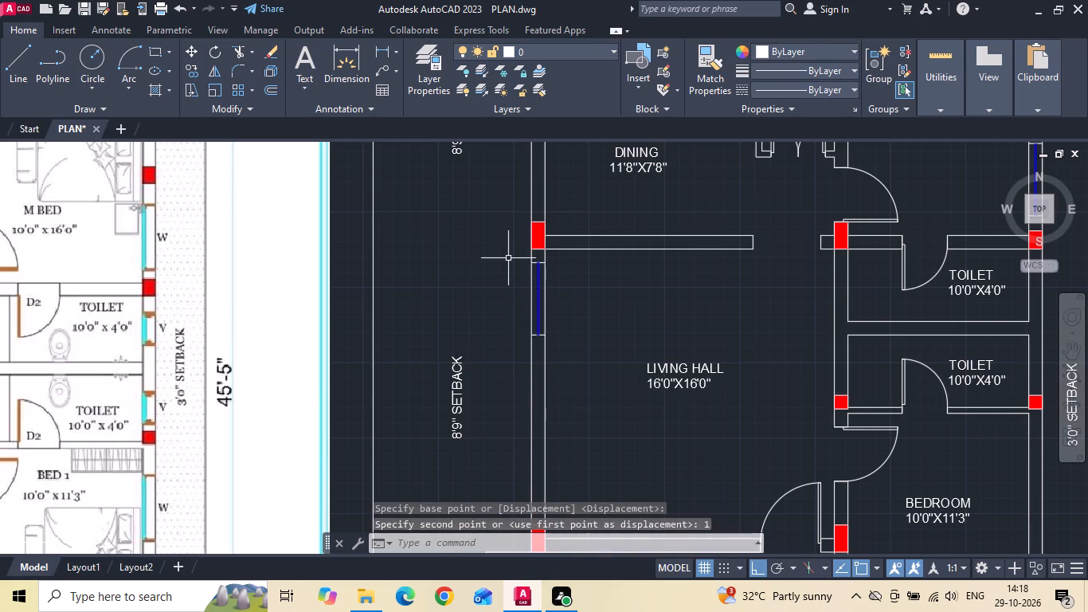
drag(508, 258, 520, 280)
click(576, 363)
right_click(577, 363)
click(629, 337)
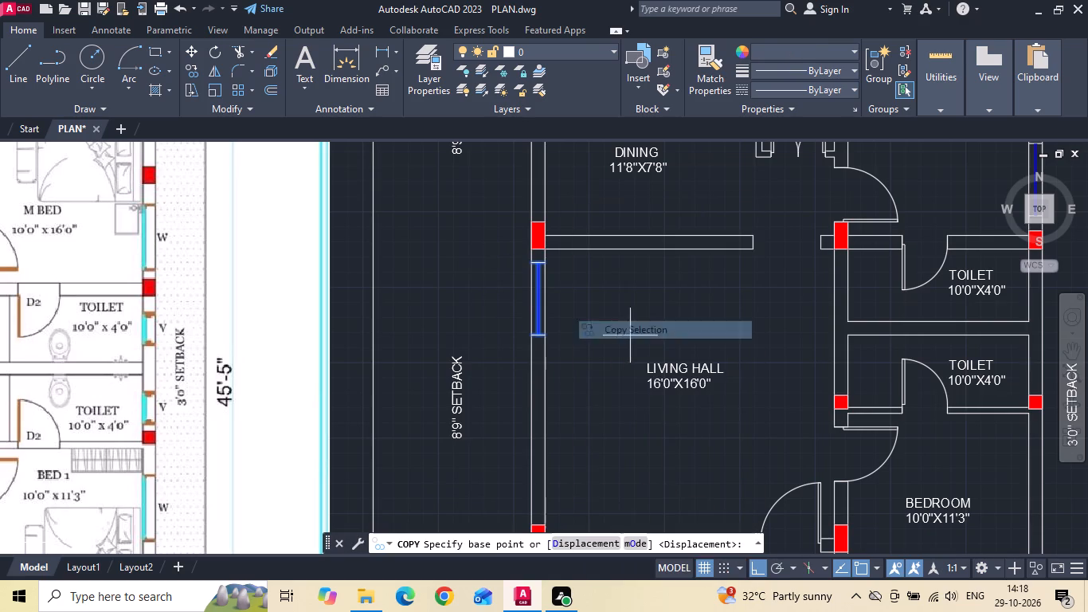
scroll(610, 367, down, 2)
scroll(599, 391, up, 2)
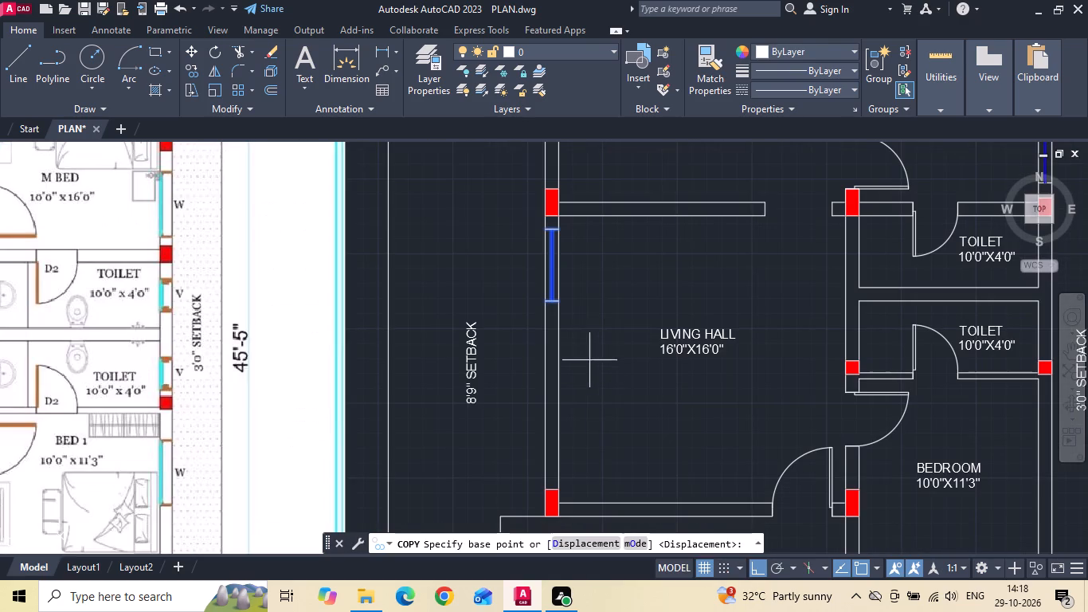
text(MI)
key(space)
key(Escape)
Mirror the living hall's left-wall window across the wall's midpoint toward the lower column, keeping the original.
click(524, 225)
click(620, 361)
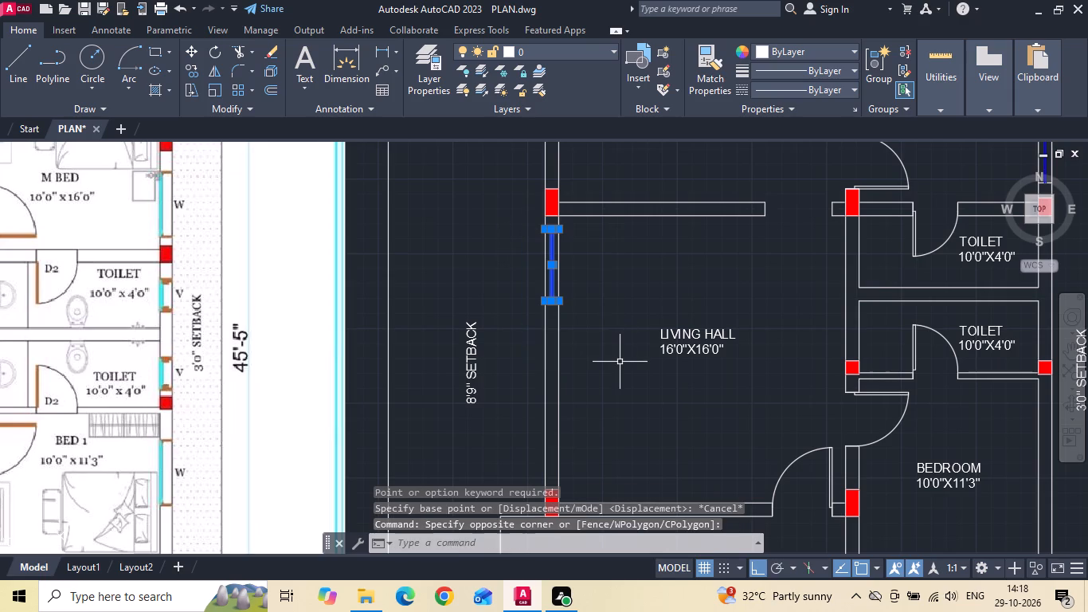
text(MI)
key(space)
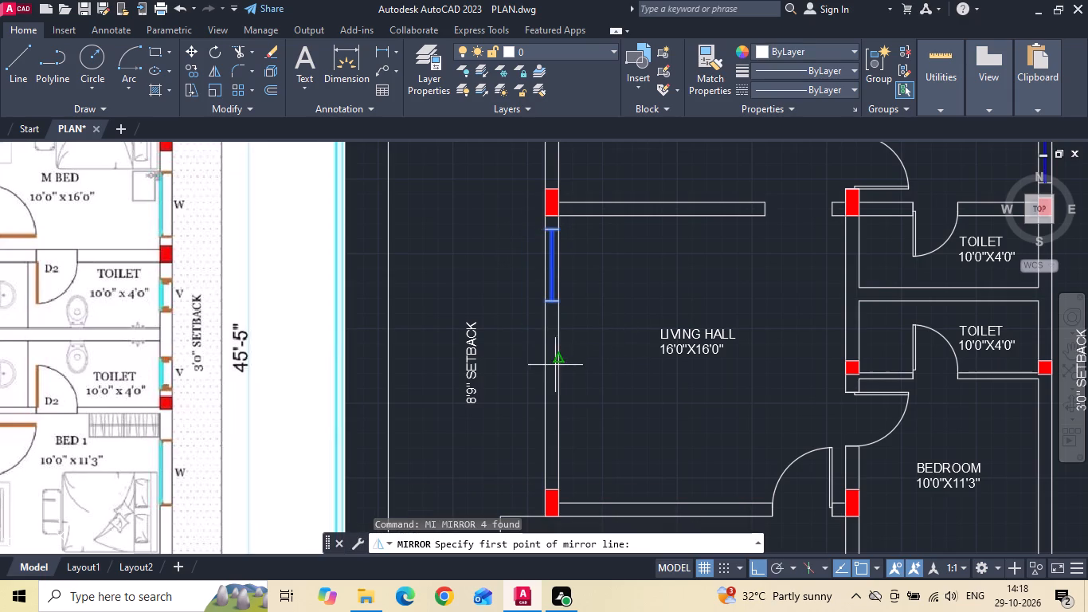
click(558, 363)
click(522, 360)
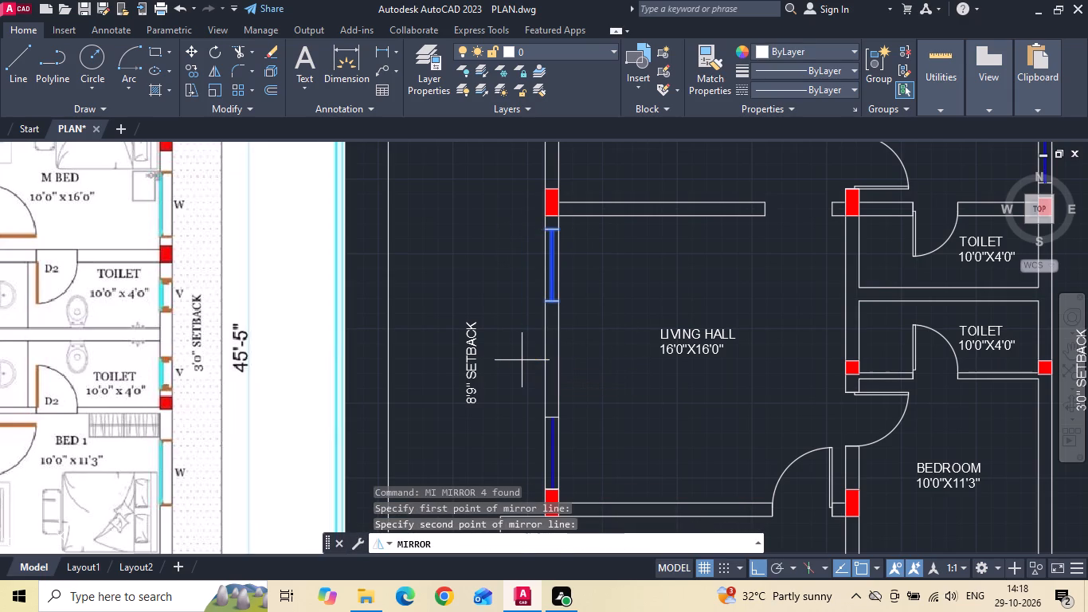
key(n)
key(space)
Save the drawing.
scroll(520, 367, down, 1)
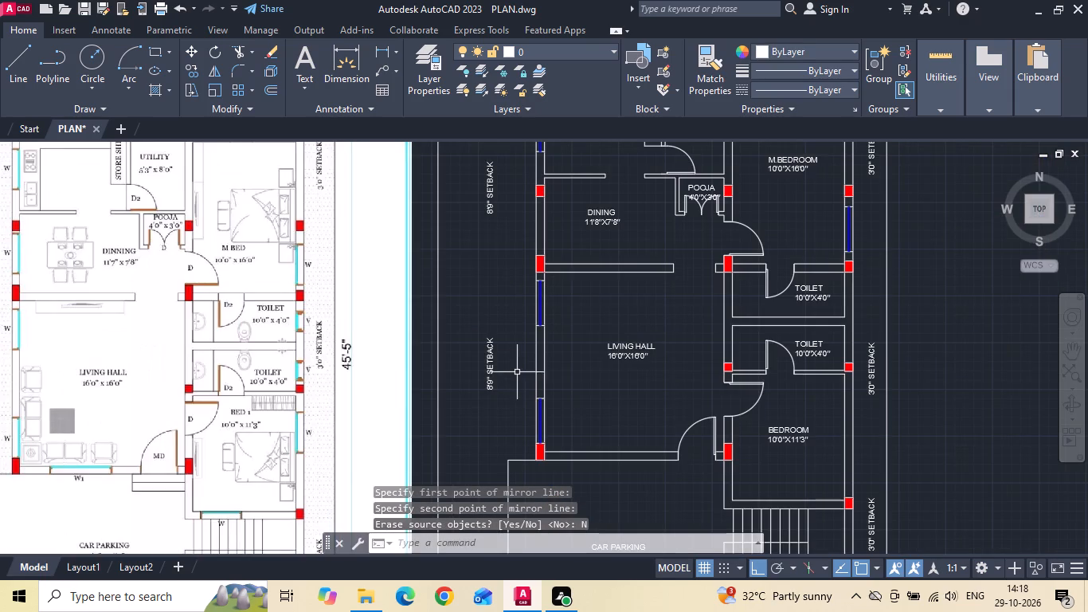
middle_drag(514, 382, 531, 367)
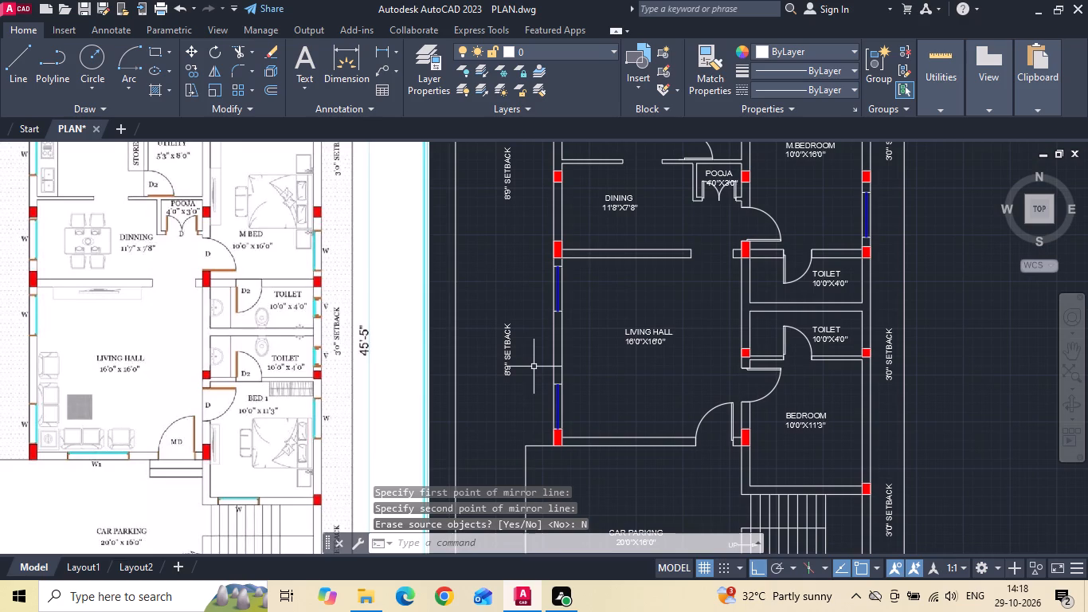
key(ctrl+s)
key(ctrl+s)
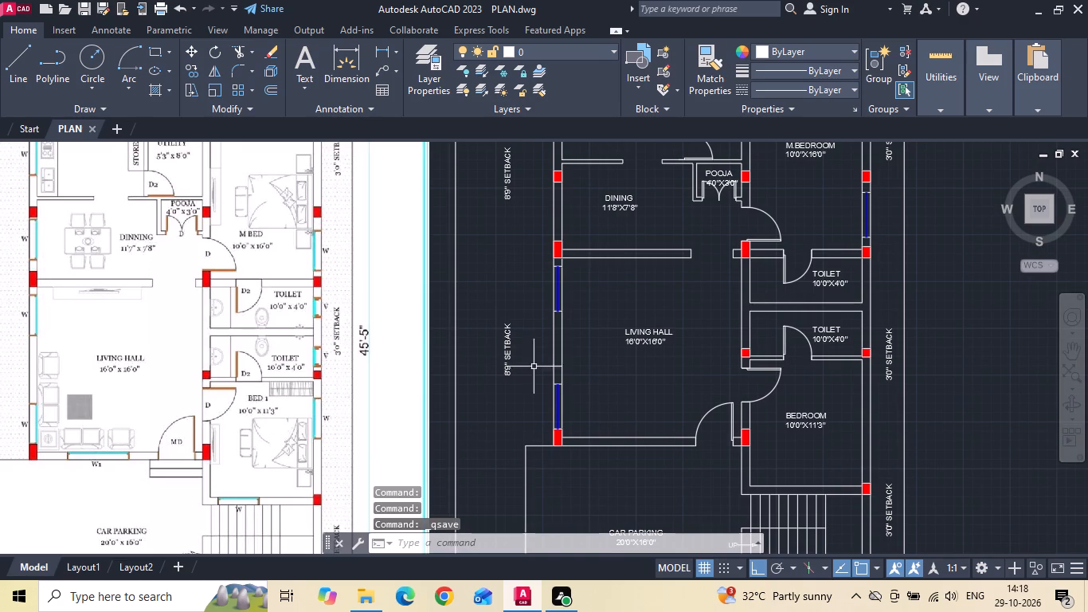
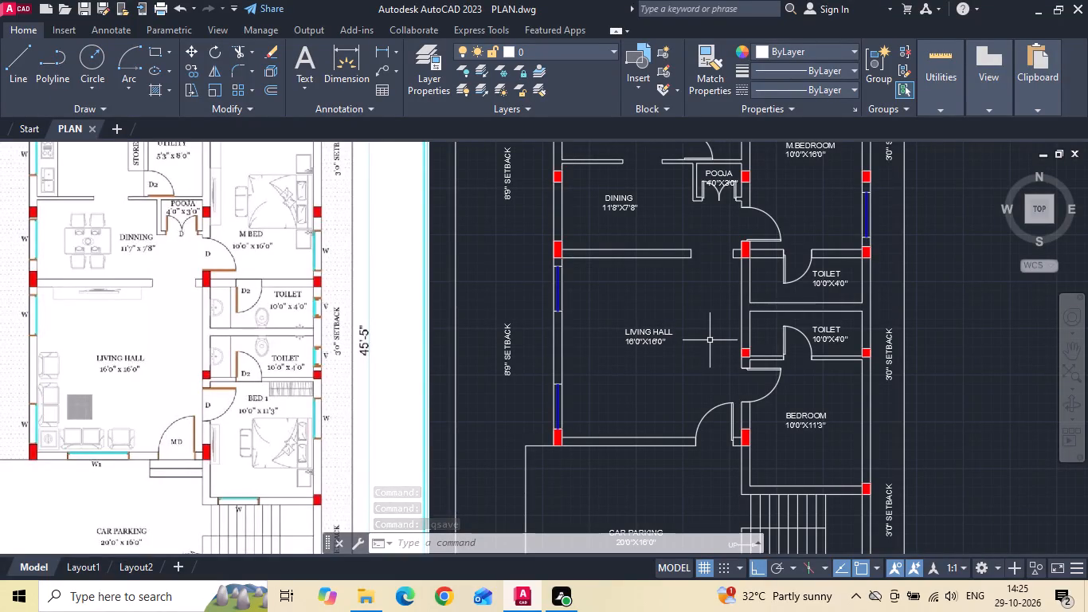
Copy the window in the kitchen's top wall straight down to the living hall's front wall, beside the car parking.
scroll(612, 416, down, 1)
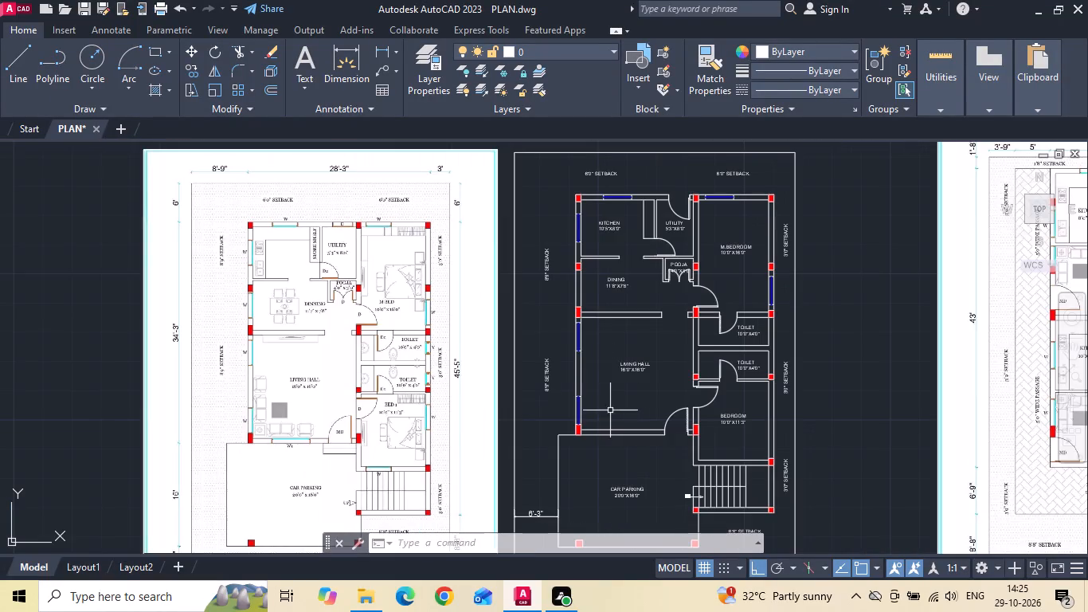
scroll(622, 197, up, 4)
drag(503, 189, 512, 202)
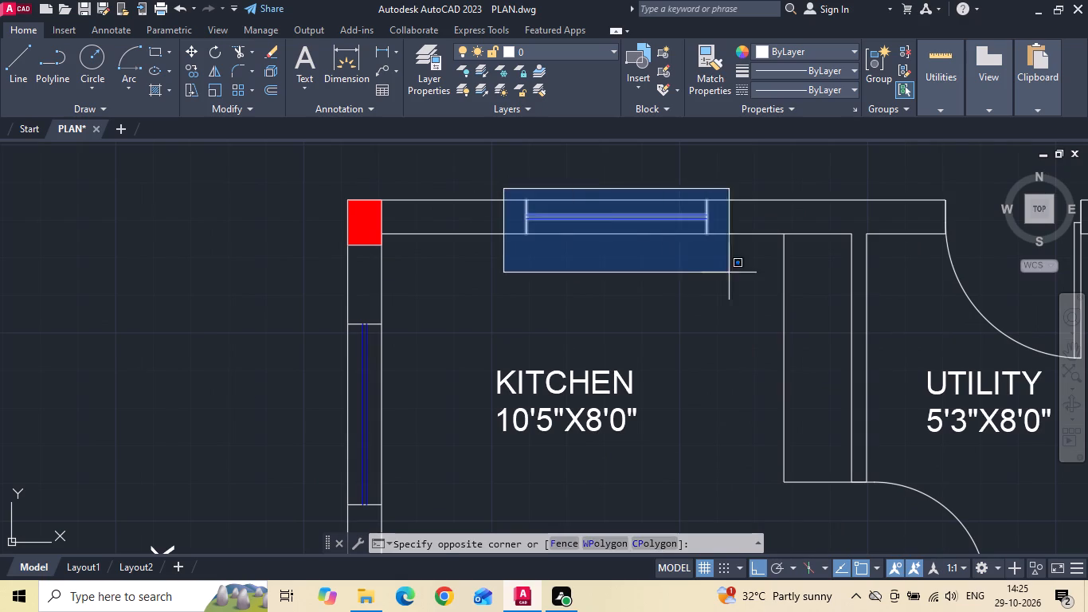
click(736, 274)
right_click(737, 273)
click(761, 329)
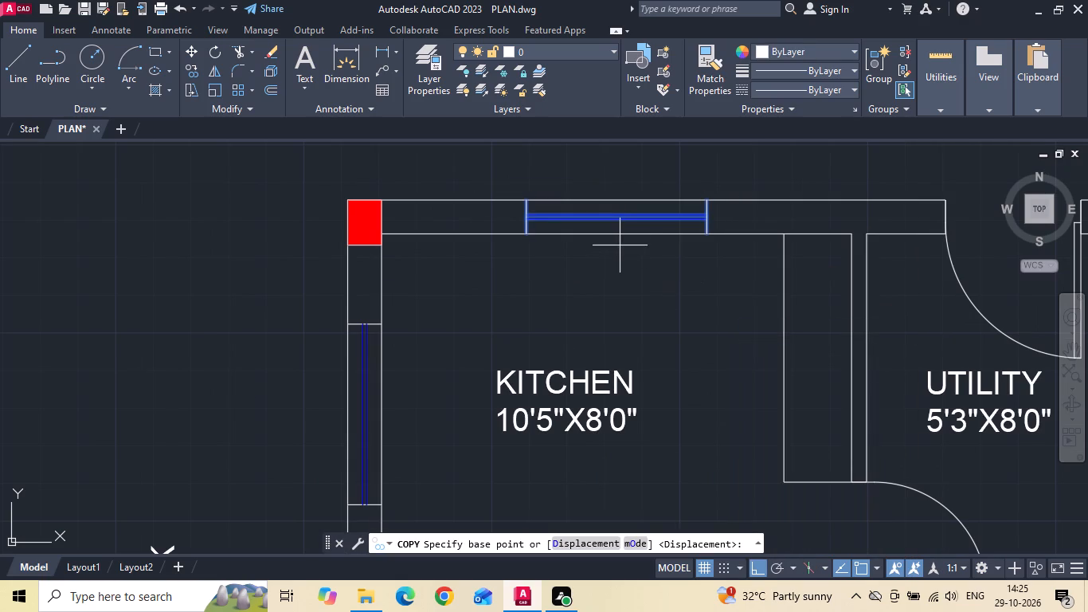
click(612, 237)
scroll(612, 231, down, 3)
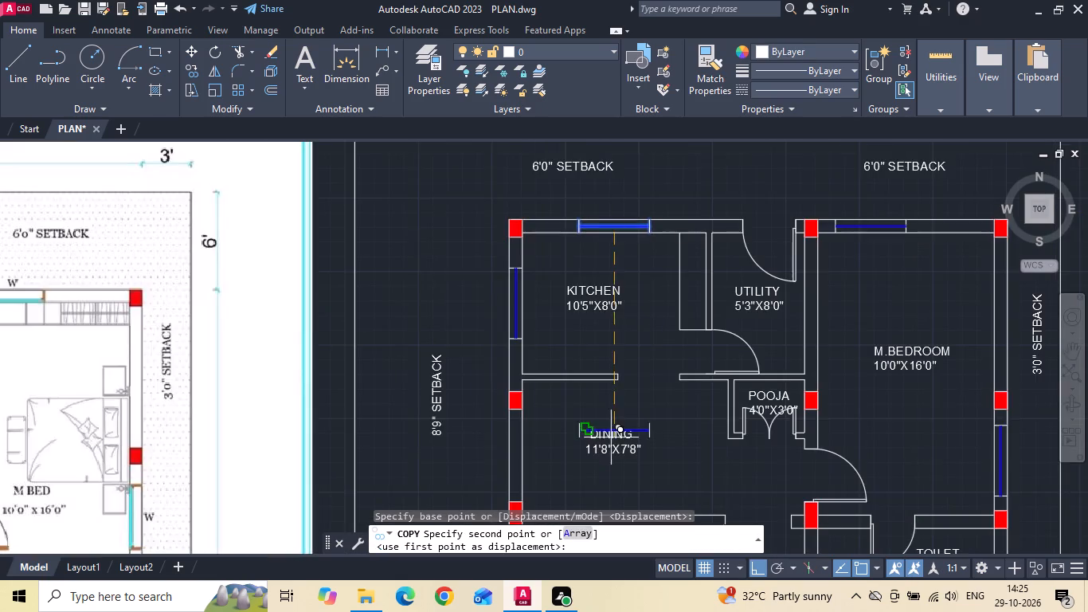
middle_drag(608, 430, 587, 192)
middle_drag(597, 359, 597, 178)
scroll(615, 410, up, 2)
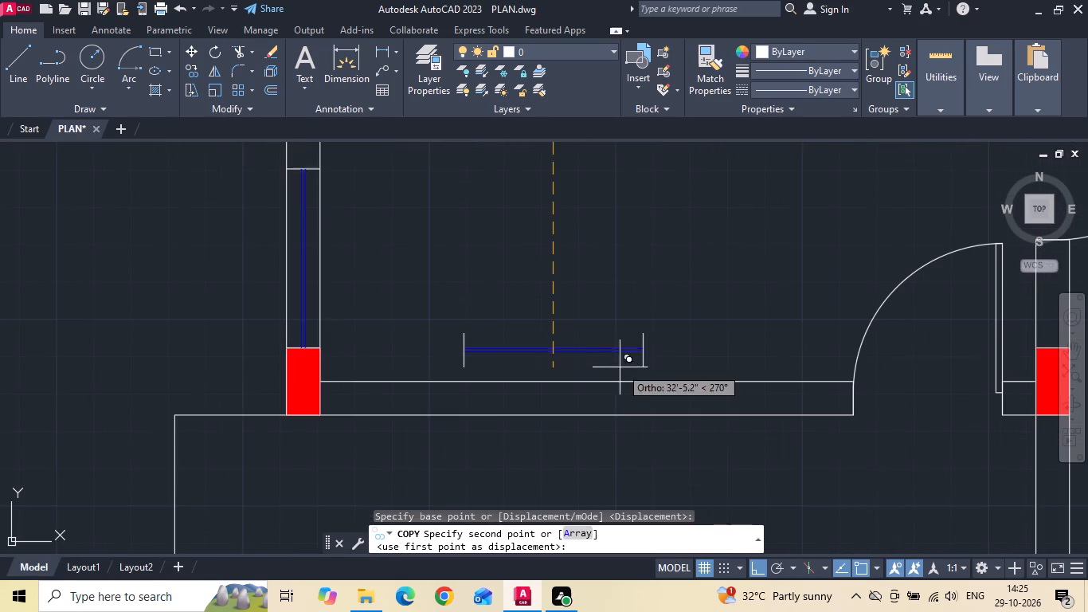
click(588, 384)
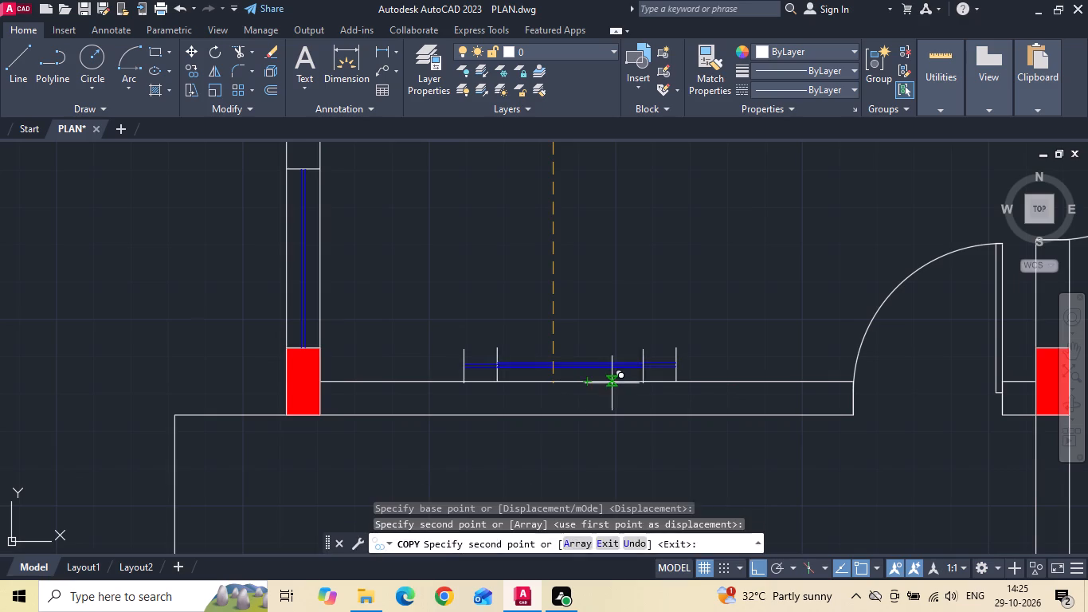
key(Escape)
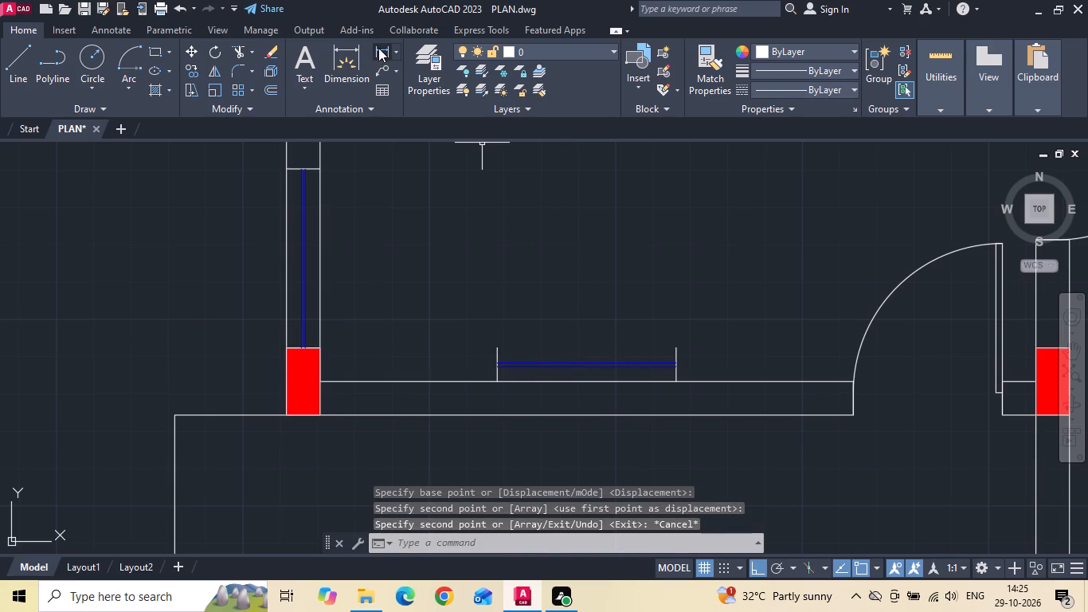
Measure the distance from the copied window's midpoint to its left end line.
click(378, 48)
click(589, 382)
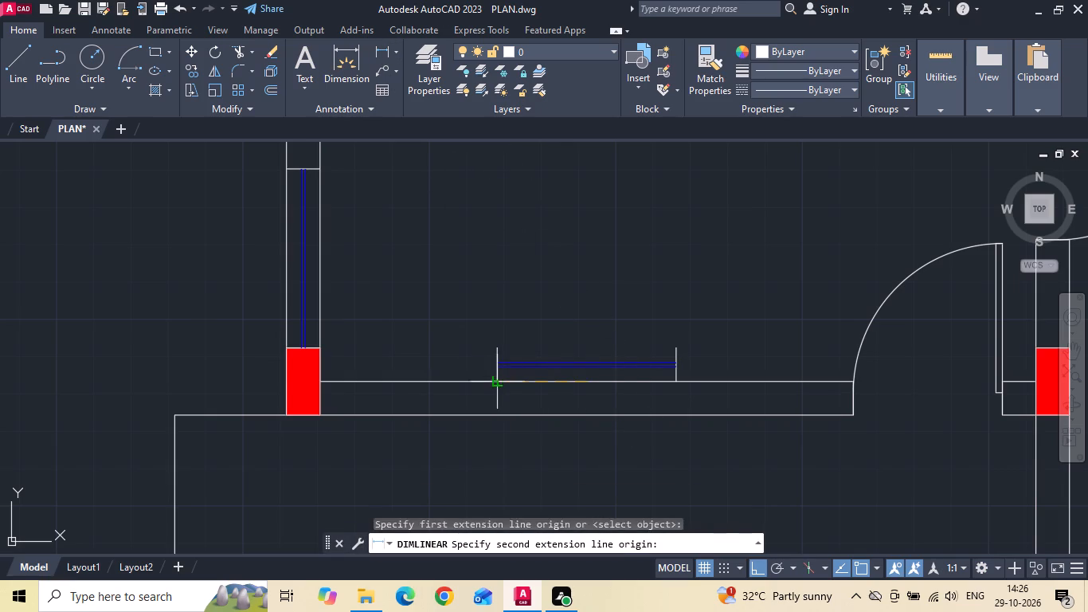
click(499, 379)
key(Escape)
Widen the copied window by moving its left and right end lines 6" outward each.
click(496, 355)
right_click(495, 350)
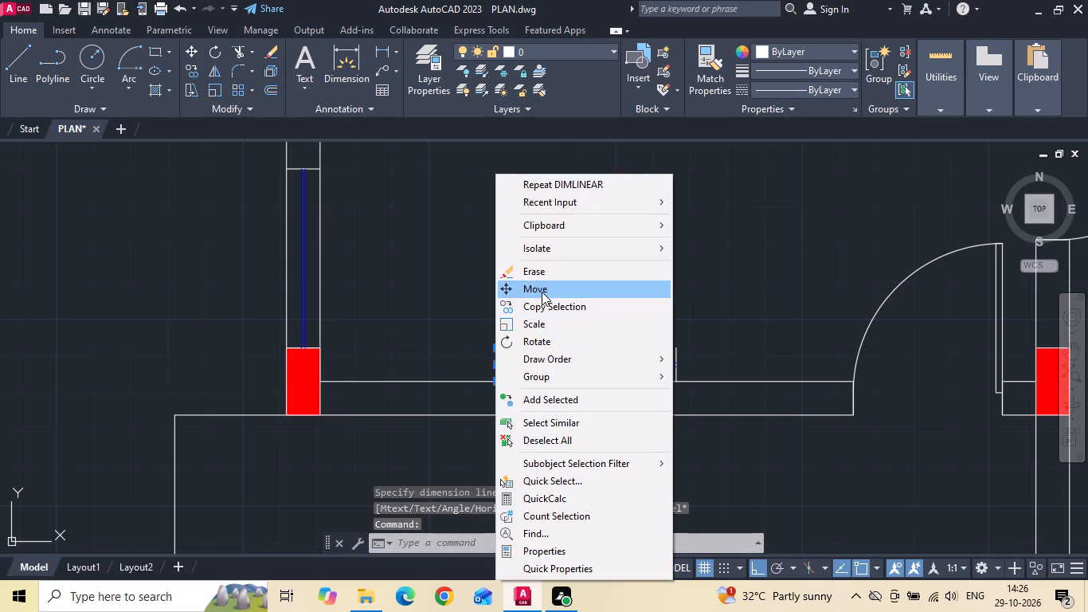
click(542, 292)
drag(627, 275, 612, 277)
text(6)
key(space)
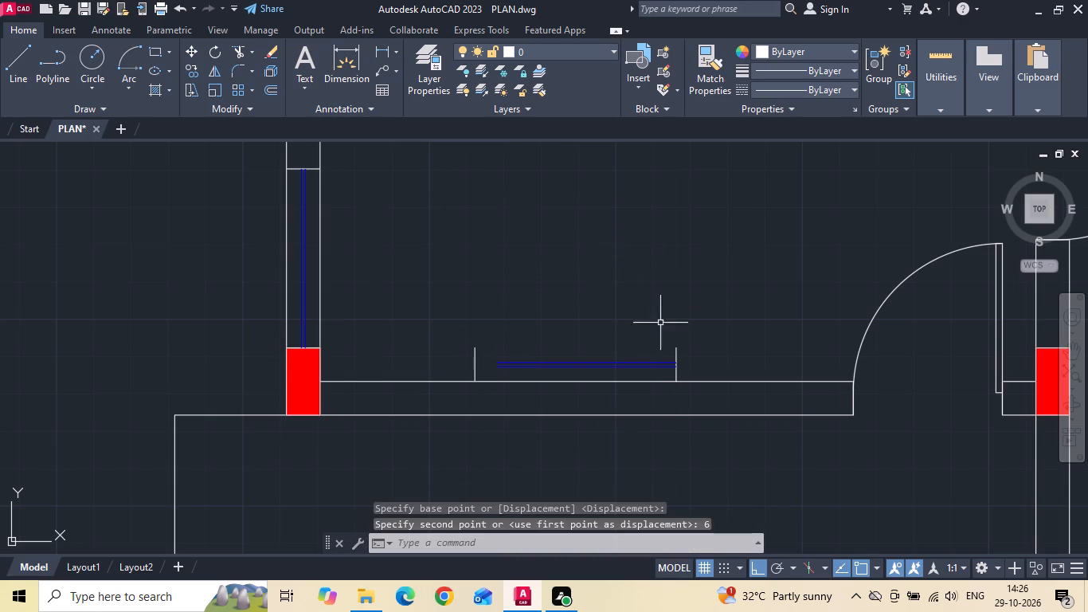
click(677, 347)
right_click(675, 328)
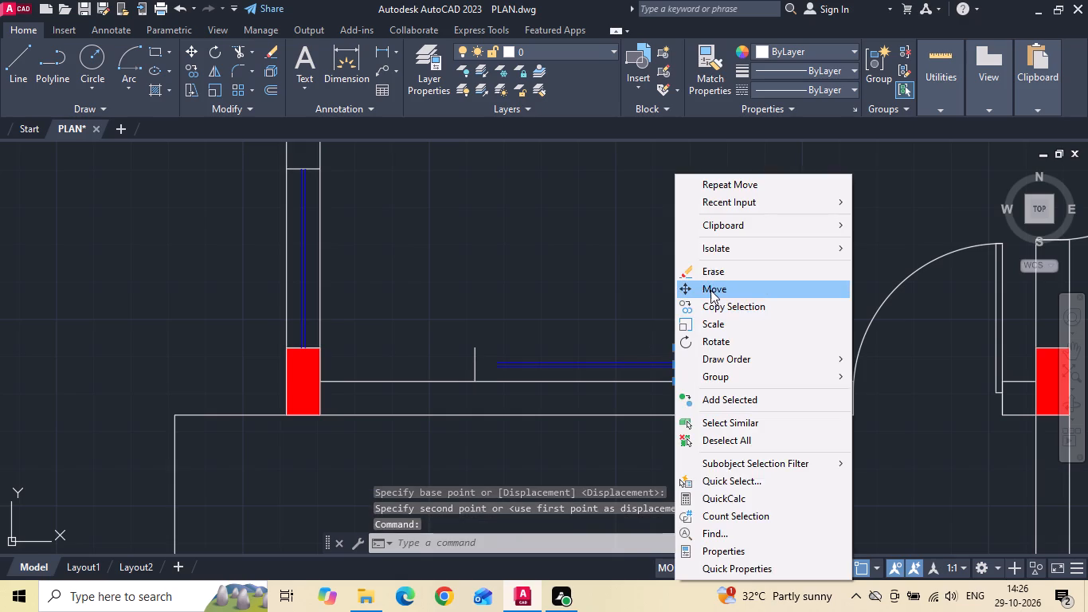
click(710, 290)
click(726, 292)
text(6)
key(space)
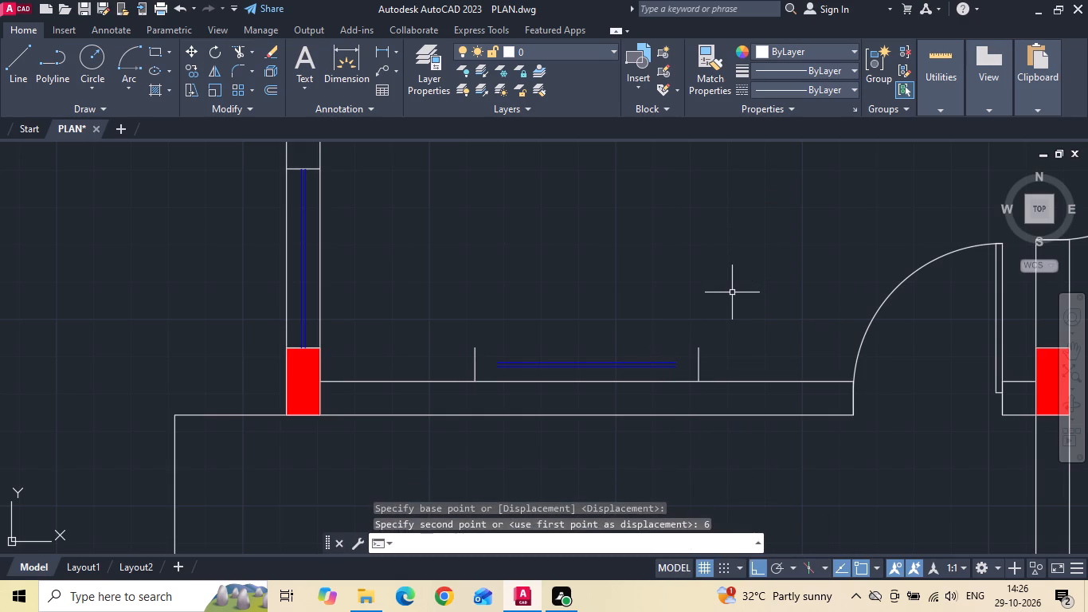
key(Escape)
Move the widened window down so its end lines sit within the thickness of the living hall's front wall.
drag(721, 326, 659, 359)
click(432, 375)
right_click(432, 371)
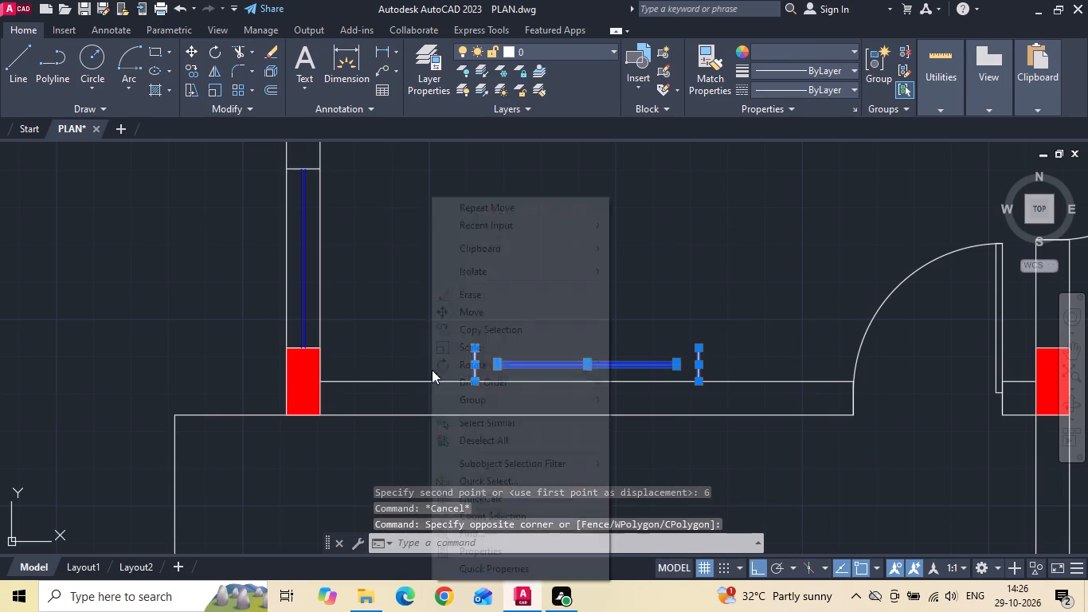
click(478, 311)
scroll(483, 369, up, 1)
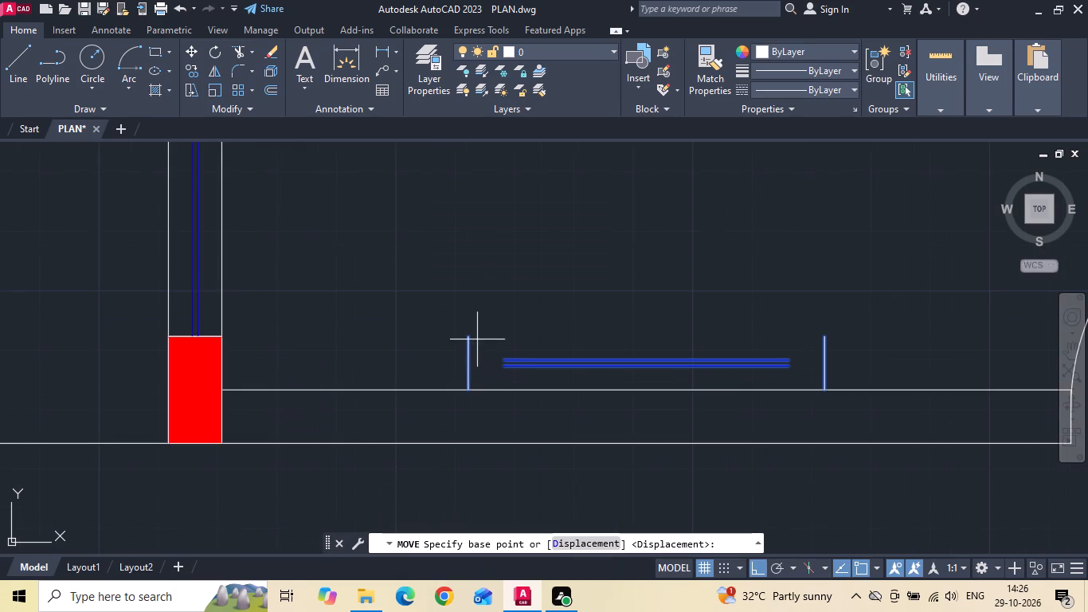
click(472, 336)
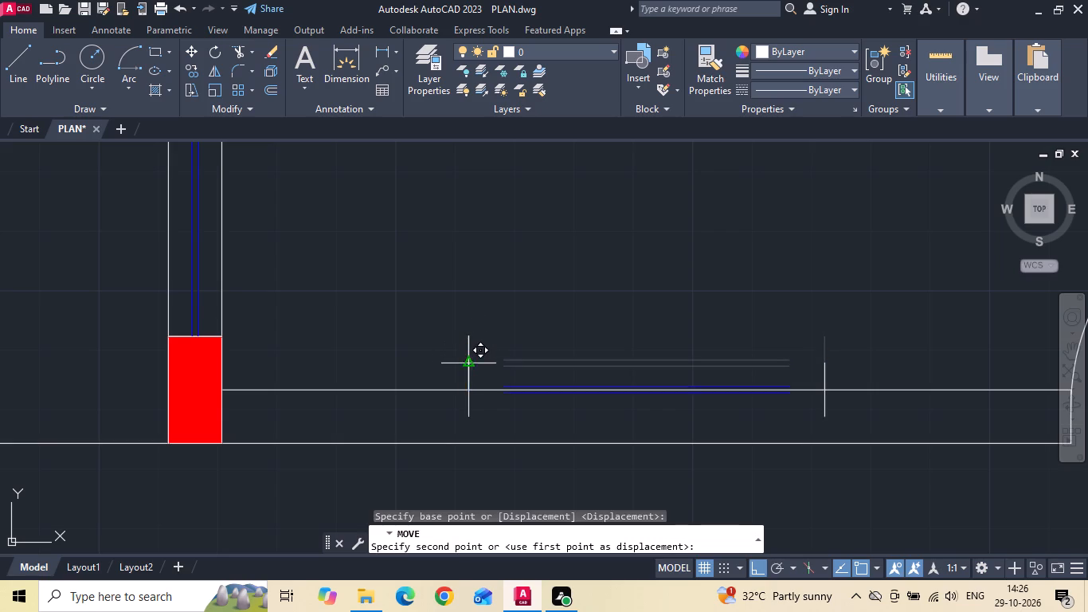
click(471, 386)
key(Escape)
Extend both blue glazing lines of the living hall's front window to its left and right end lines.
text(EX)
key(space)
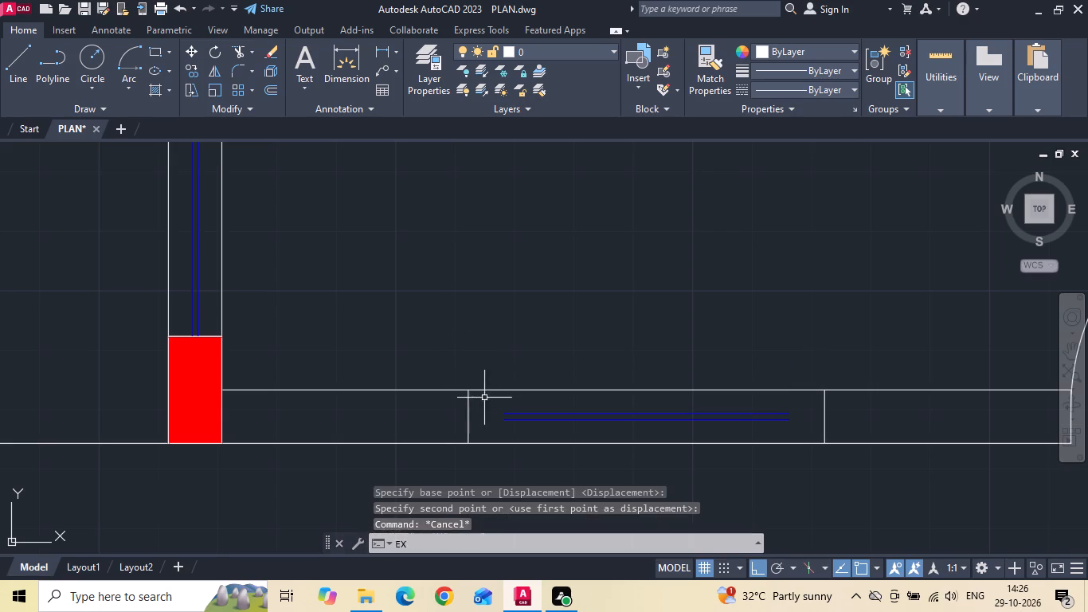
drag(531, 413, 541, 427)
click(553, 420)
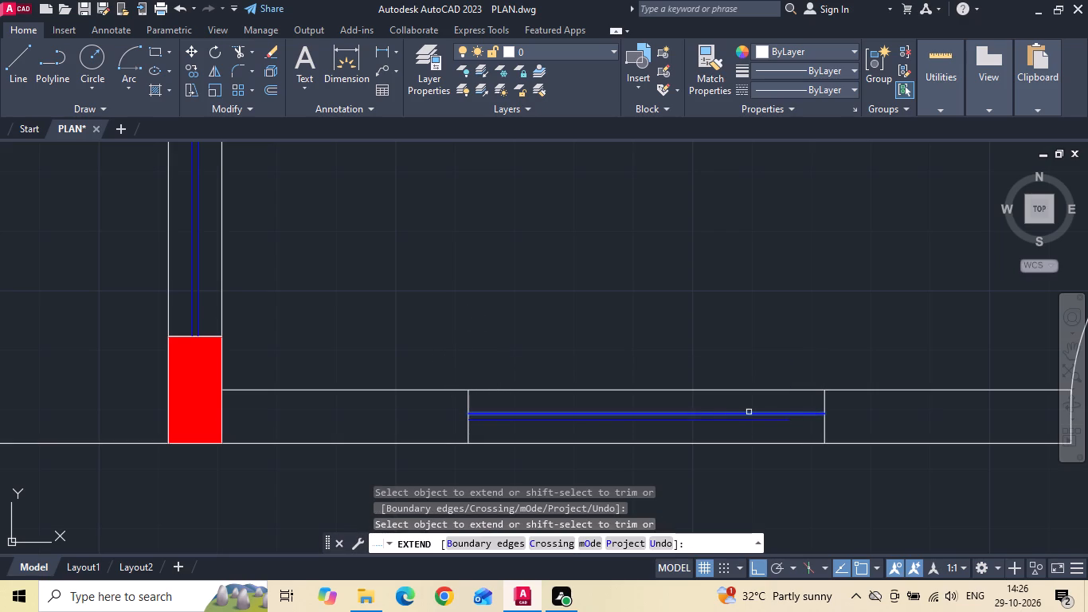
click(752, 412)
click(770, 419)
key(Escape)
scroll(574, 330, down, 2)
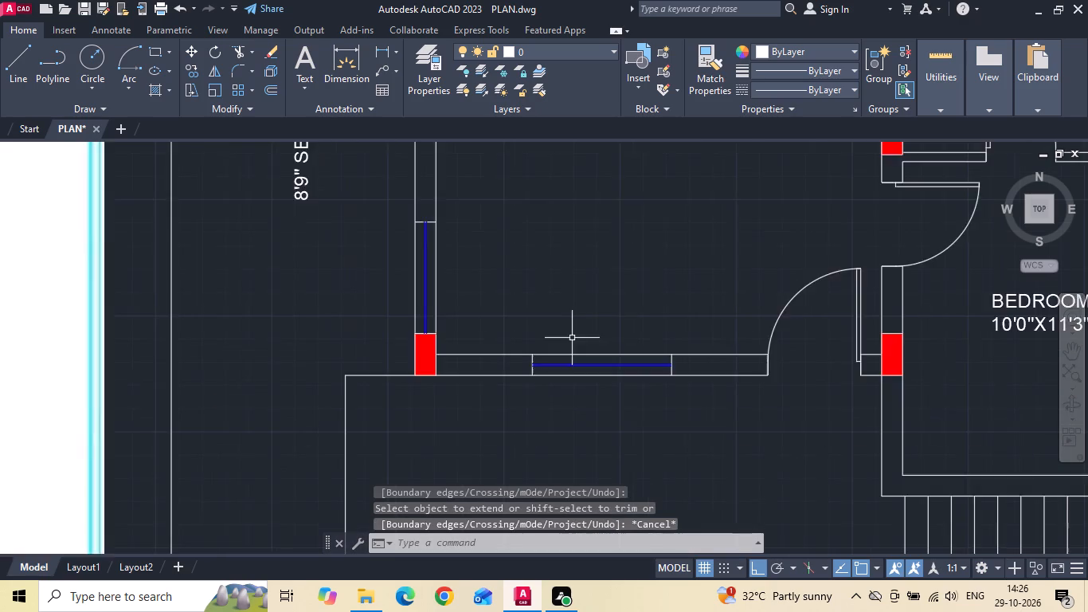
scroll(573, 339, down, 2)
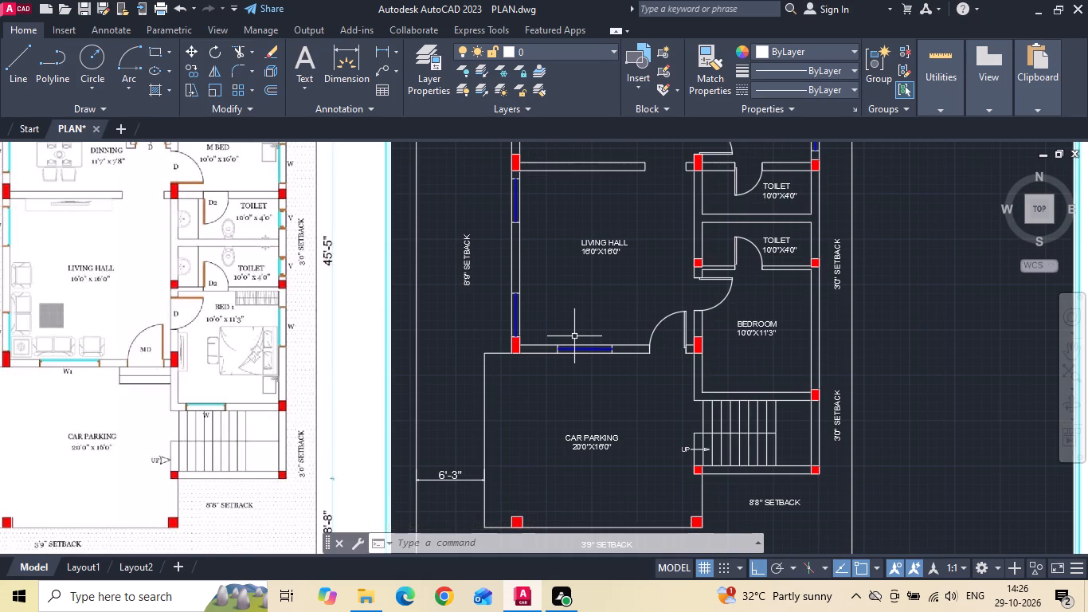
triple_click(574, 336)
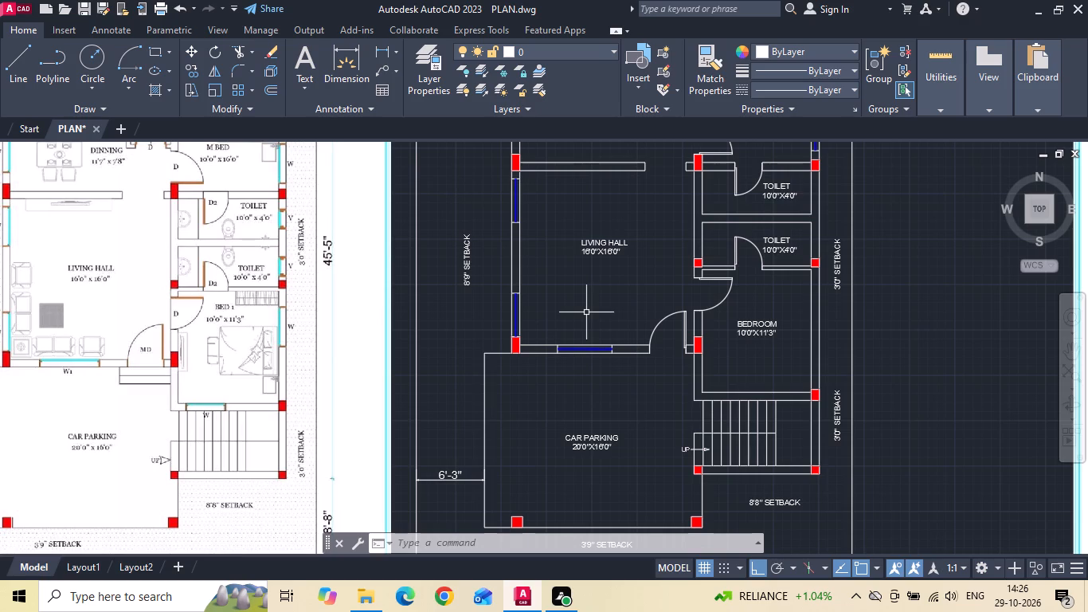
key(Escape)
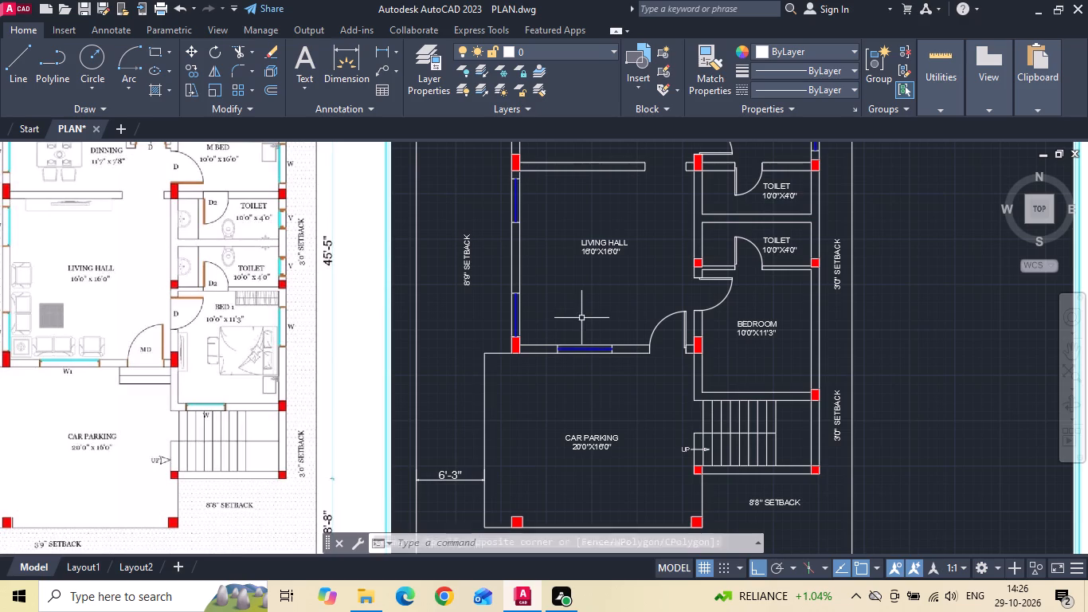
Copy the living hall's front window to the bedroom's bottom wall, starting at the room's inner left corner above the stairs.
drag(538, 342, 546, 347)
click(631, 398)
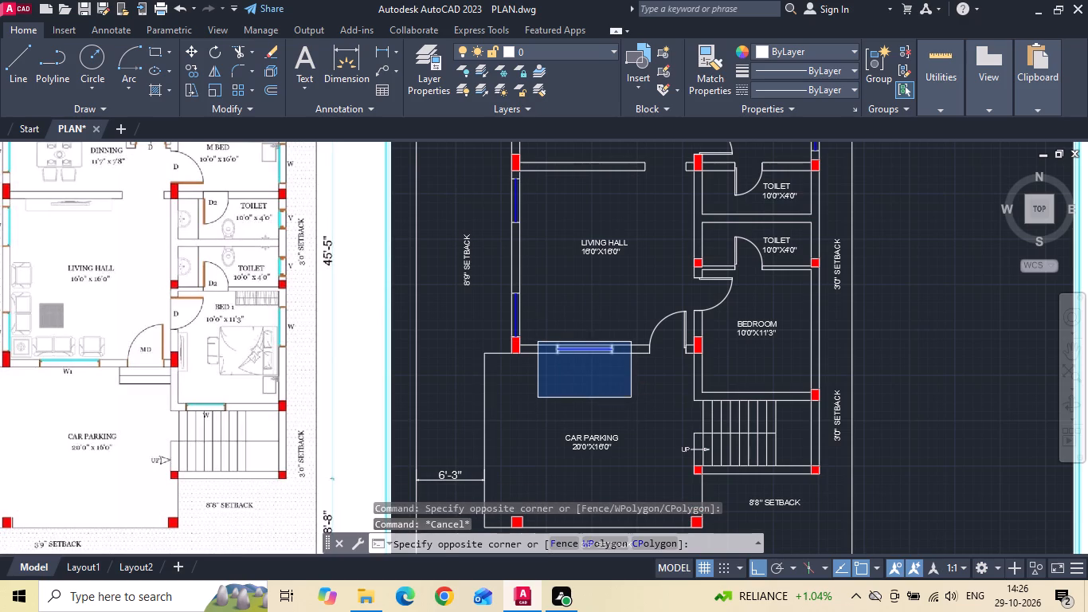
right_click(586, 313)
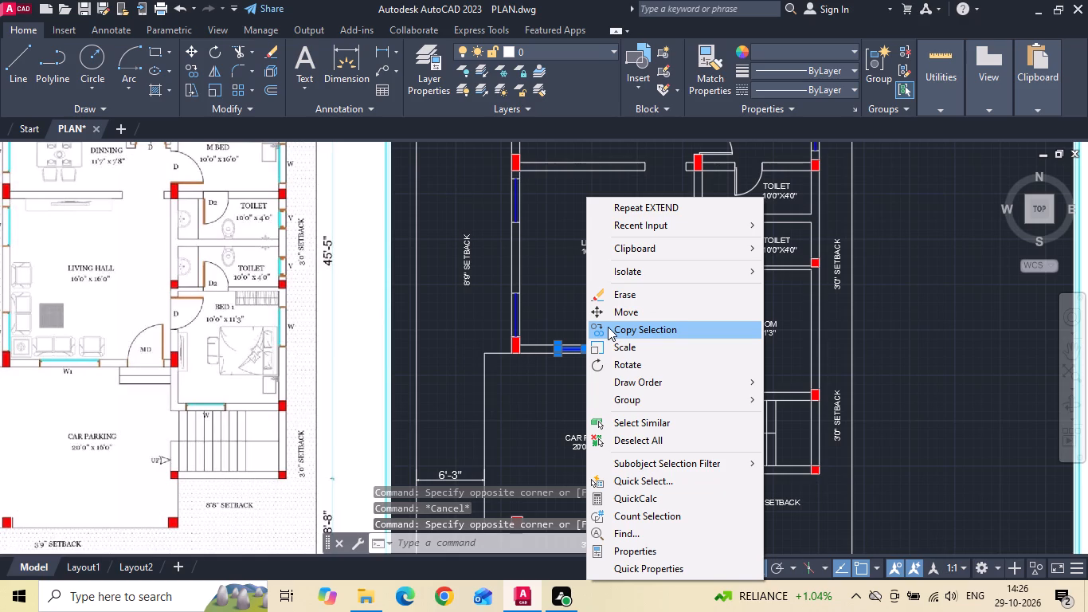
click(608, 327)
scroll(587, 330, up, 2)
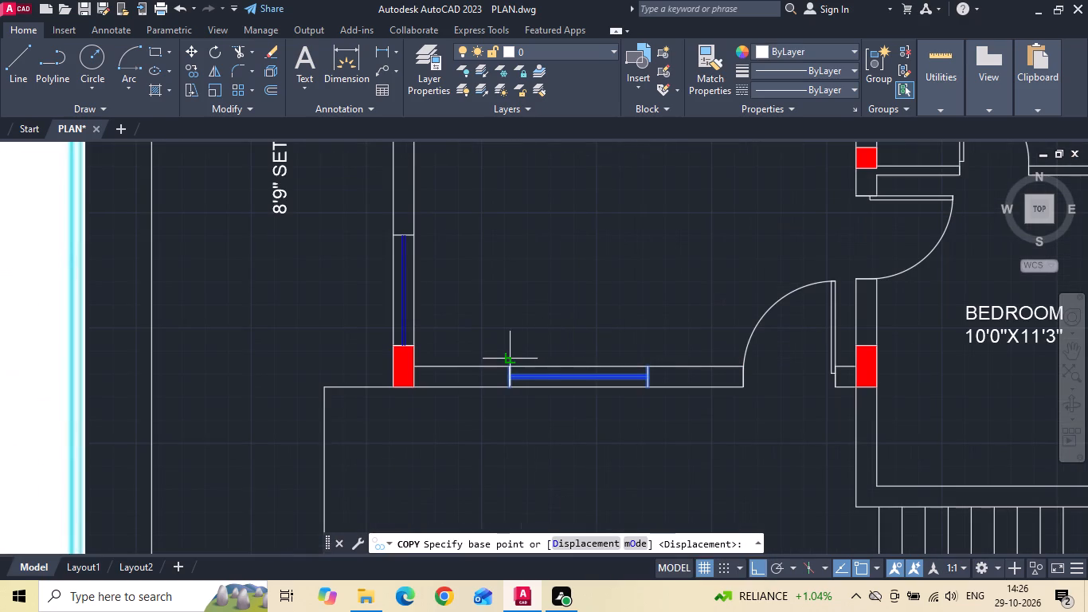
click(508, 365)
scroll(508, 365, down, 2)
scroll(681, 398, up, 2)
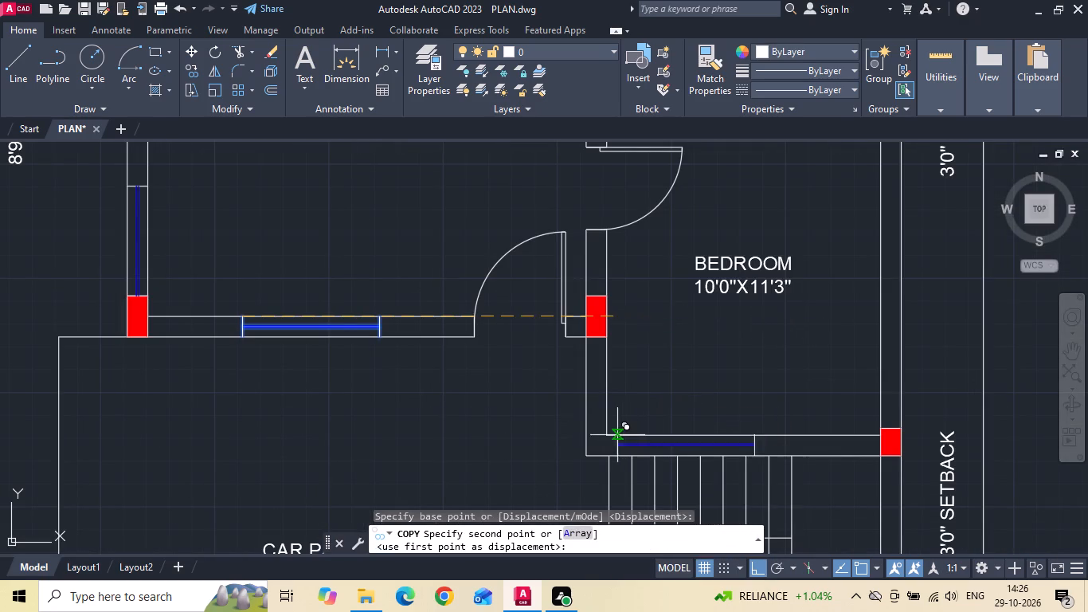
click(605, 432)
scroll(627, 432, up, 1)
key(Escape)
Move the left end line of the bedroom's bottom-wall window 12" to the right.
scroll(628, 414, down, 2)
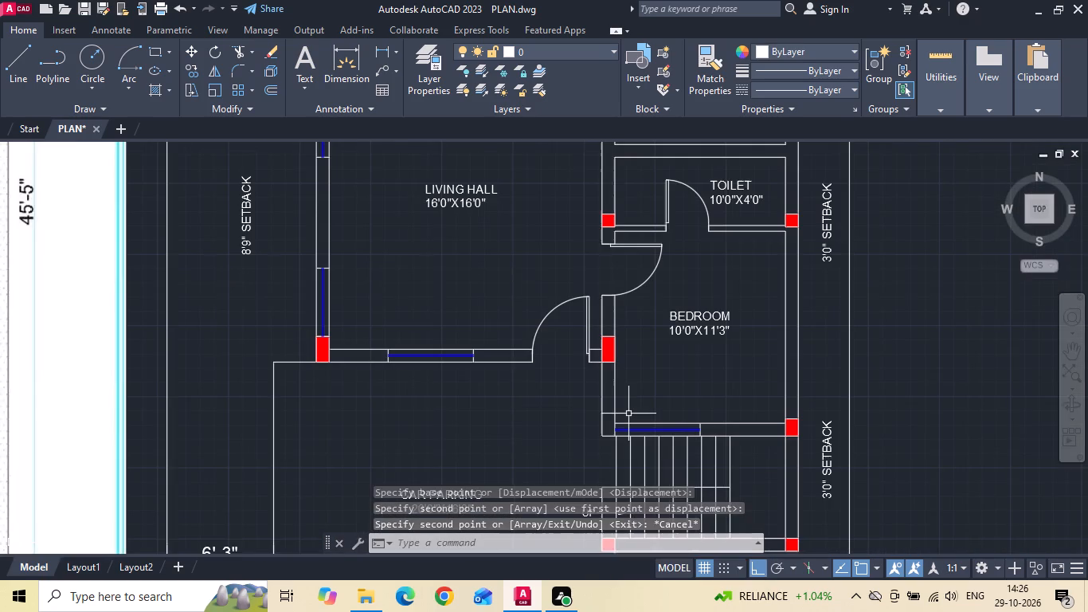
scroll(630, 412, down, 1)
scroll(588, 427, up, 1)
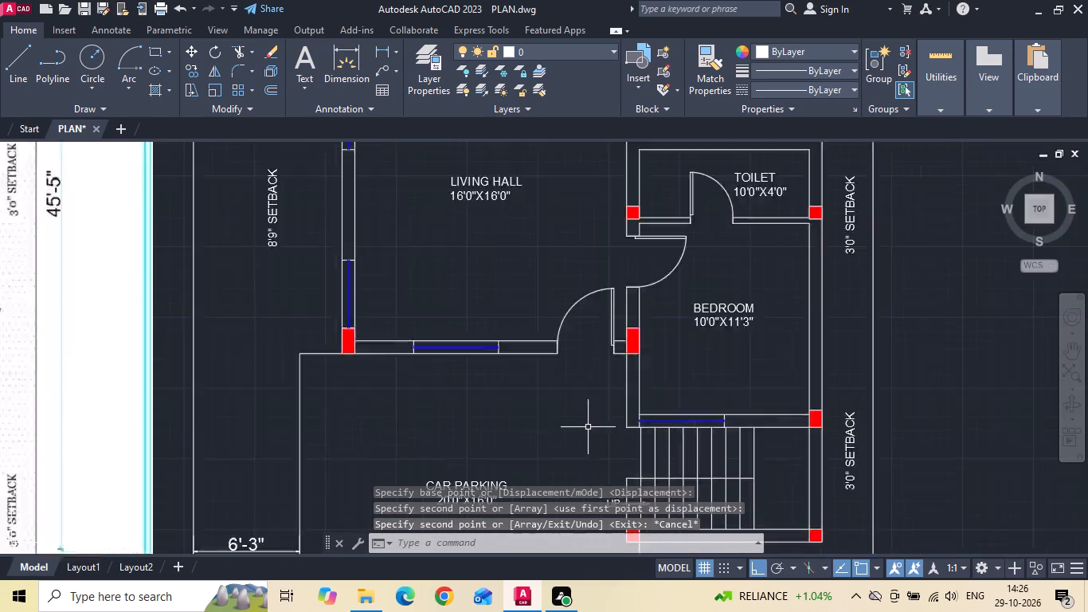
scroll(588, 427, up, 1)
scroll(714, 415, up, 4)
drag(558, 408, 482, 418)
click(393, 415)
right_click(536, 281)
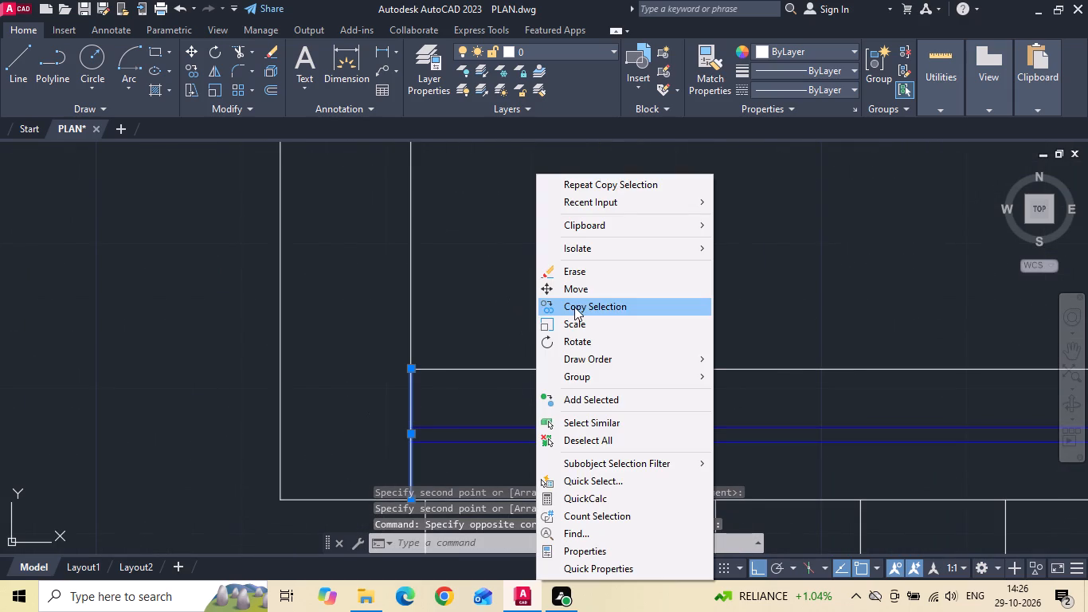
click(575, 294)
drag(642, 283, 677, 286)
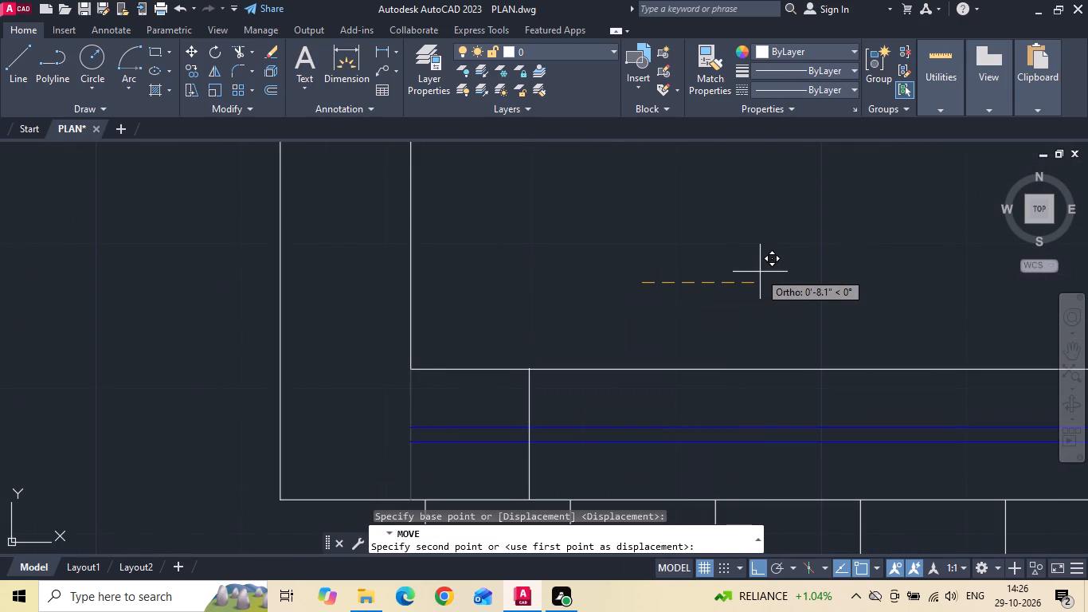
text(12)
key(space)
Trim the glazing lines projecting left of the bedroom window's left end line.
key(t)
key(r)
key(space)
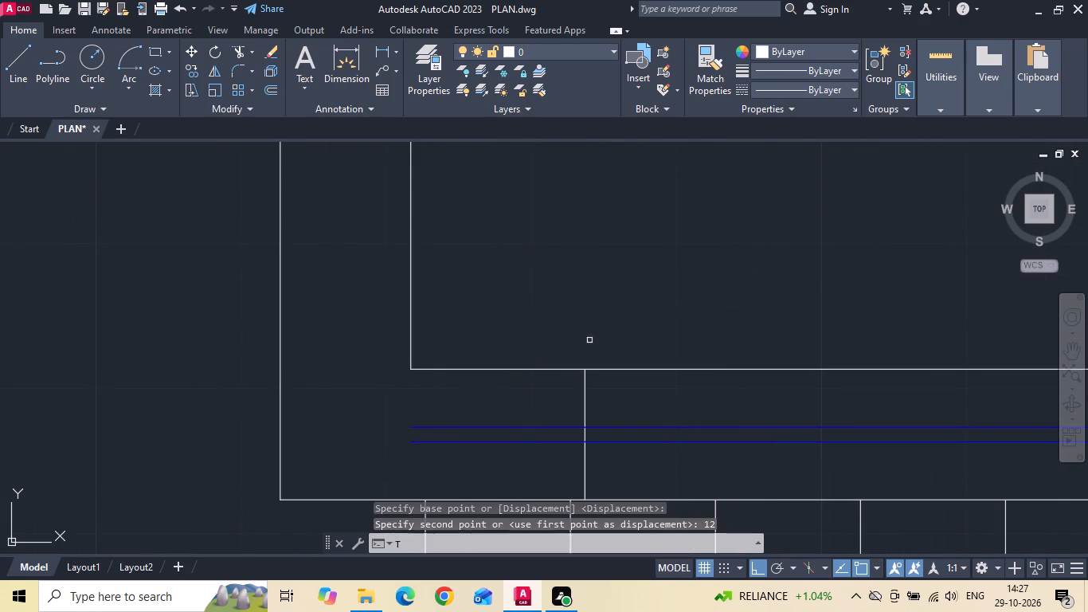
drag(534, 387, 525, 457)
scroll(563, 257, down, 5)
middle_drag(618, 215, 633, 292)
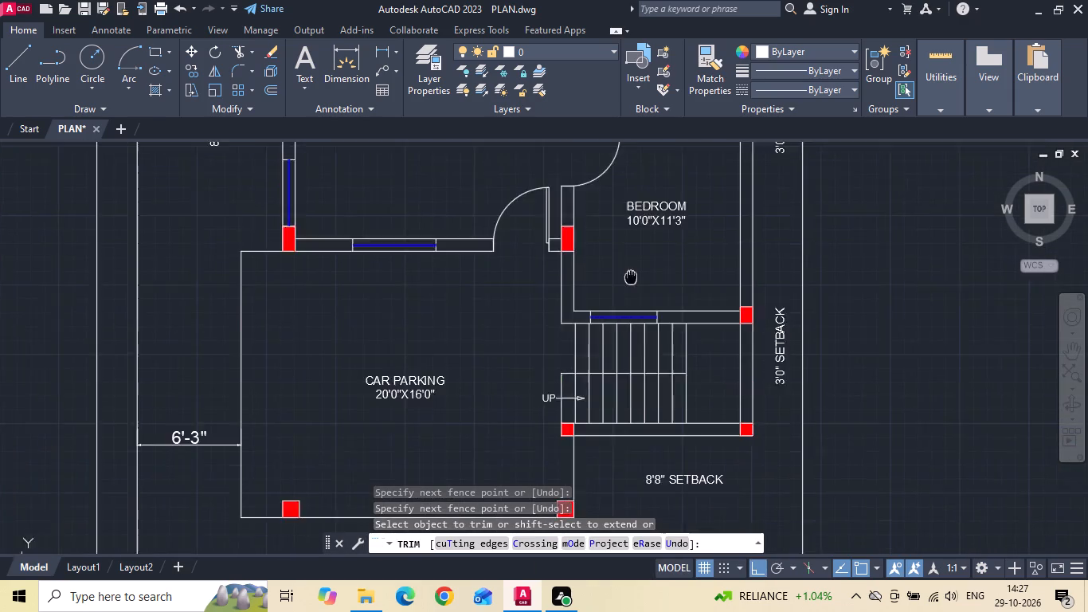
middle_drag(633, 292, 640, 323)
scroll(640, 324, down, 1)
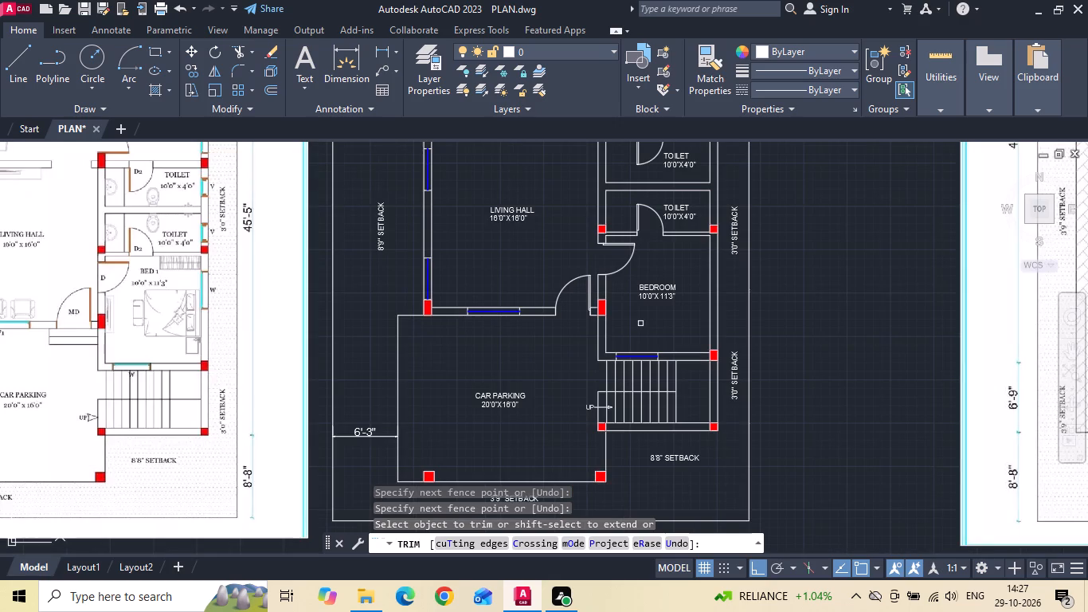
key(Escape)
Copy the upper window in the living hall's left wall.
scroll(643, 327, down, 1)
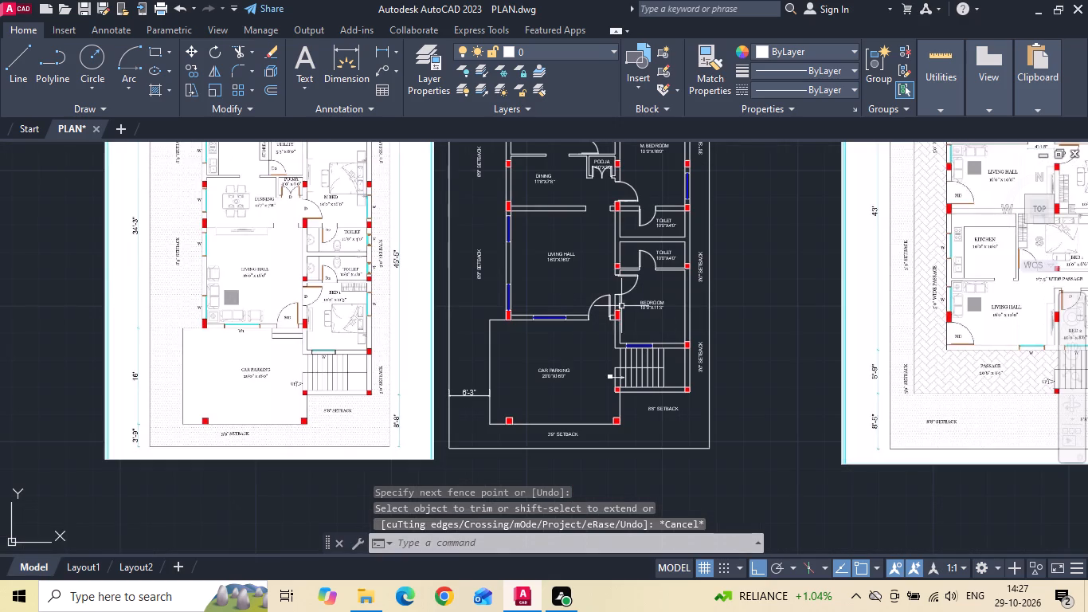
scroll(515, 267, up, 1)
drag(484, 249, 505, 221)
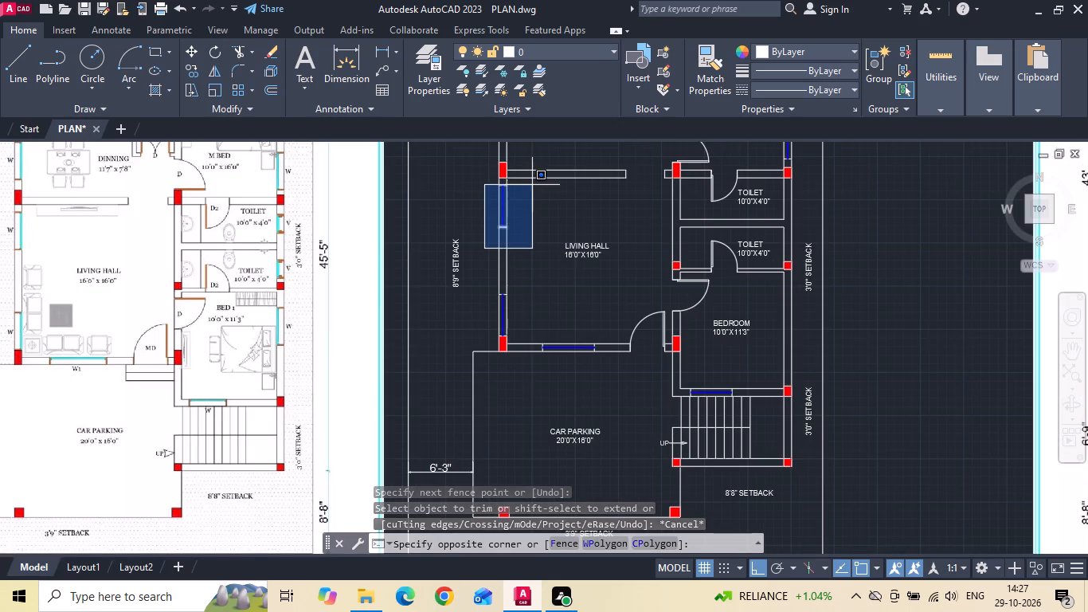
click(532, 182)
right_click(528, 194)
click(585, 322)
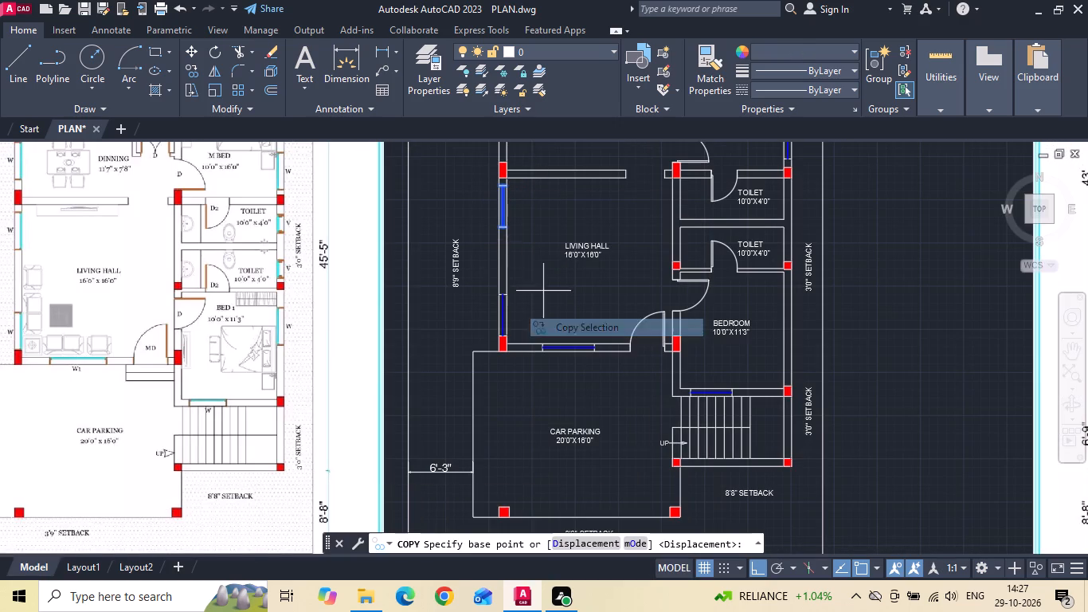
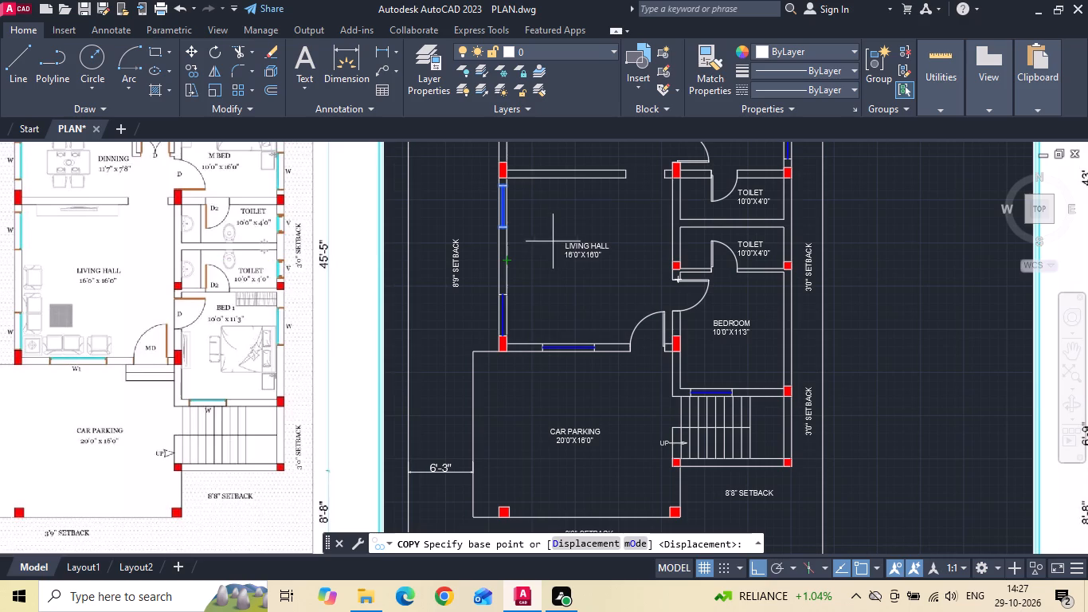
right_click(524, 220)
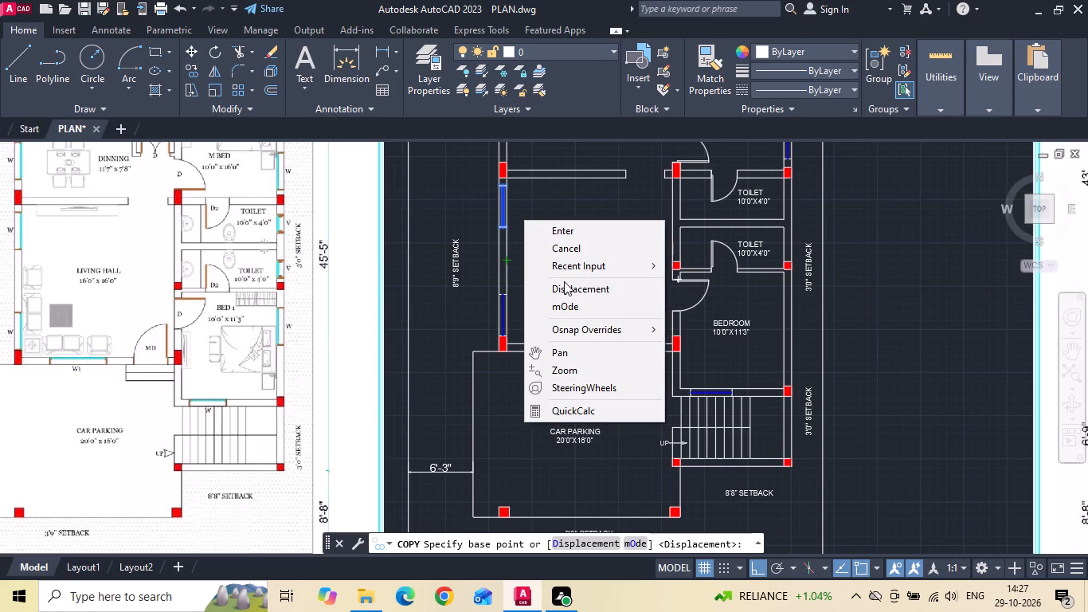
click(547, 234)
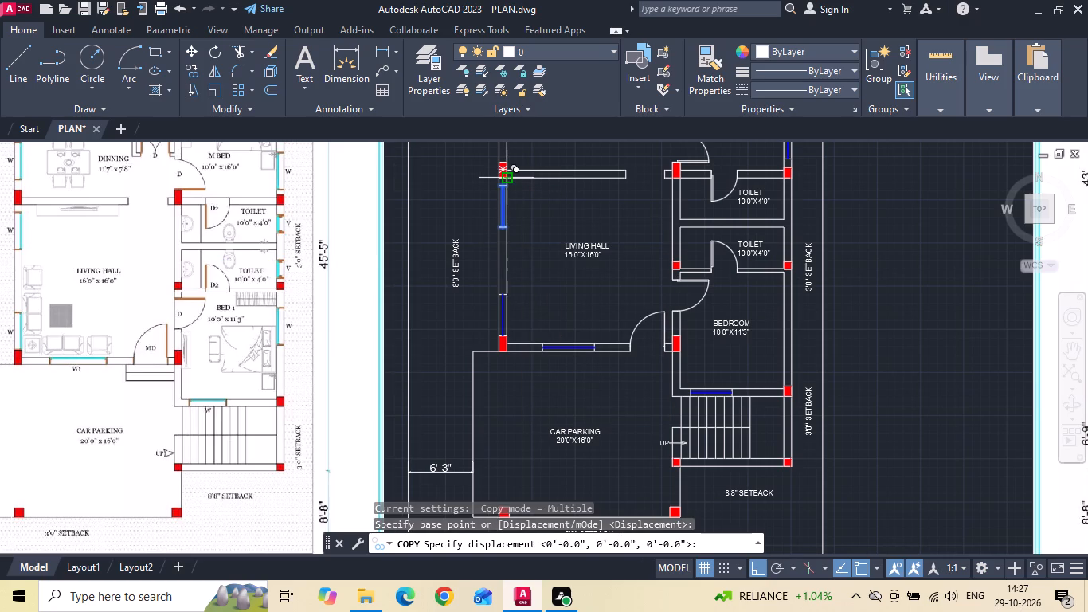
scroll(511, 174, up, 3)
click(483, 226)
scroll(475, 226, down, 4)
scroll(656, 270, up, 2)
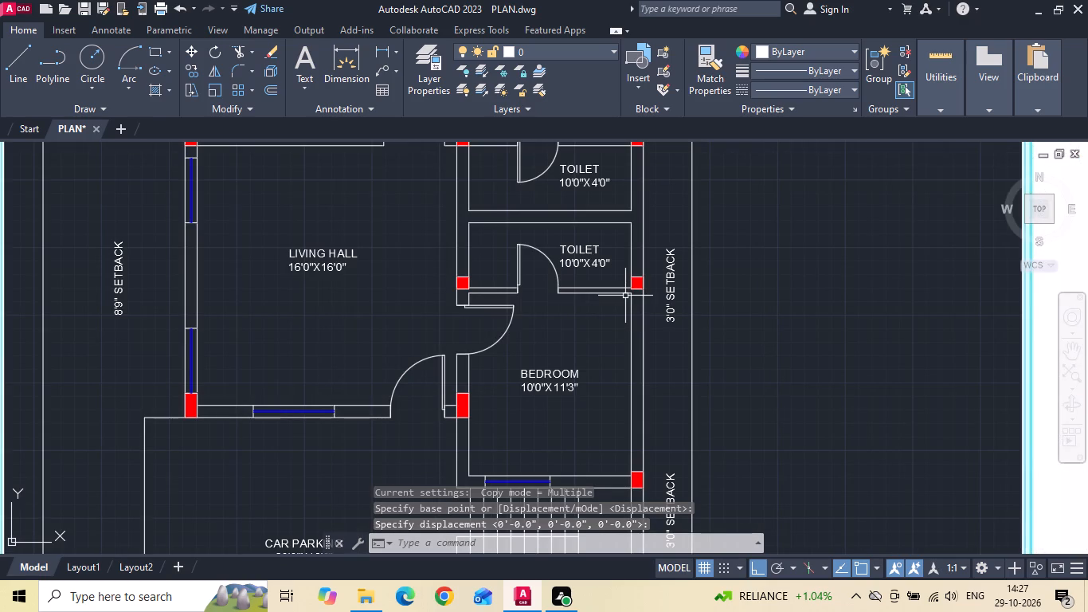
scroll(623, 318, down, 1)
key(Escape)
Copy the living hall's upper left-wall window to the bedroom's inner top-right corner, below the lower toilet.
scroll(327, 224, up, 2)
drag(347, 214, 372, 265)
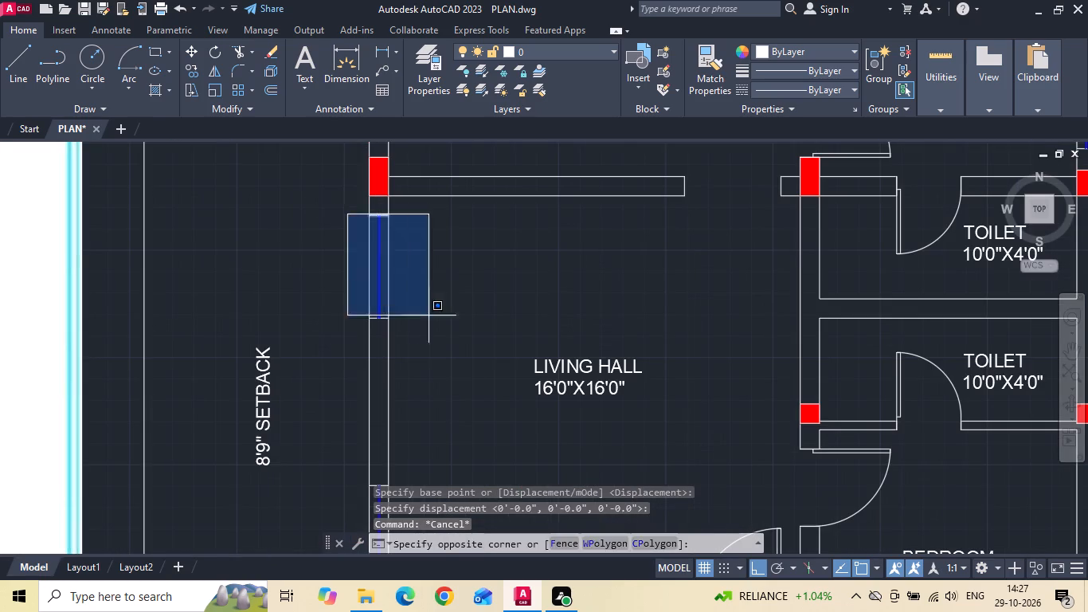
click(449, 330)
right_click(448, 330)
click(476, 326)
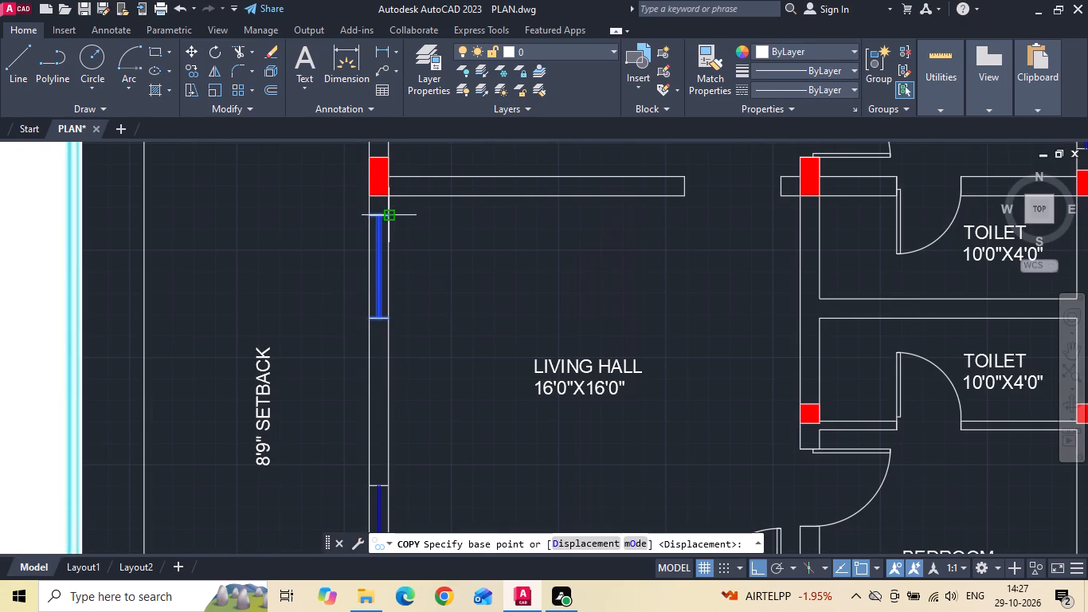
click(393, 214)
scroll(397, 229, down, 2)
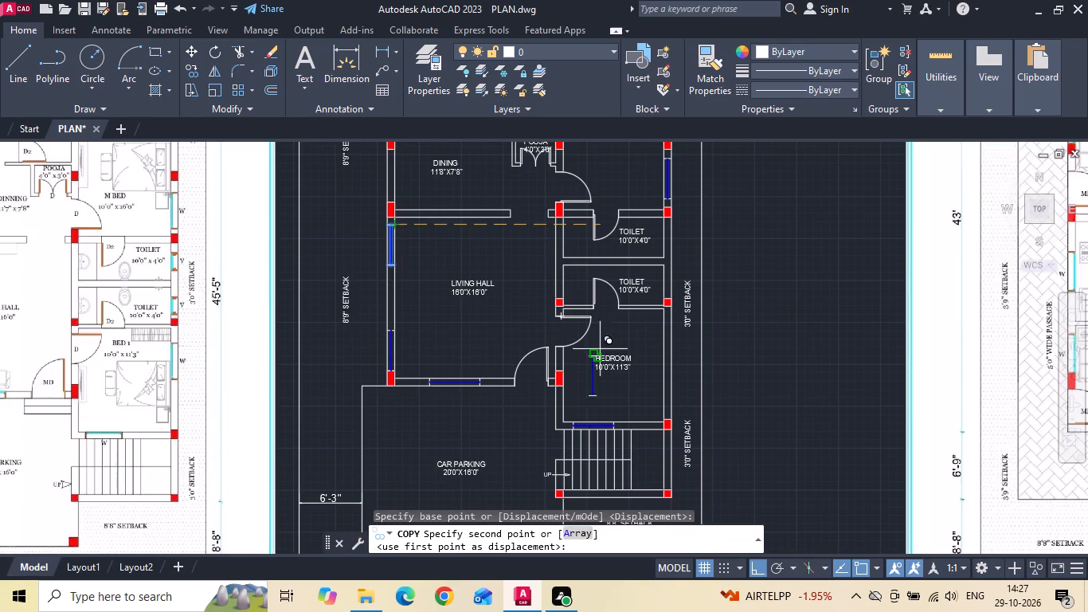
scroll(632, 370, up, 3)
scroll(676, 294, down, 1)
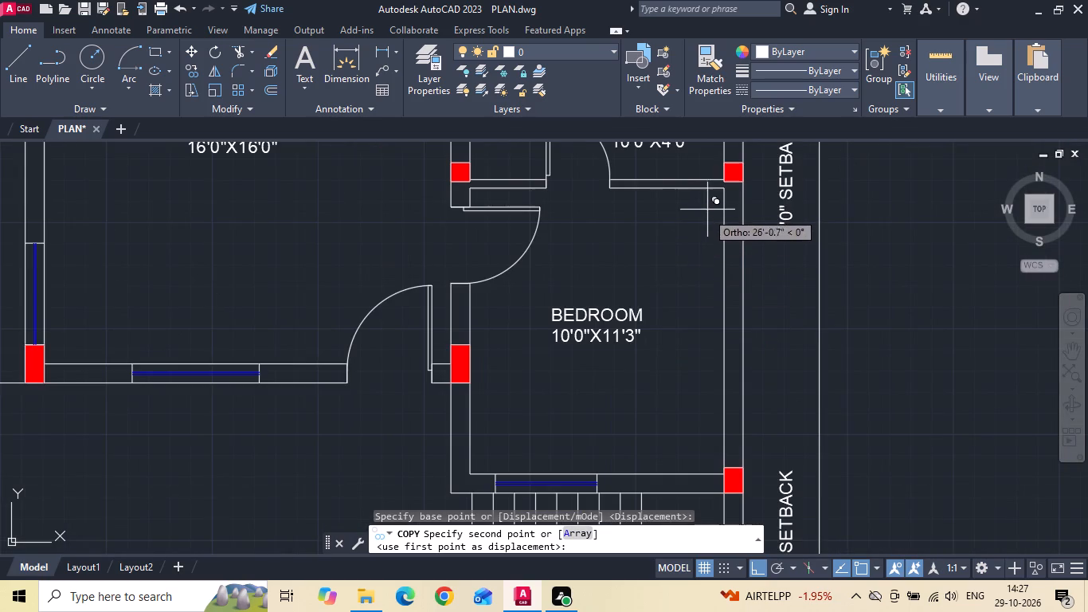
click(725, 186)
middle_drag(709, 215, 680, 245)
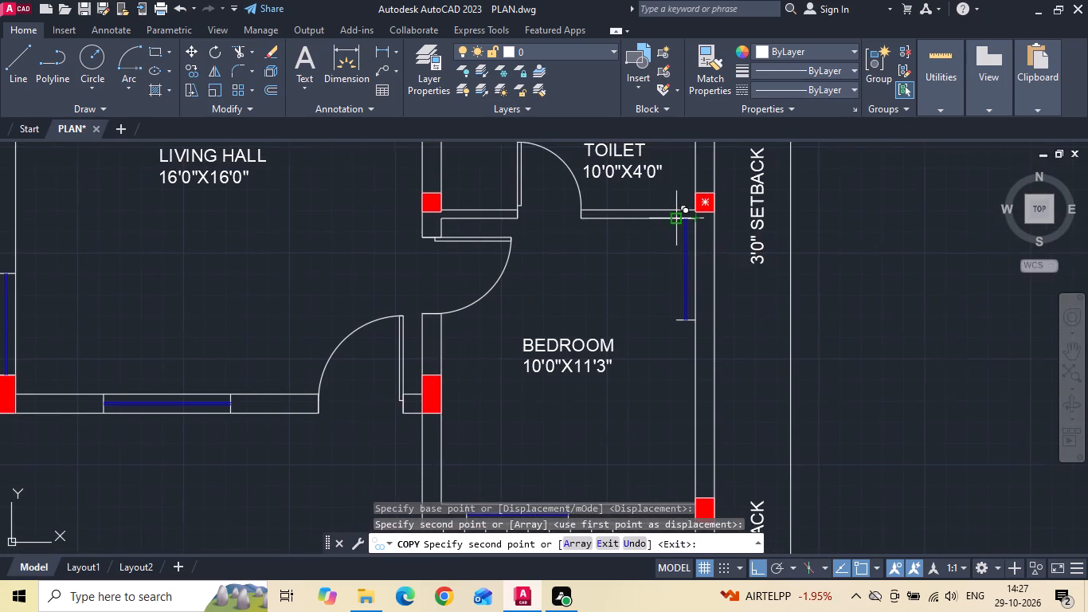
scroll(672, 221, up, 1)
key(Escape)
Move the copied window sideways into the bedroom's right wall, with its inner end at the room's top-right corner.
drag(657, 208, 665, 223)
click(719, 404)
right_click(593, 338)
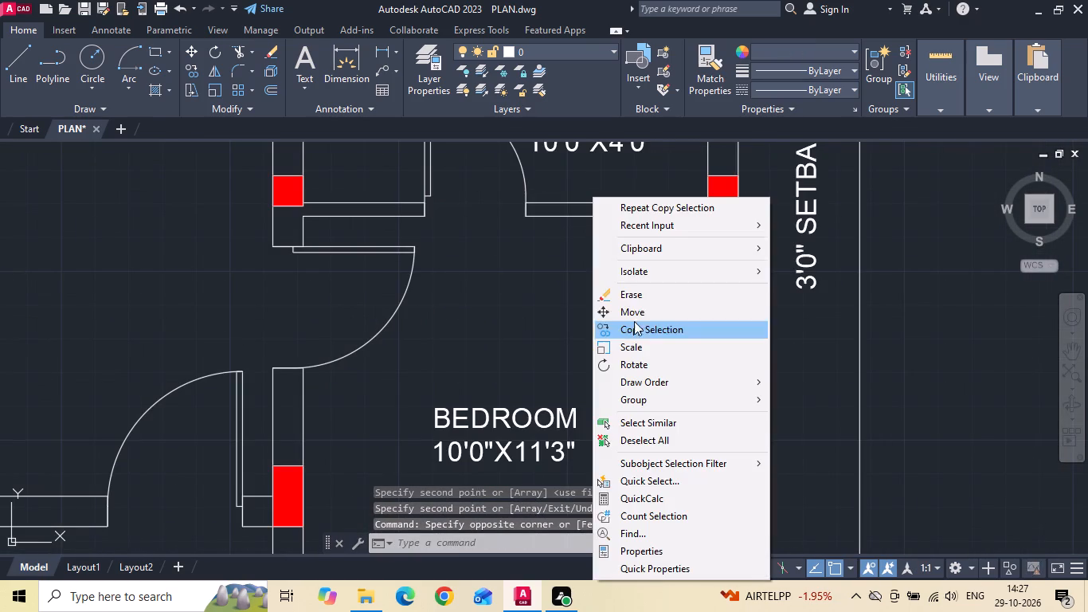
click(640, 312)
scroll(670, 214, up, 2)
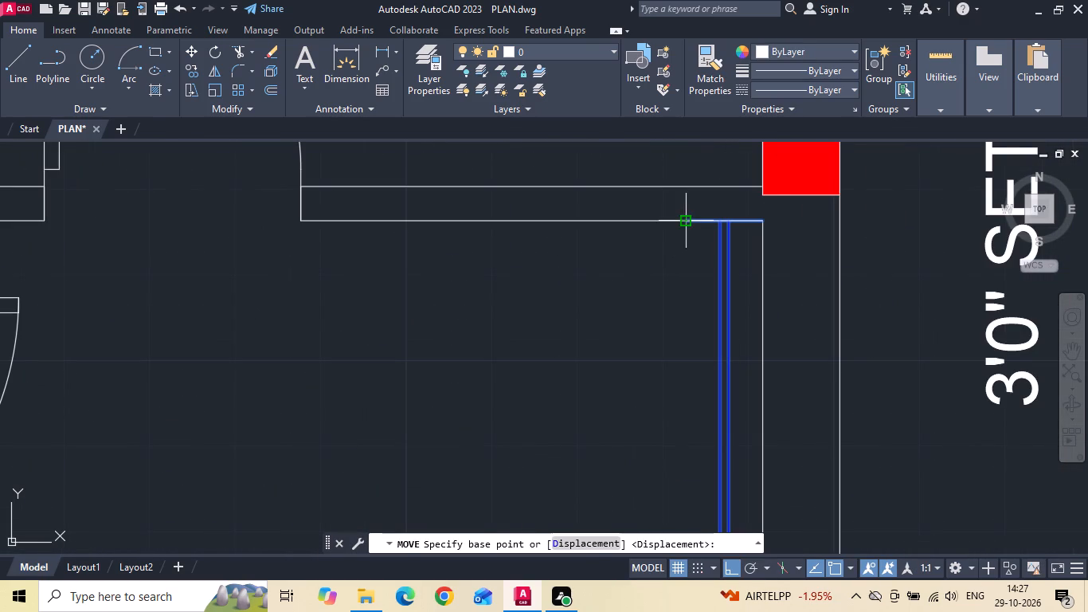
click(684, 219)
click(761, 218)
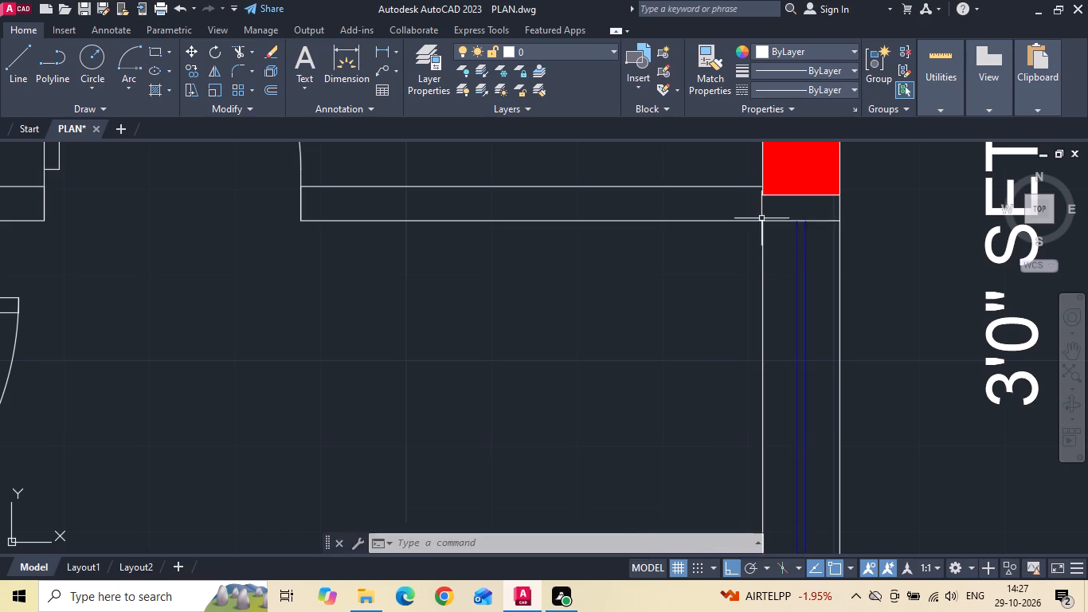
Move the bedroom's right-wall window down by 1'6".
scroll(730, 212, down, 1)
drag(729, 212, 729, 221)
click(837, 508)
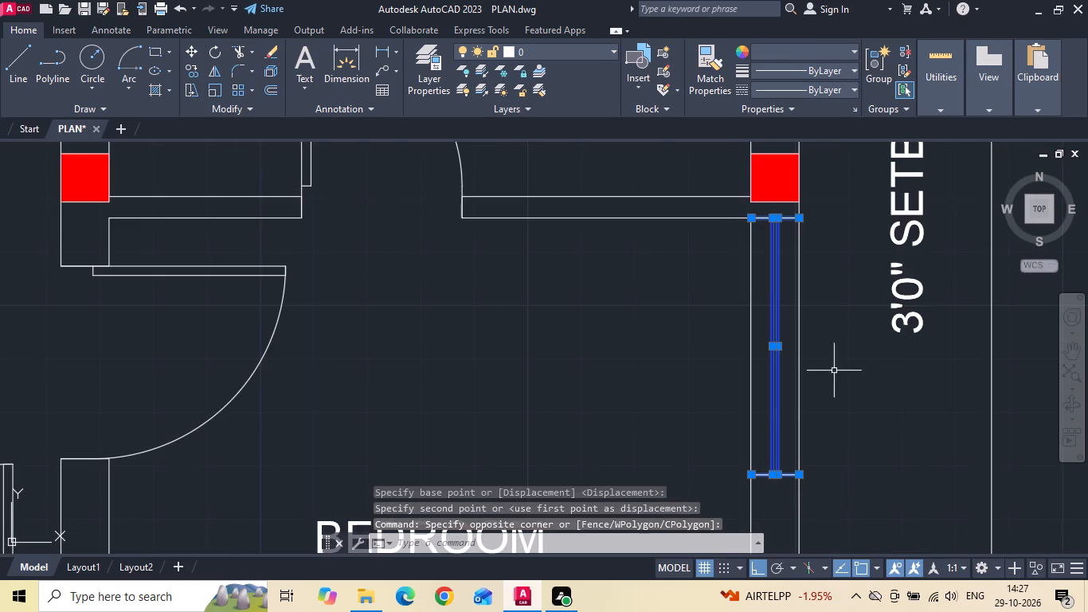
right_click(834, 371)
click(873, 317)
drag(508, 379, 511, 402)
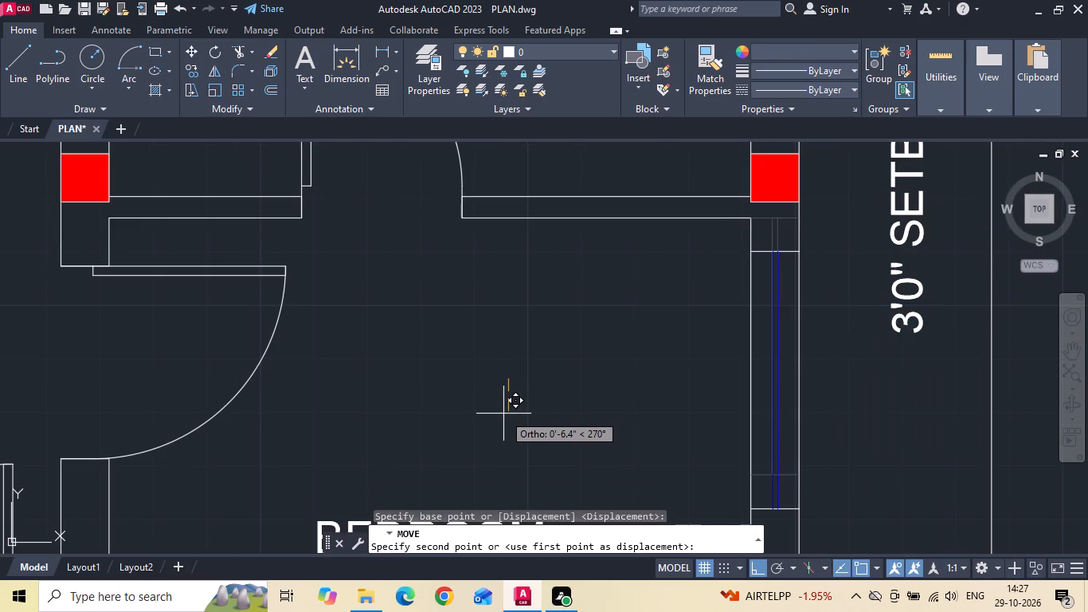
text(1'6)
key(Return)
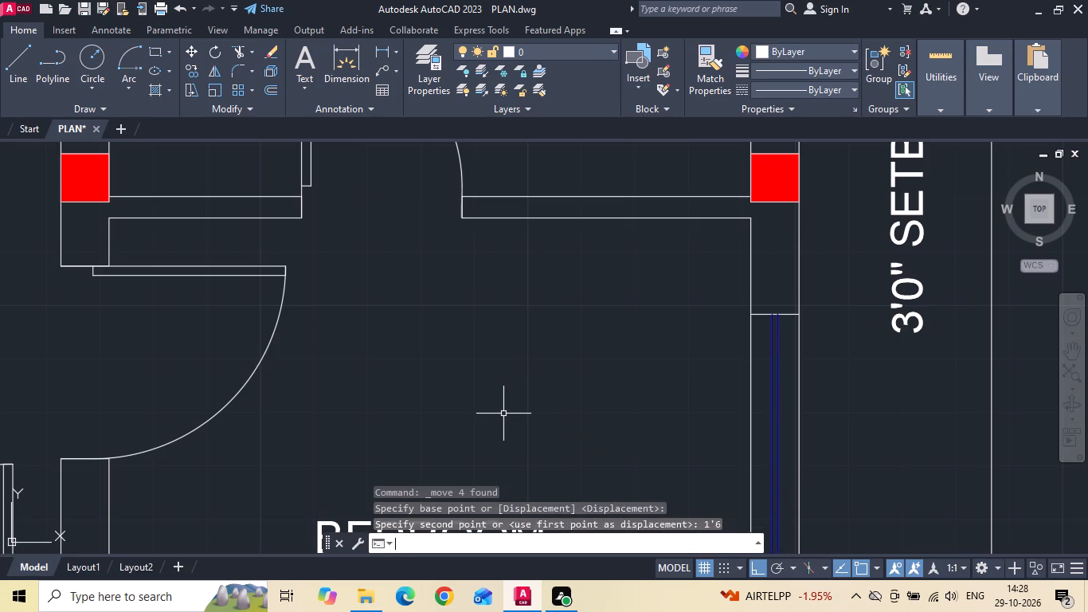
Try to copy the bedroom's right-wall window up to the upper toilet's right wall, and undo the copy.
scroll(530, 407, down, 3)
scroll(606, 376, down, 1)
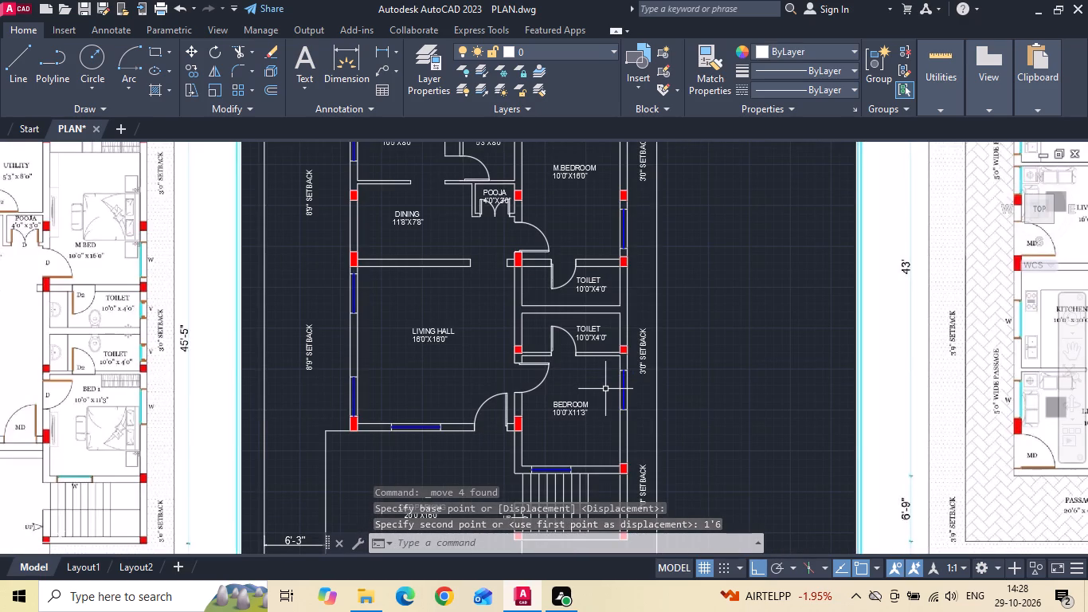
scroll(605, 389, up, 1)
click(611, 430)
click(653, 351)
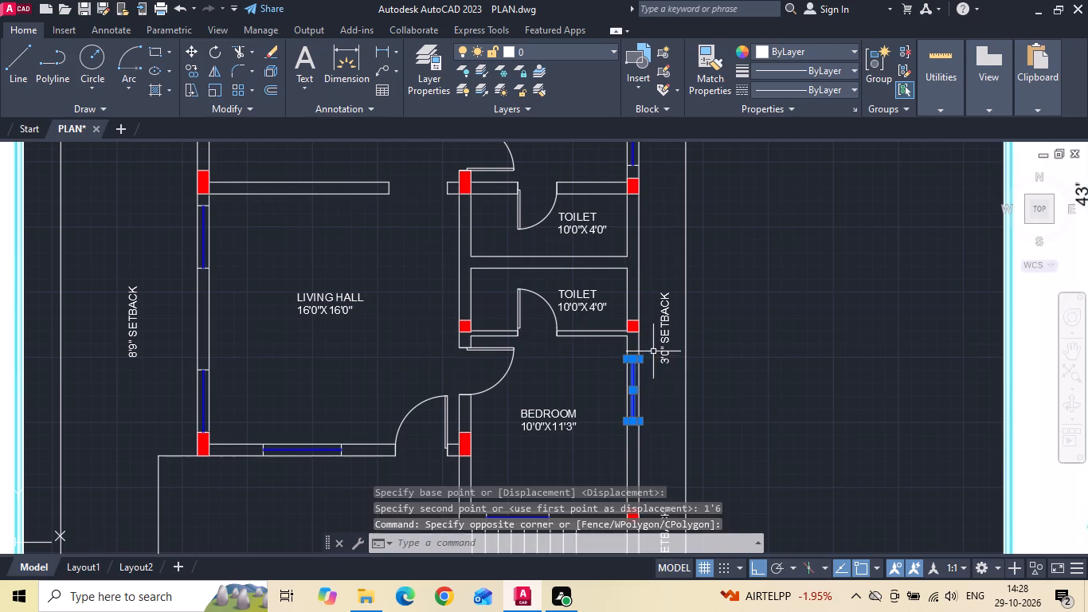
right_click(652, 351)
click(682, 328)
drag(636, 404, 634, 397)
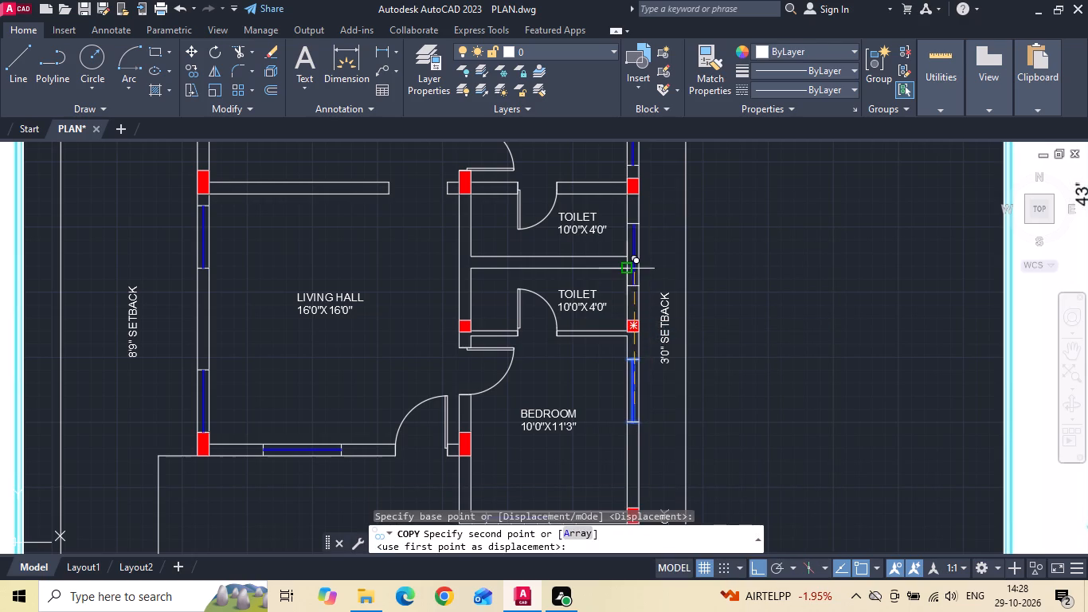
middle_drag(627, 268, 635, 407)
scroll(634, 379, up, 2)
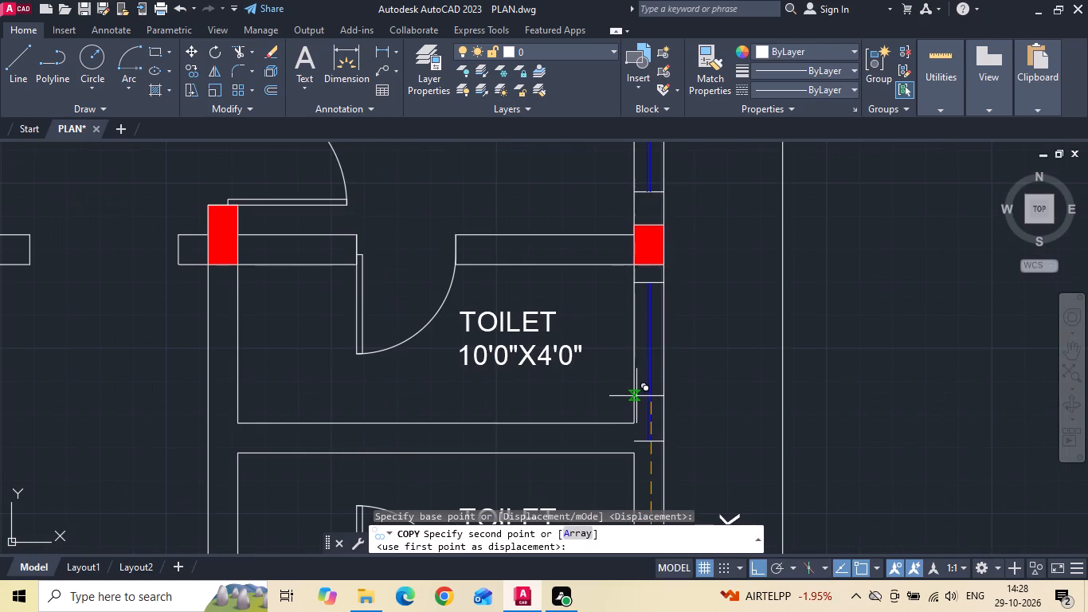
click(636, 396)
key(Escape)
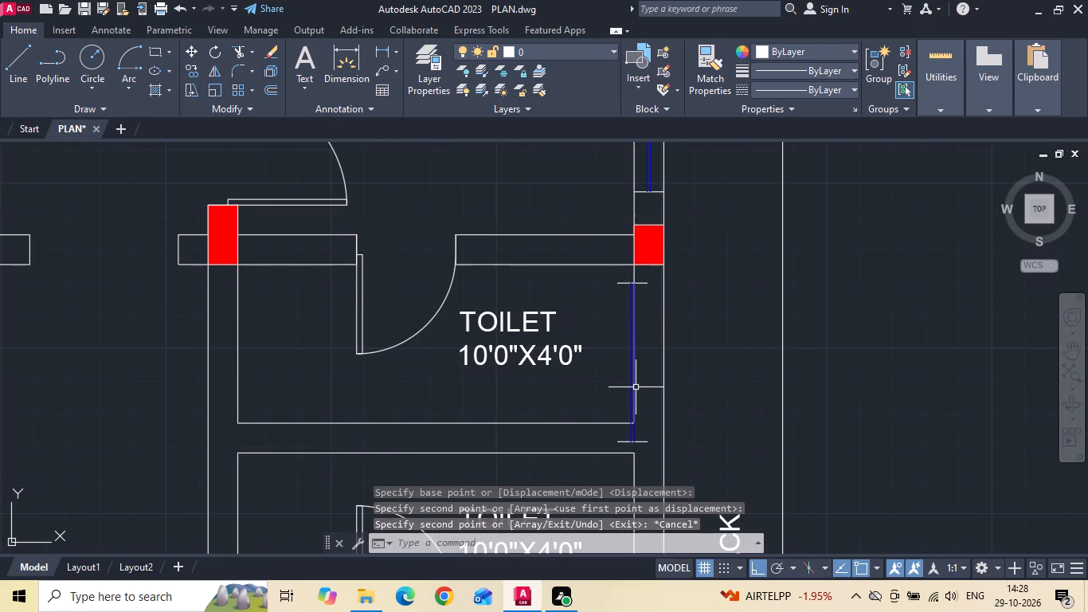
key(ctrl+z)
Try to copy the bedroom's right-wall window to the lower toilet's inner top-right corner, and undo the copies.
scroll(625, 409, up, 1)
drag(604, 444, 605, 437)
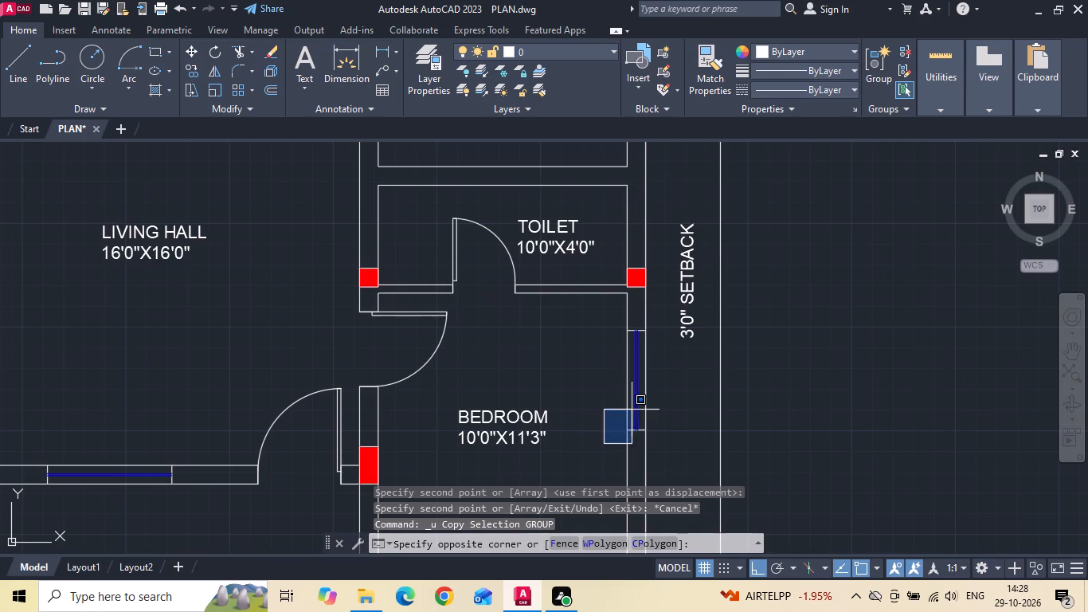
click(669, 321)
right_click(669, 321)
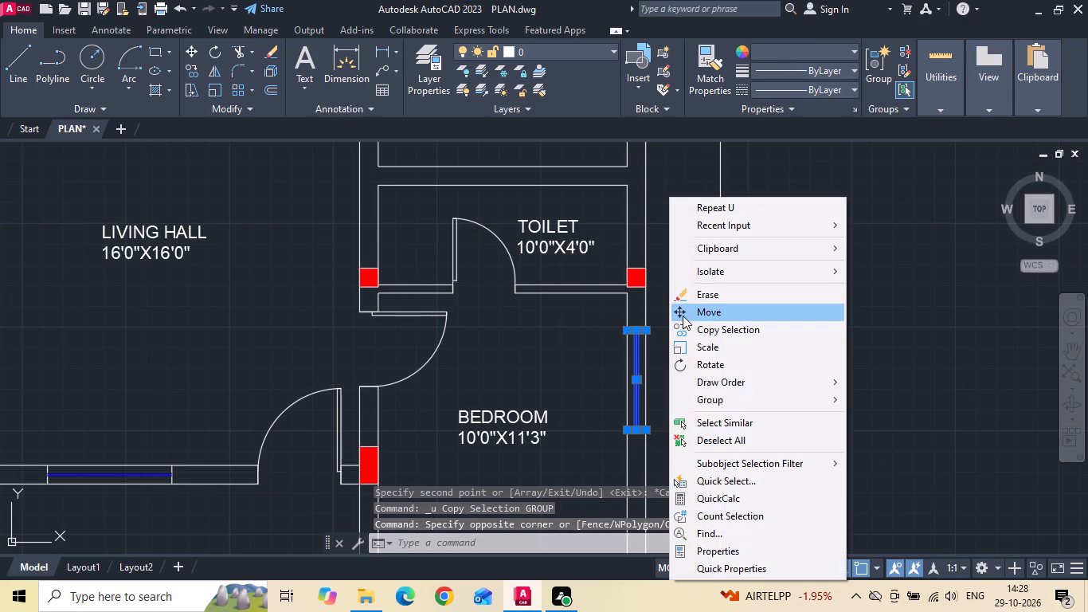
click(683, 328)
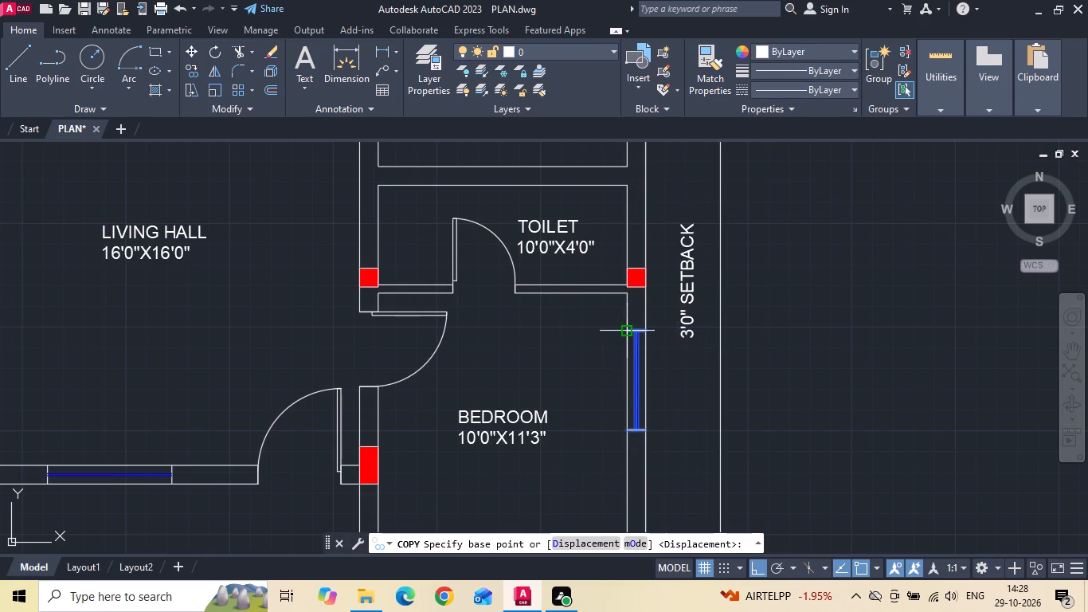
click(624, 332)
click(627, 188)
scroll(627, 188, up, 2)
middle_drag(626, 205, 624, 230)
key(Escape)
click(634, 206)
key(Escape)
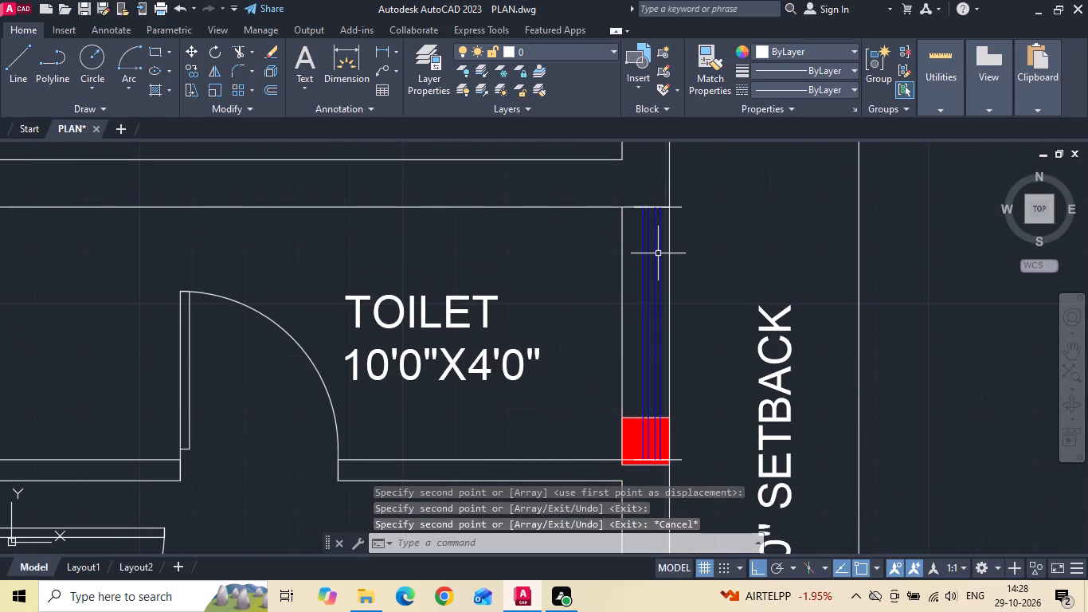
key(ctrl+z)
Copy the bedroom's right-wall window into the lower toilet's right wall, starting at the toilet's inner top-right corner.
drag(608, 327, 624, 362)
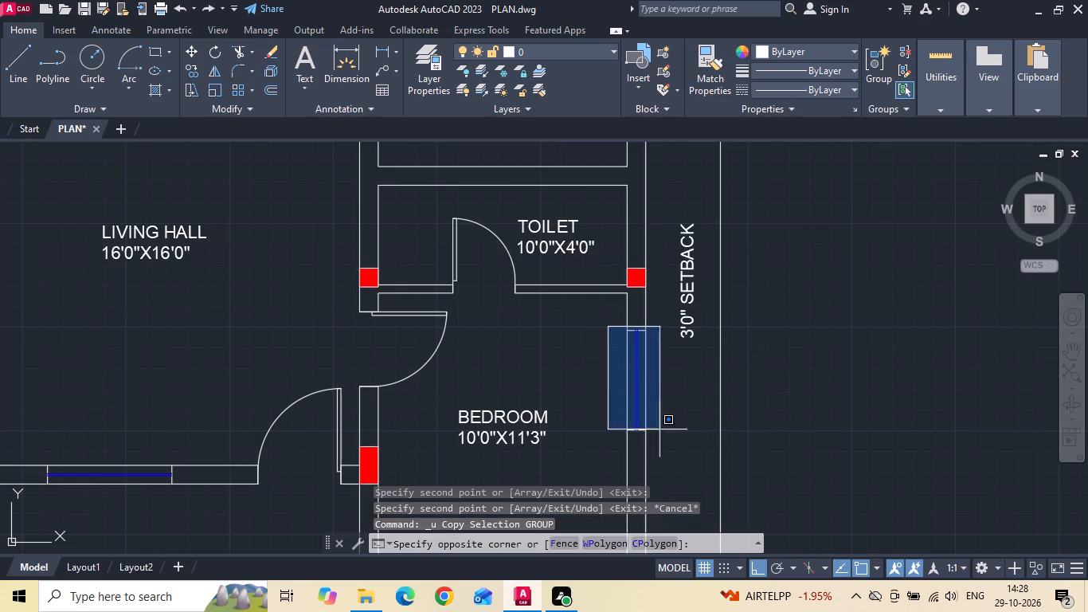
drag(671, 455, 668, 445)
right_click(655, 233)
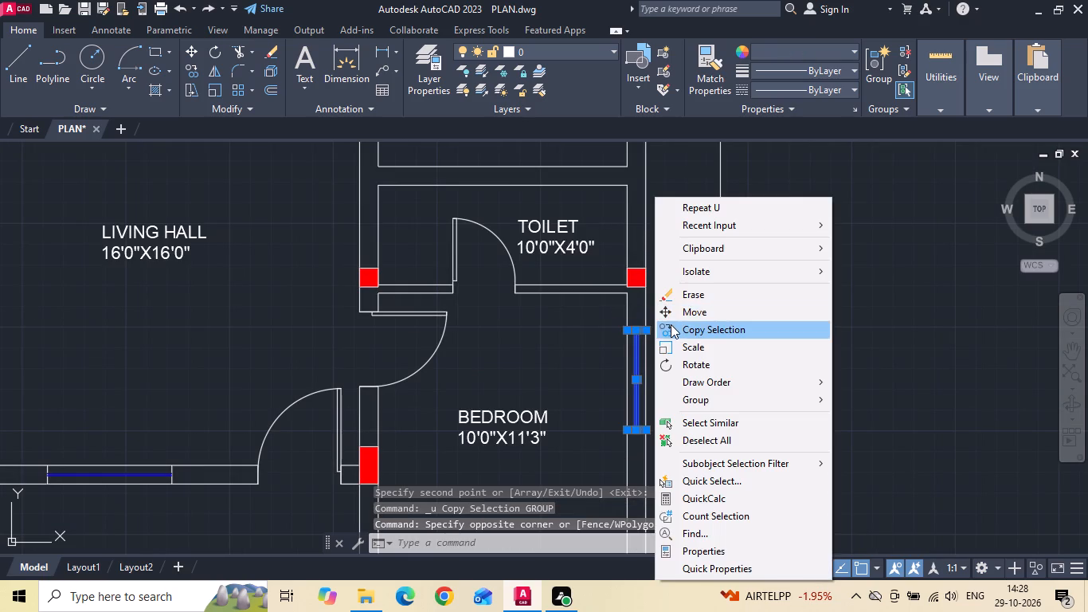
click(671, 324)
click(627, 331)
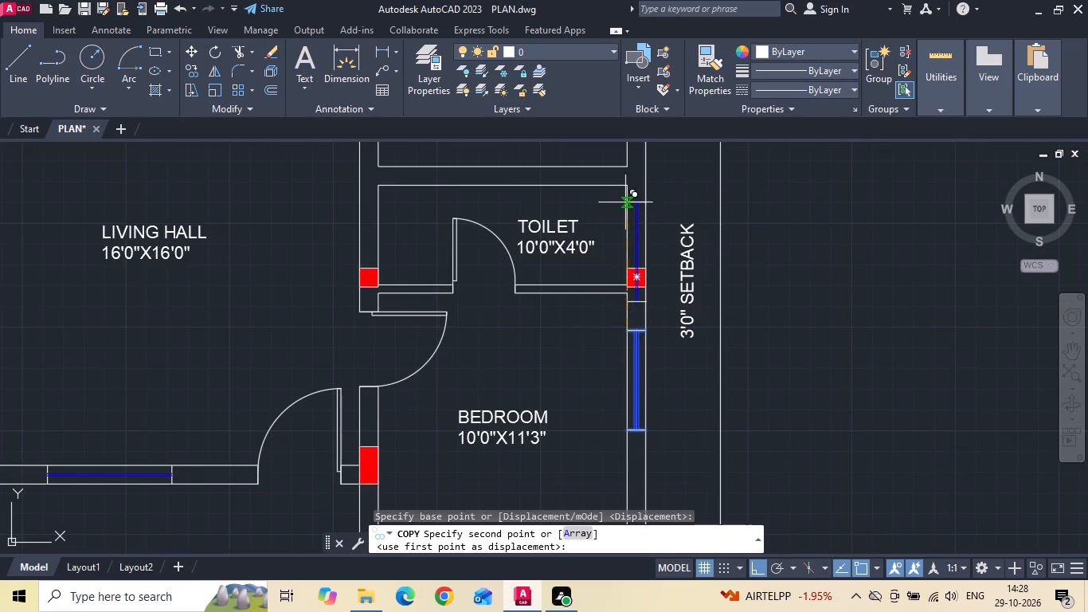
click(626, 189)
middle_drag(626, 192, 626, 217)
key(Escape)
Move the top end line of the lower toilet's window down by 12".
scroll(632, 214, up, 3)
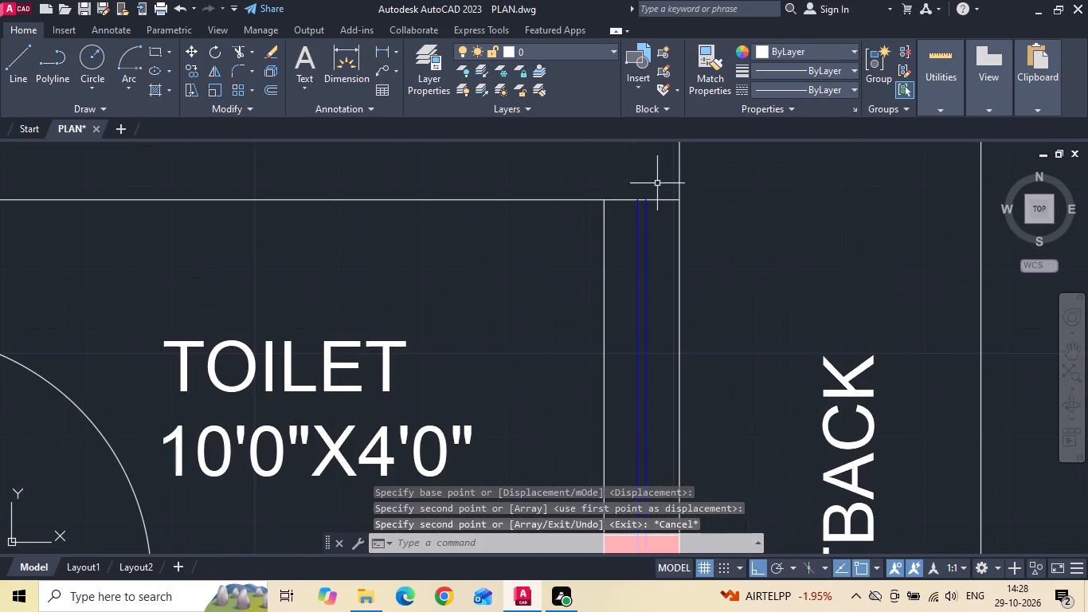
click(664, 198)
right_click(664, 198)
click(705, 289)
drag(773, 265, 738, 327)
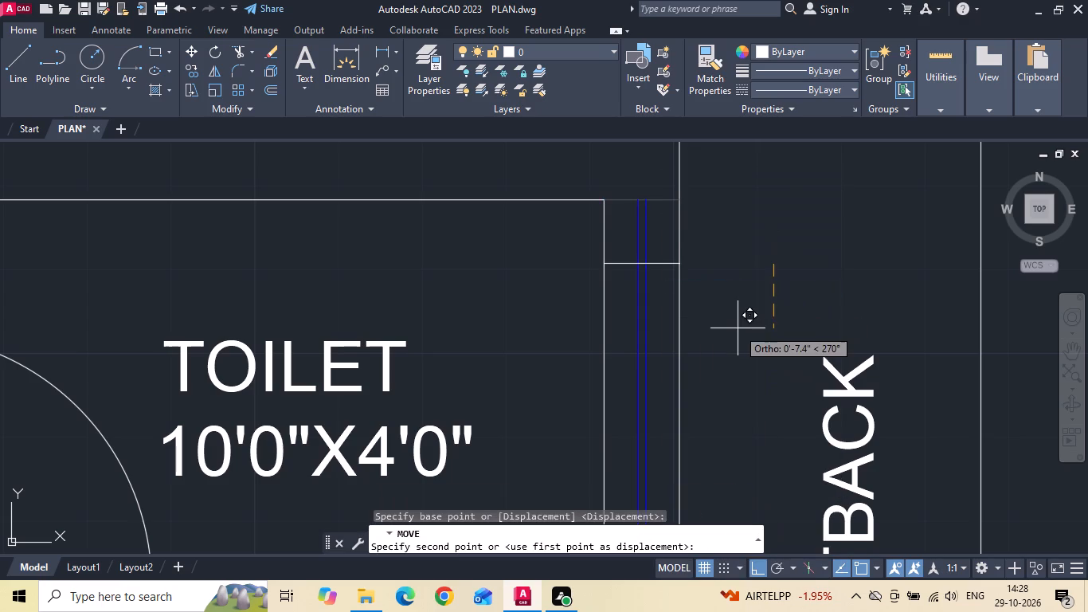
text(12)
key(space)
Move the bottom end line of the lower toilet's window up by 12", clear of the red column.
scroll(573, 253, down, 1)
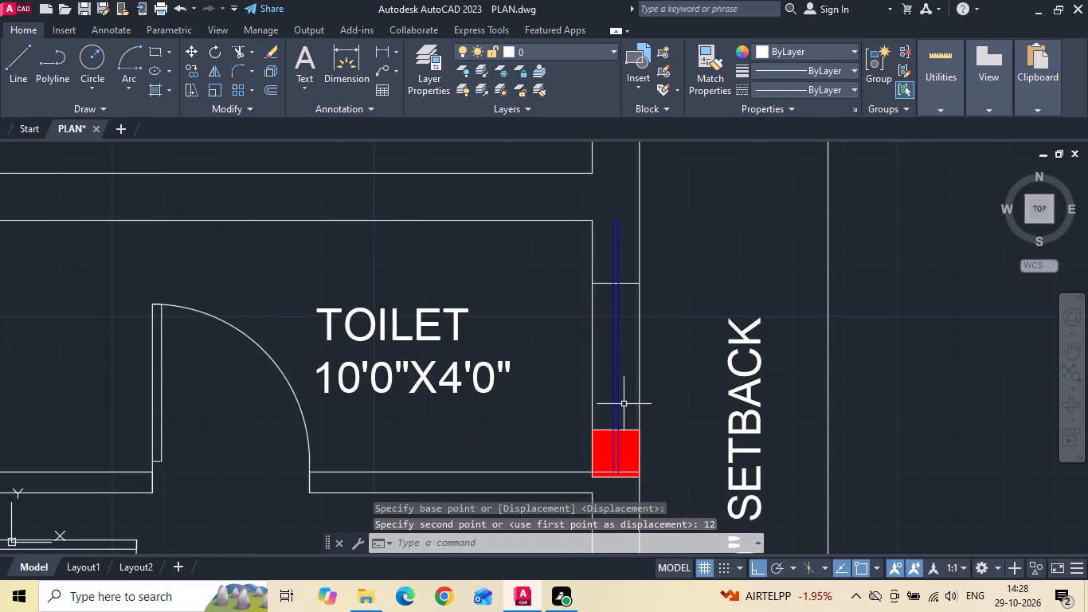
middle_drag(615, 368, 608, 328)
scroll(601, 445, up, 1)
click(595, 424)
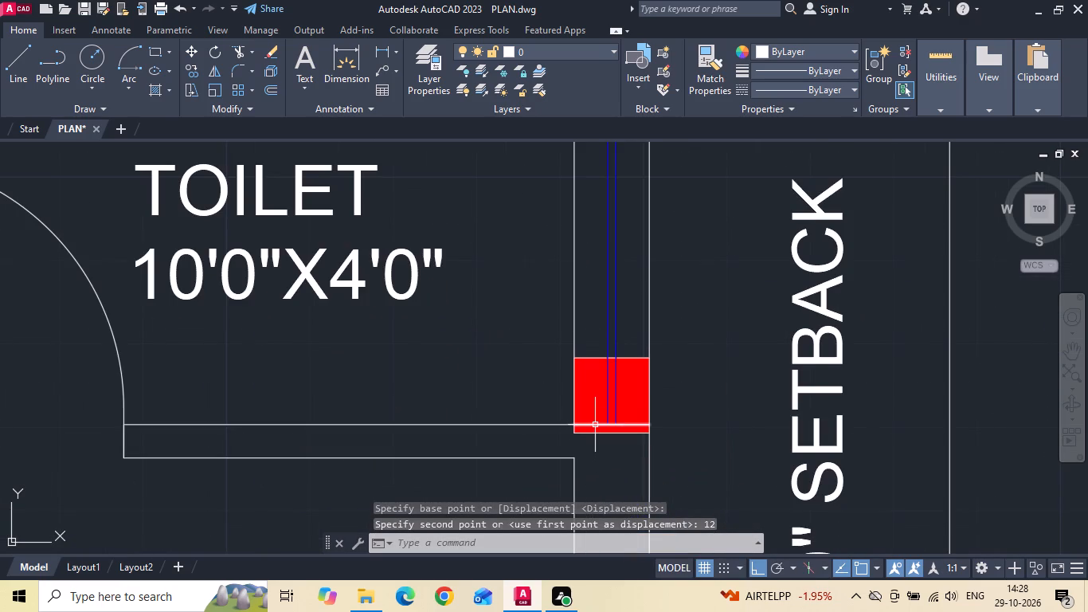
right_click(480, 369)
click(539, 286)
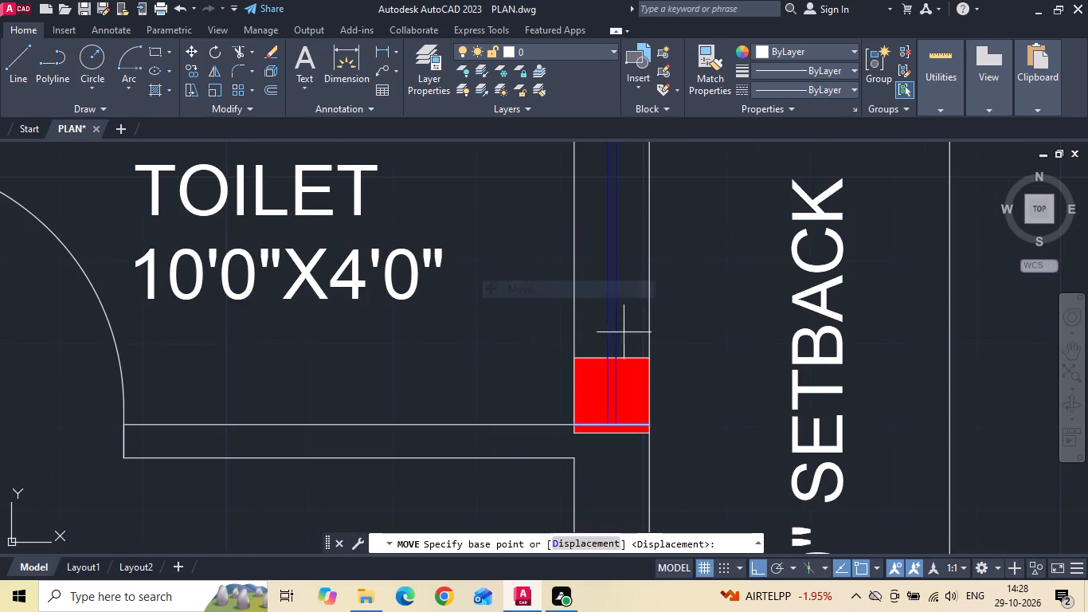
click(714, 369)
text(12)
key(space)
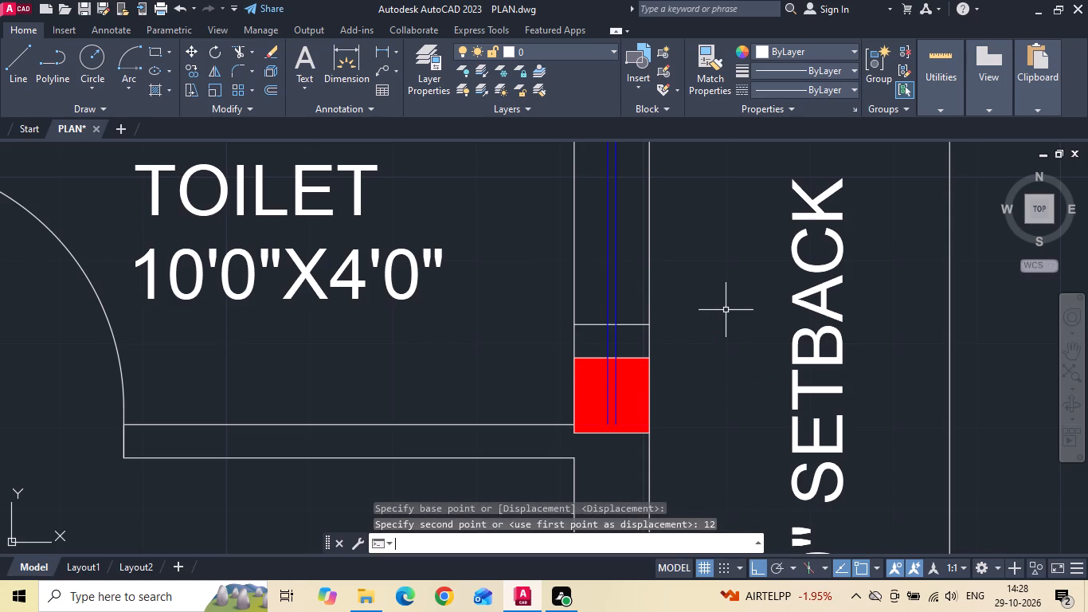
key(Escape)
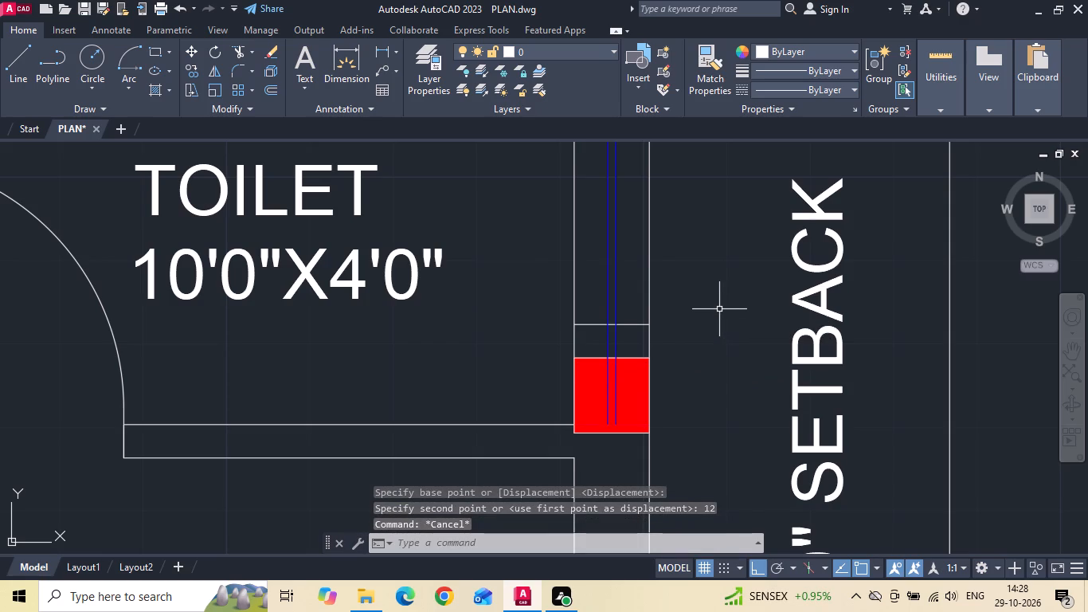
Shorten both blue glass lines of the lower toilet's window so they end at the window's bottom end line.
click(610, 337)
click(602, 340)
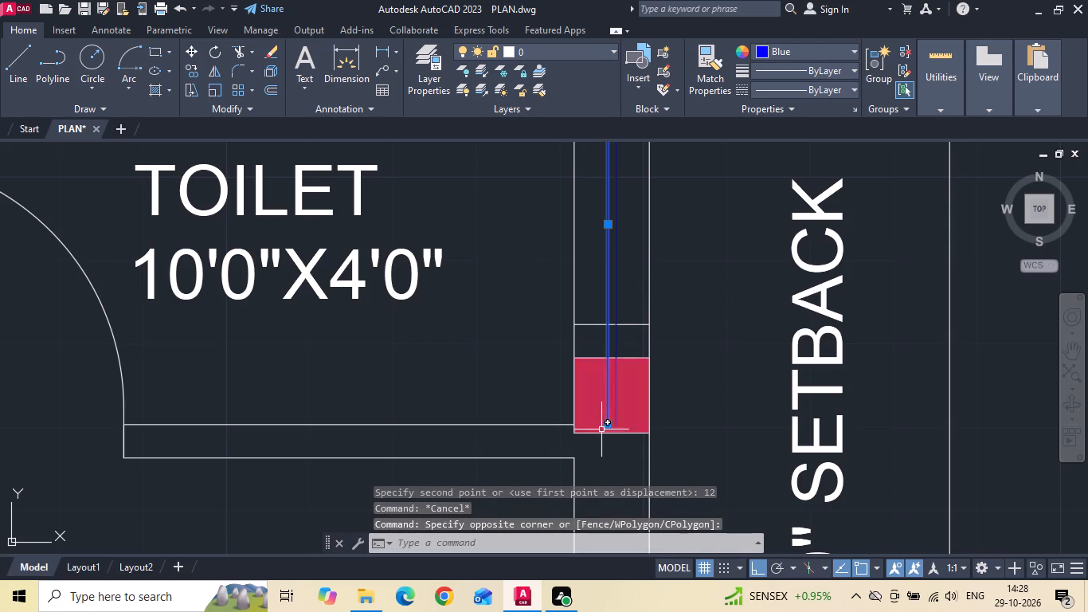
click(606, 423)
click(609, 328)
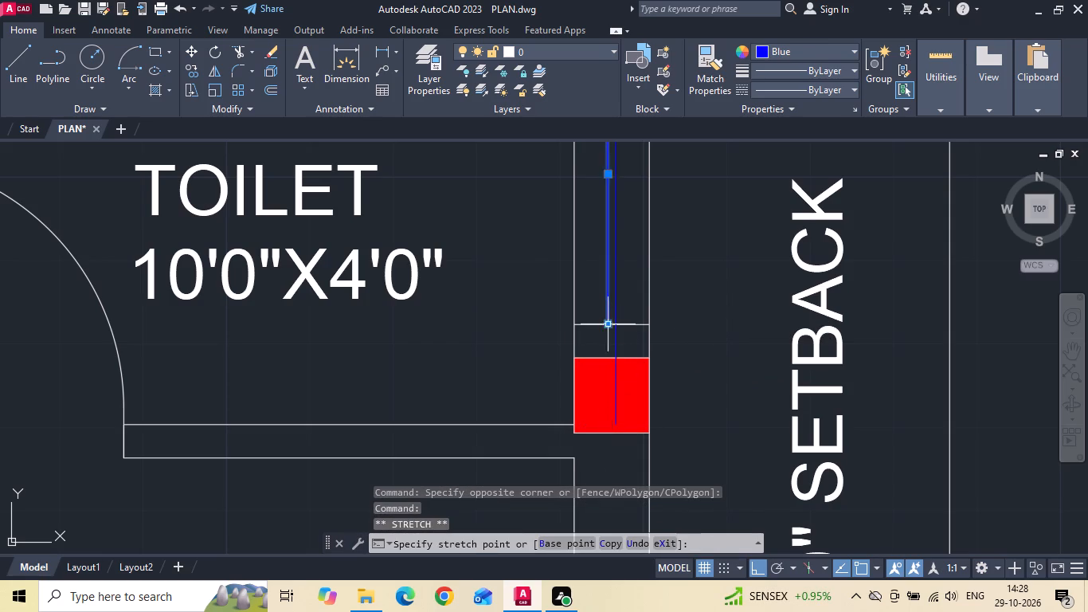
key(Escape)
click(616, 344)
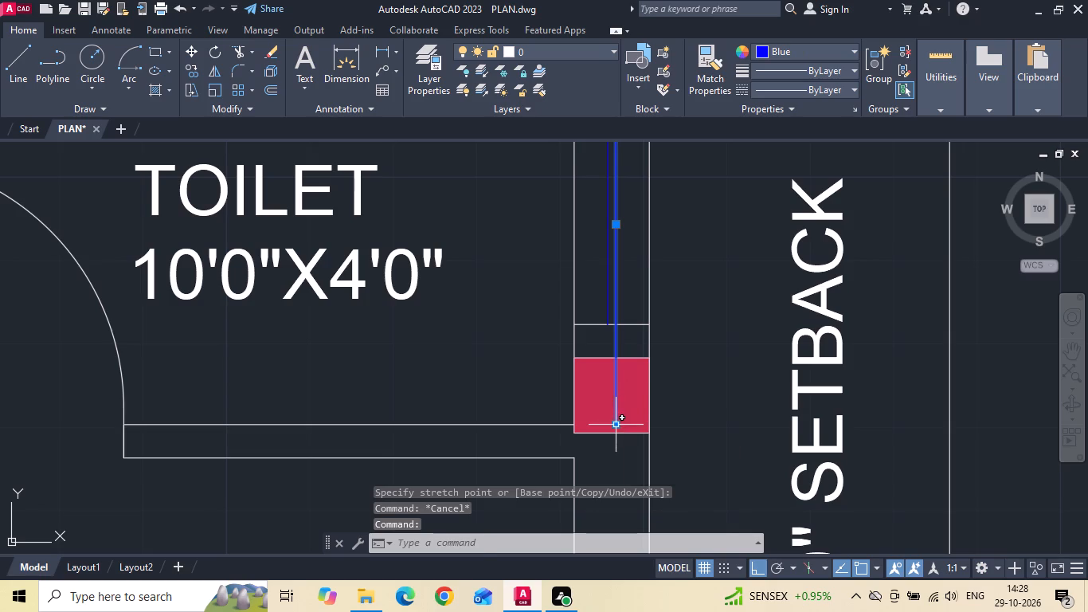
click(613, 427)
scroll(615, 325, up, 2)
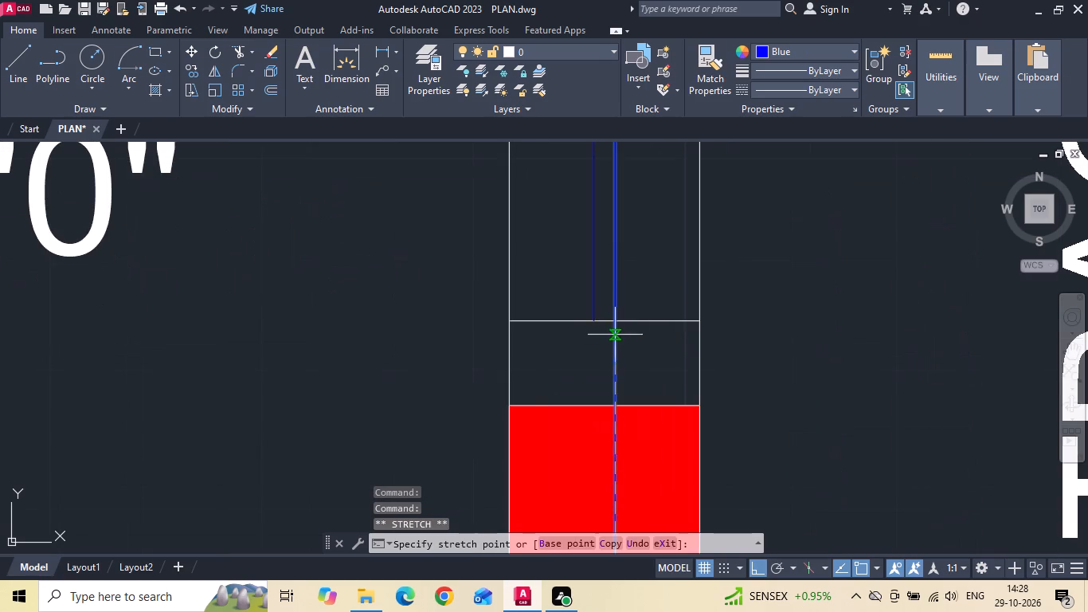
click(615, 318)
scroll(606, 378, down, 4)
key(Escape)
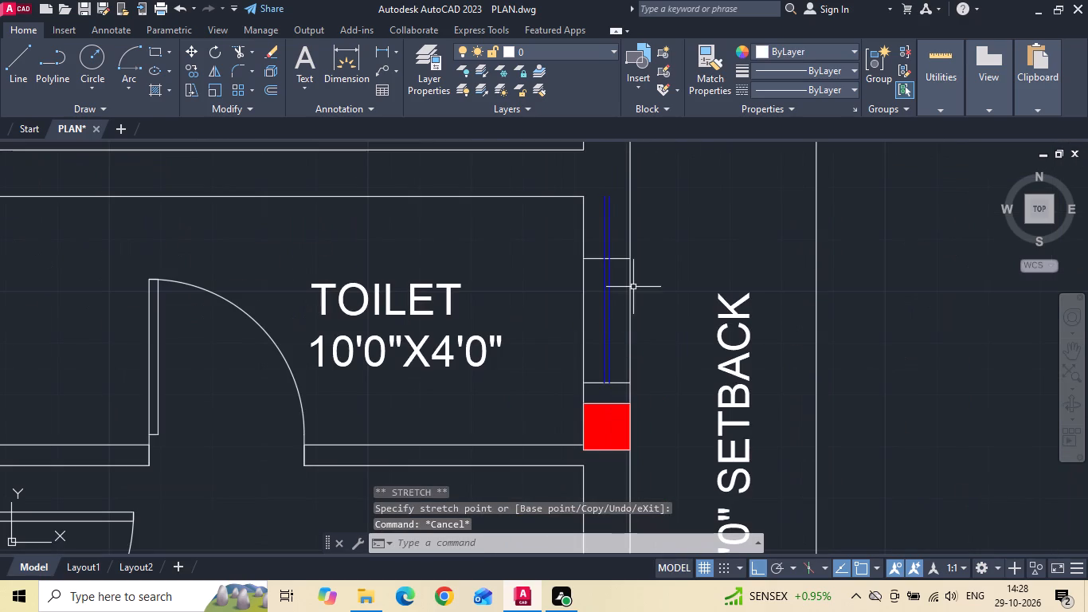
Trim the two blue glass lines where they extend above the top end line of the lower toilet's window.
key(t)
key(r)
key(space)
drag(598, 229, 608, 217)
click(611, 208)
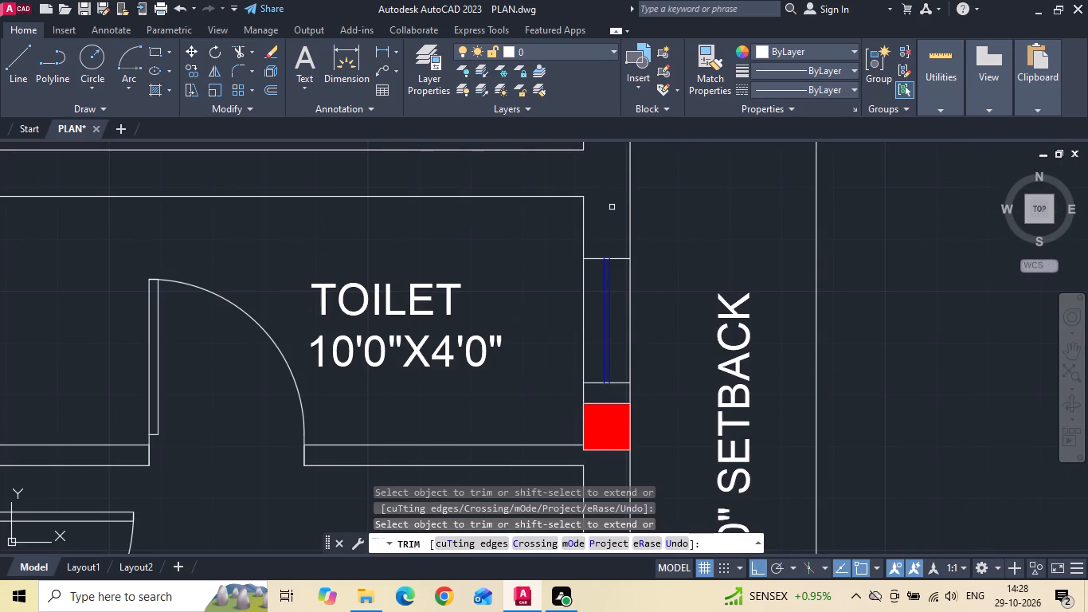
key(Escape)
Copy the finished lower toilet window into the upper toilet's right wall, from inner top-right corner to inner top-right corner below the red column.
drag(559, 236, 574, 268)
click(656, 393)
right_click(654, 387)
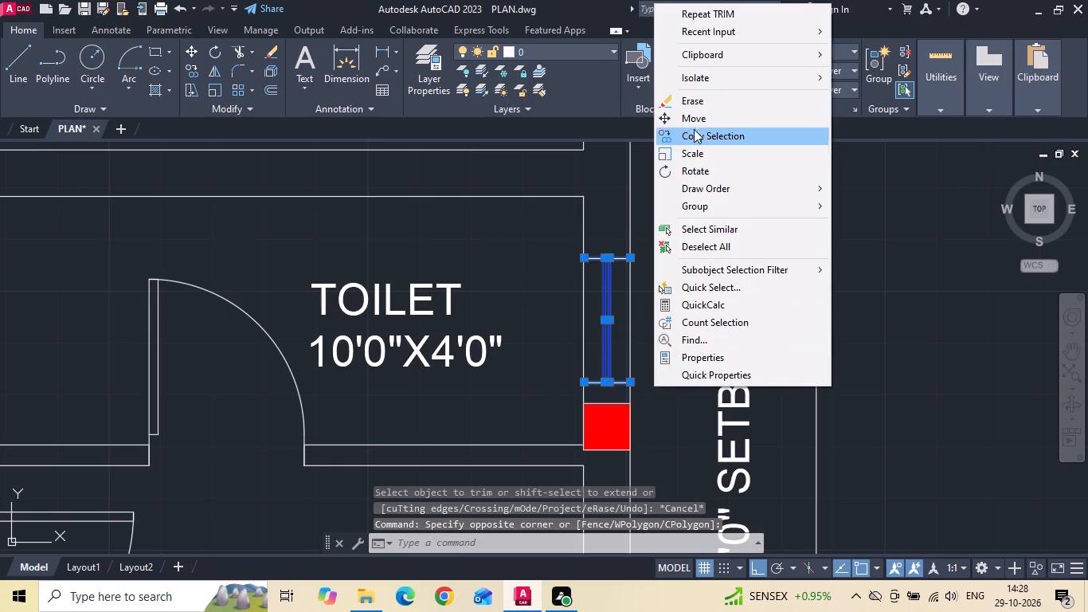
click(689, 135)
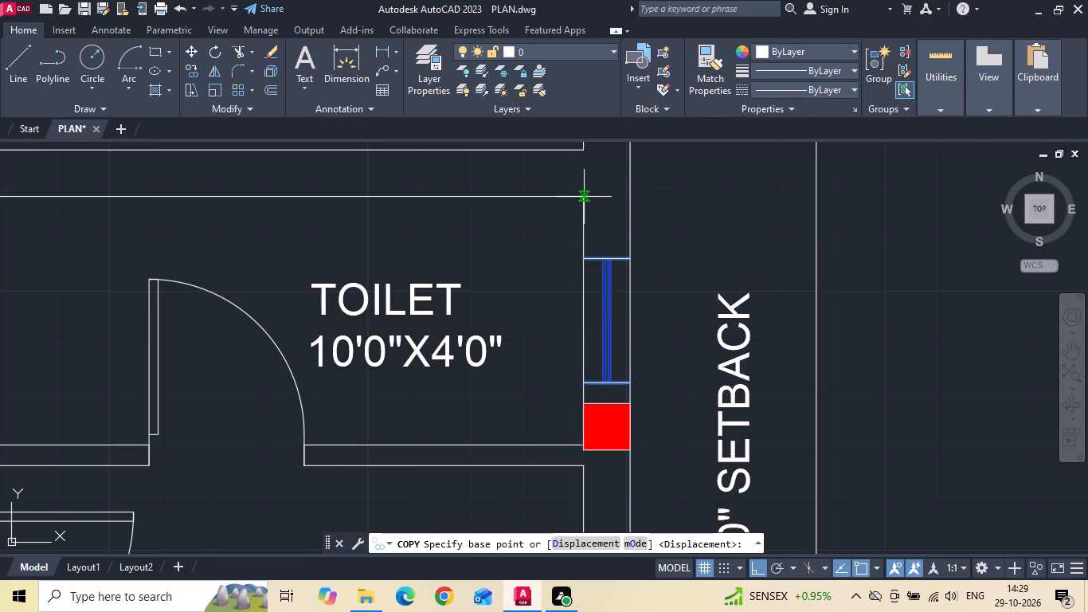
click(587, 195)
middle_drag(584, 191, 587, 377)
middle_drag(560, 186, 567, 311)
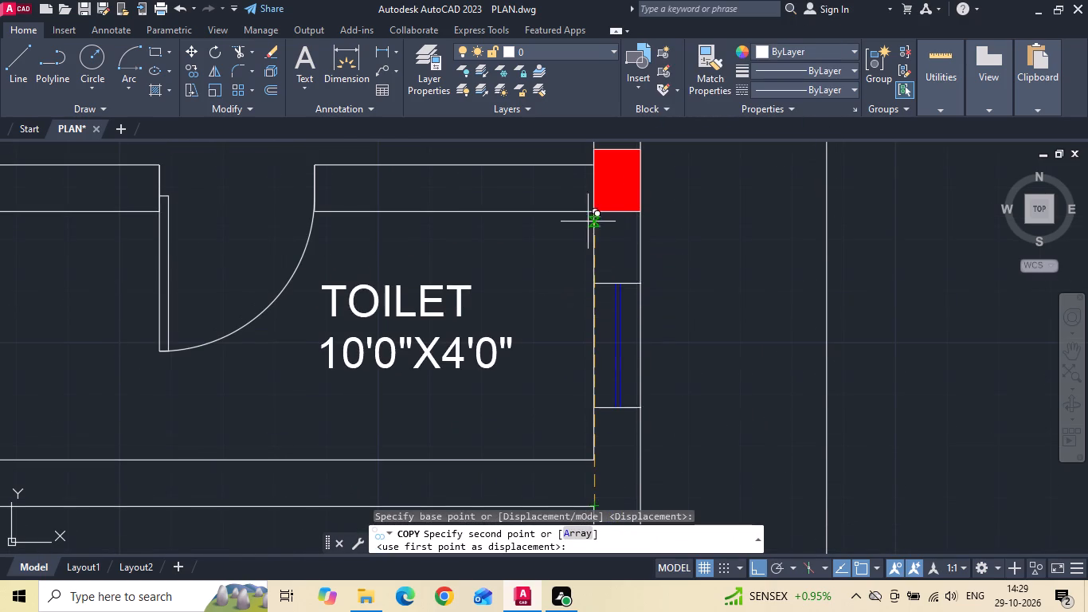
click(593, 213)
key(Escape)
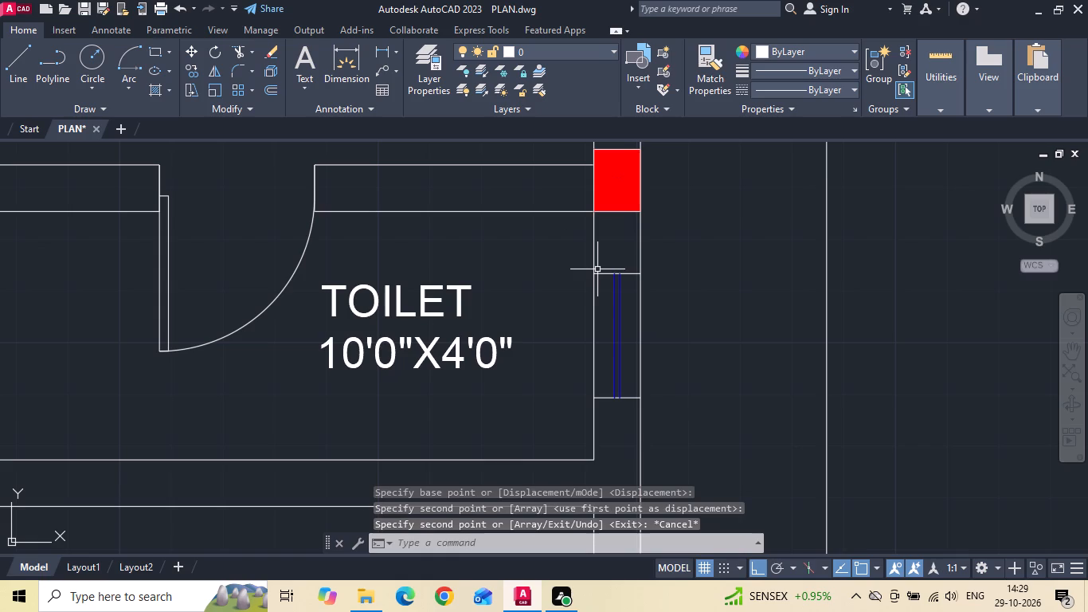
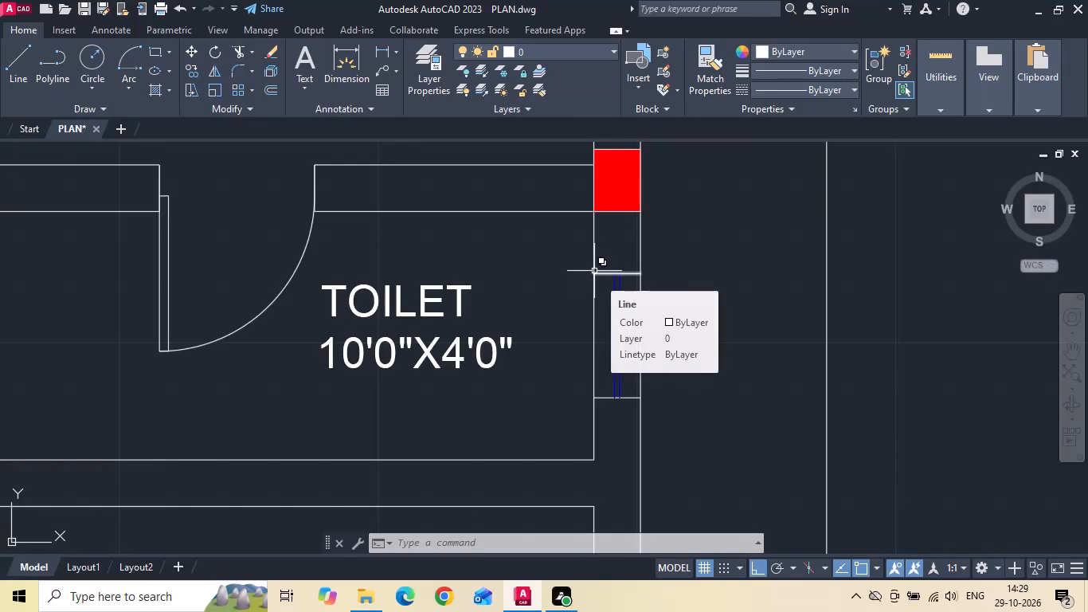
Examine the second reference plan's window positions against the first redrawn plan and the second one still lacking windows.
key(Escape)
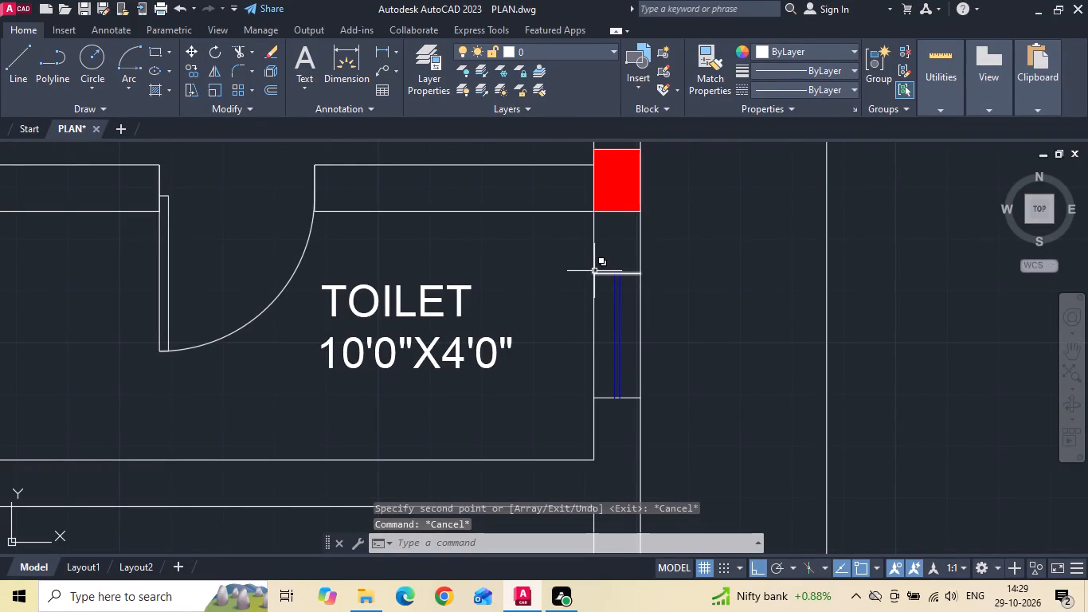
scroll(625, 261, down, 4)
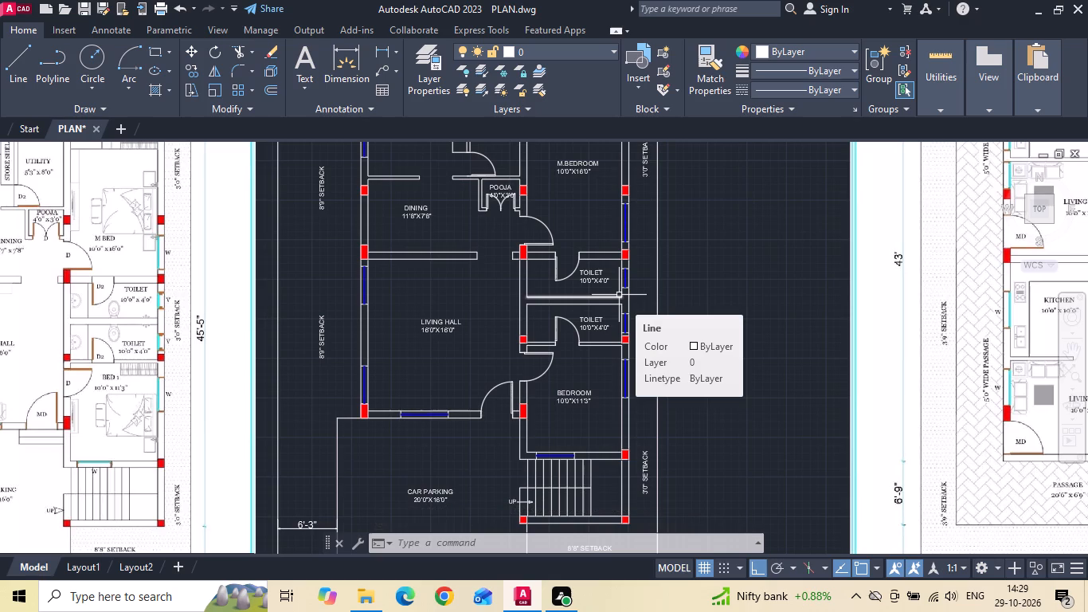
scroll(619, 295, down, 2)
scroll(614, 294, up, 1)
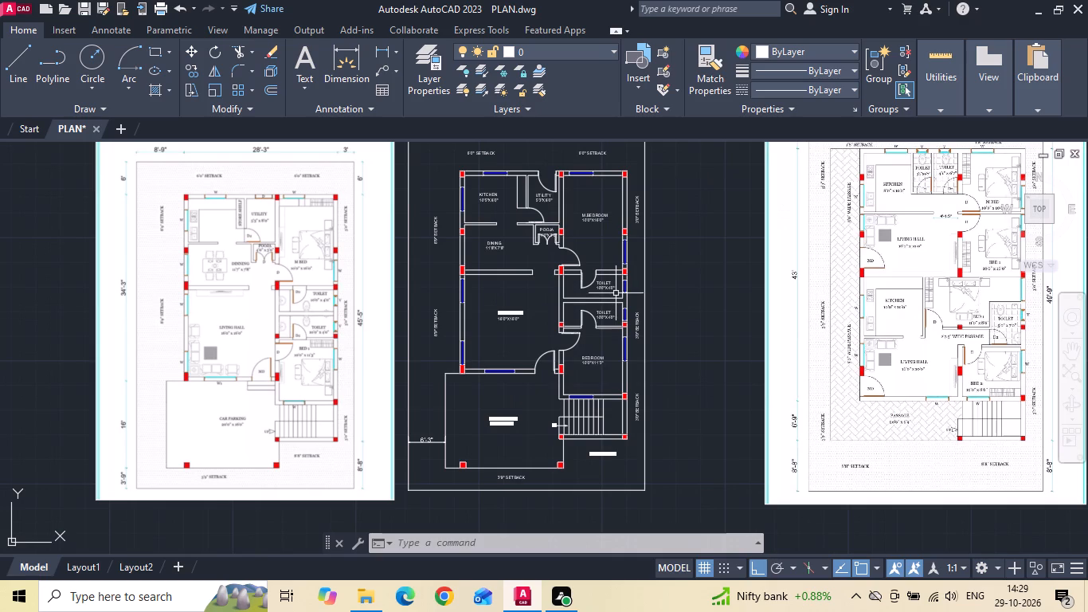
scroll(461, 325, down, 1)
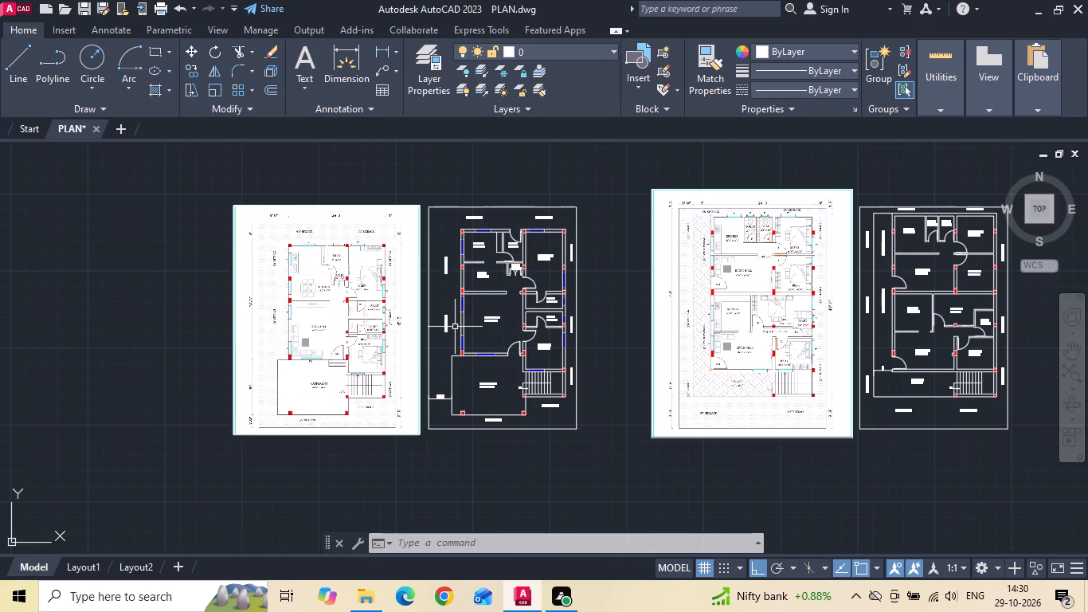
scroll(872, 241, up, 2)
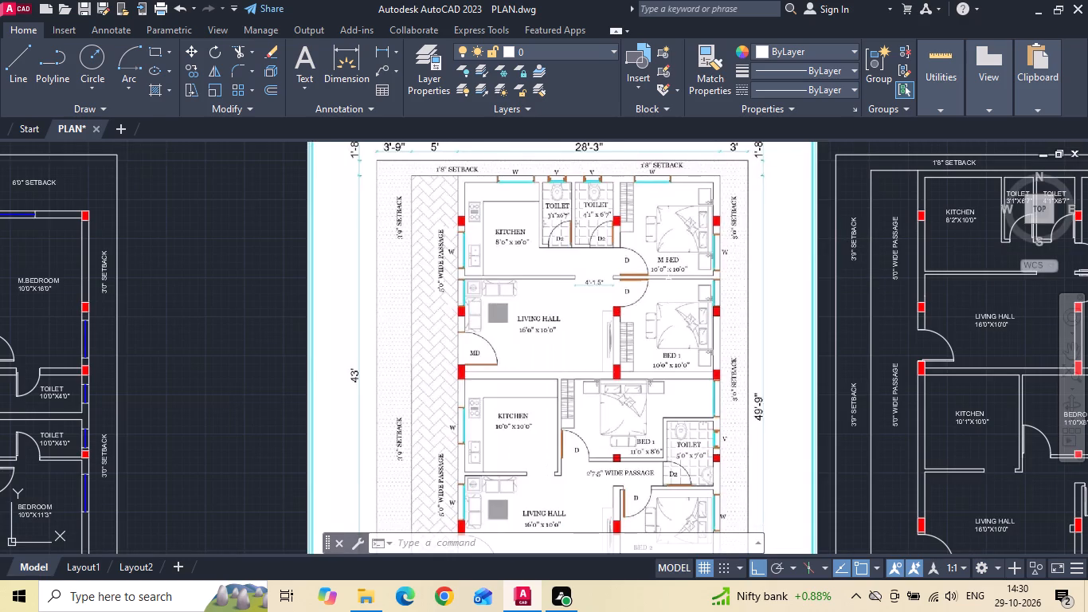
scroll(668, 281, up, 2)
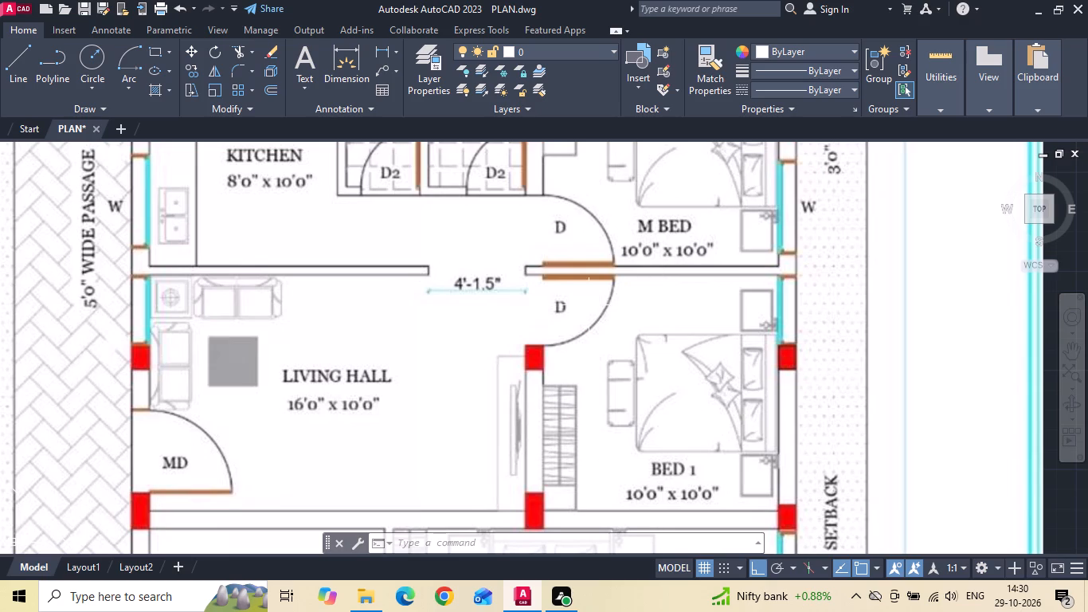
scroll(543, 327, down, 2)
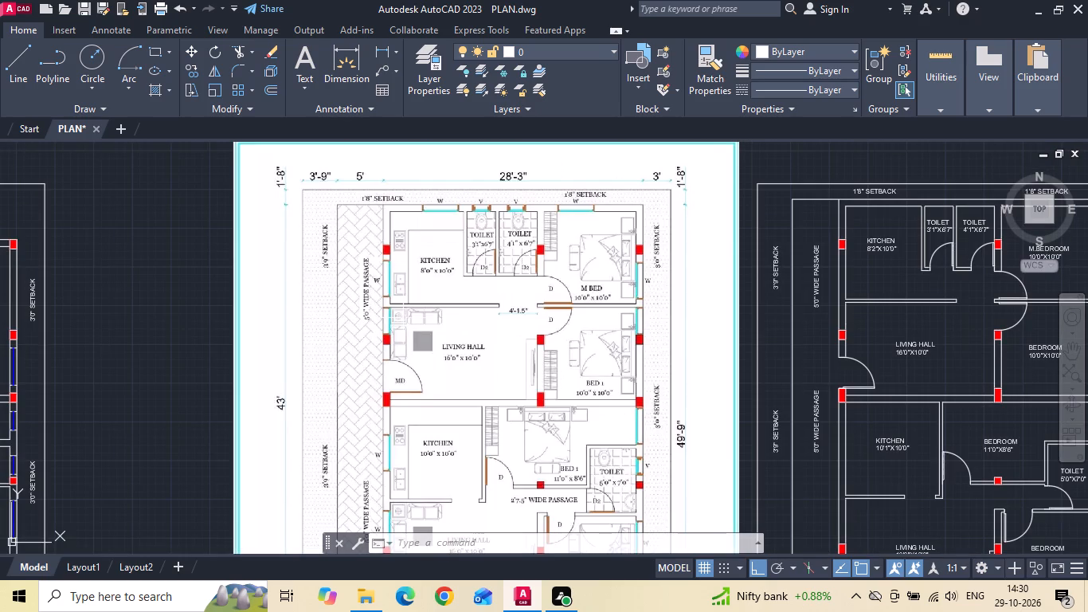
scroll(403, 318, down, 1)
middle_drag(393, 318, 551, 312)
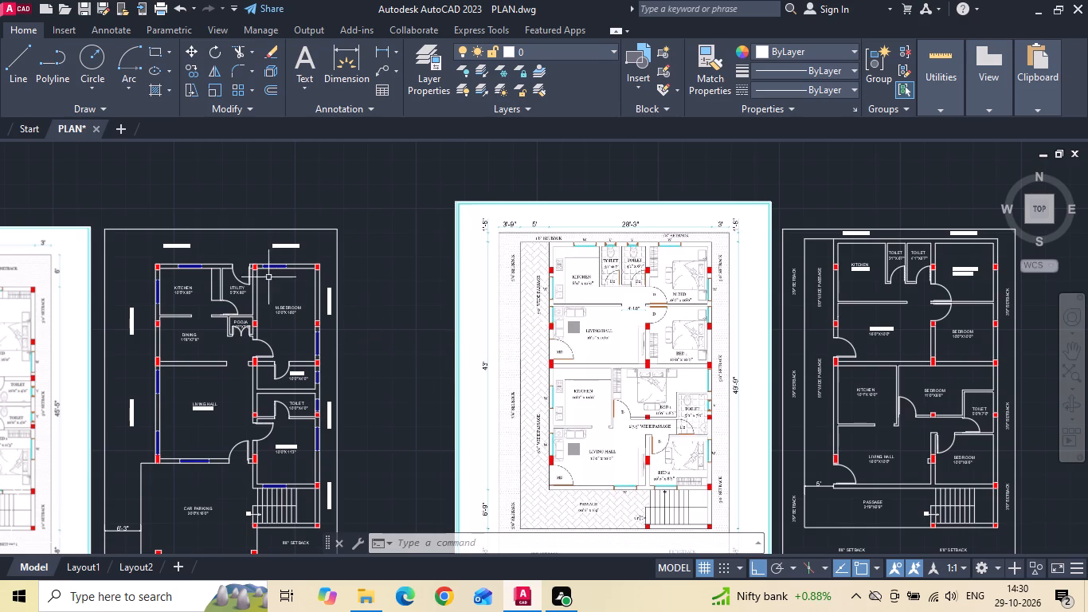
scroll(703, 363, up, 2)
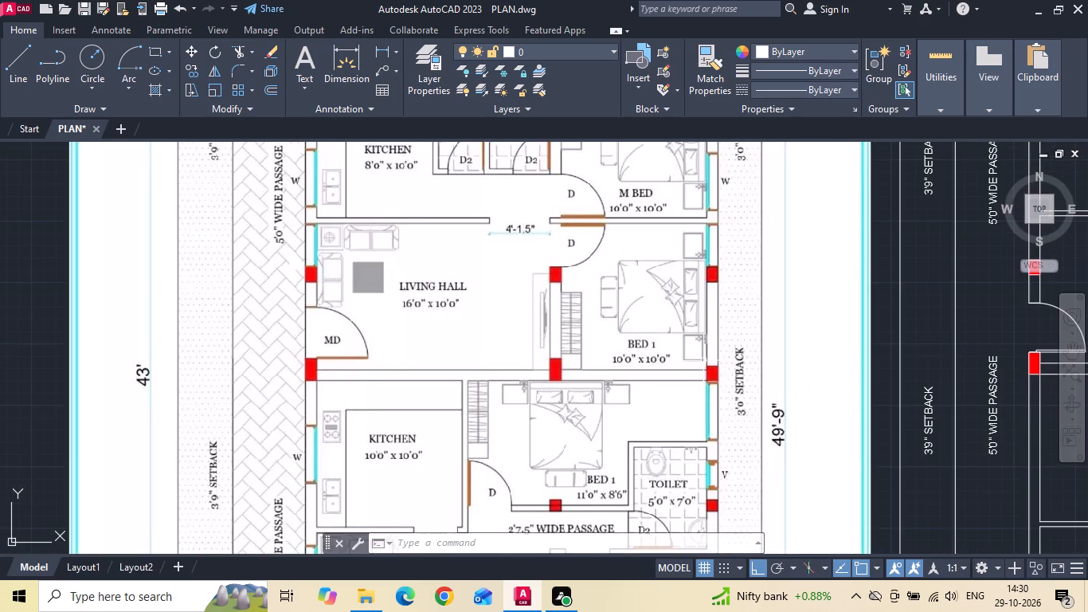
scroll(688, 403, down, 2)
scroll(128, 335, up, 1)
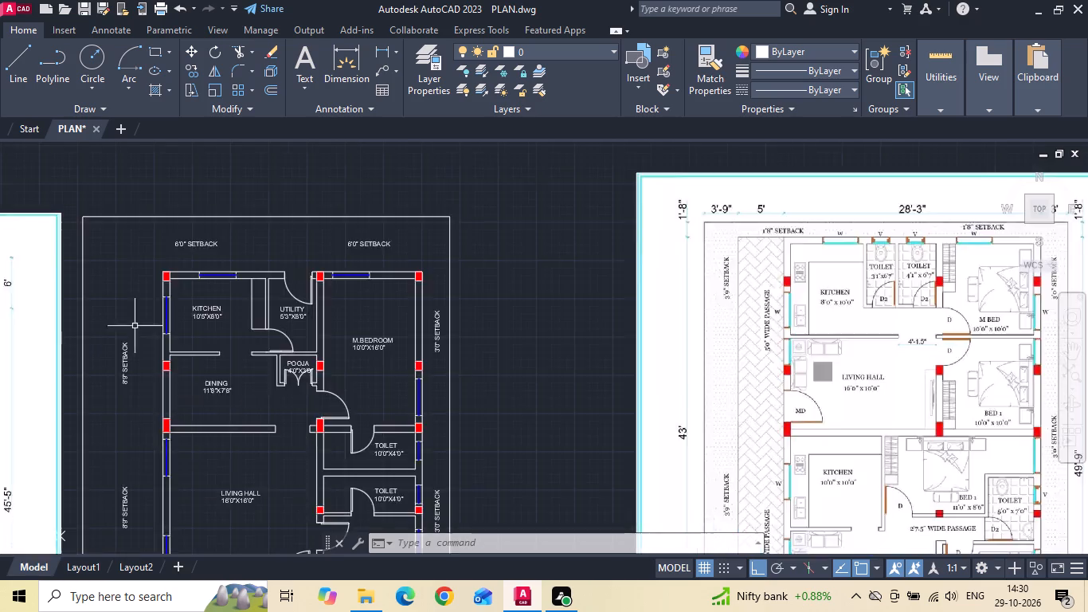
Copy the first plan's kitchen left-wall window from its bottom-left corner to the top-left corner of the red column beside the second plan's upper living hall.
scroll(139, 323, up, 2)
drag(157, 377, 177, 365)
click(240, 257)
right_click(240, 257)
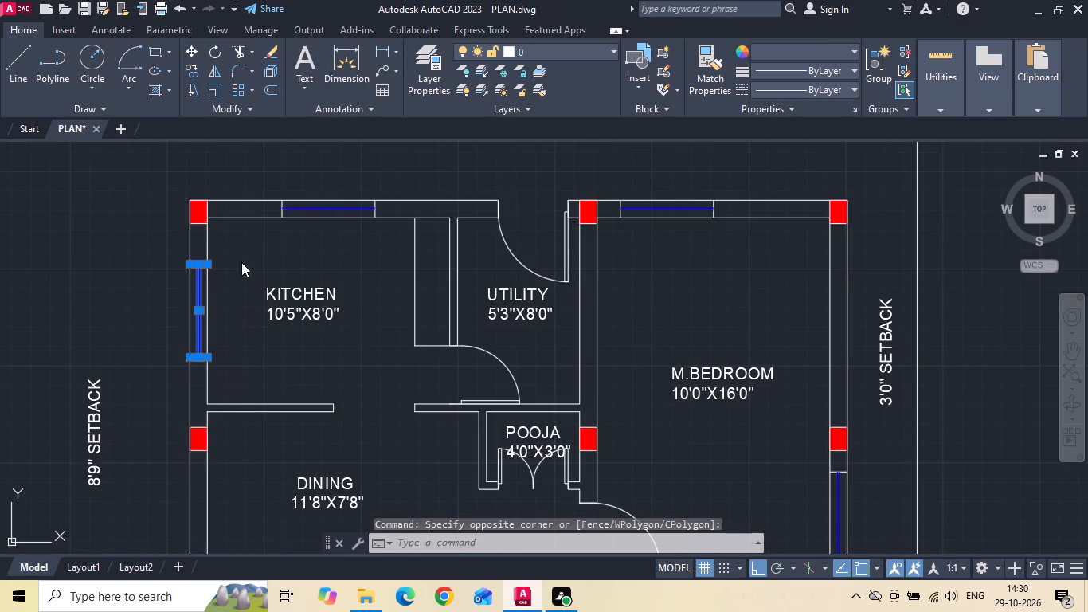
click(277, 328)
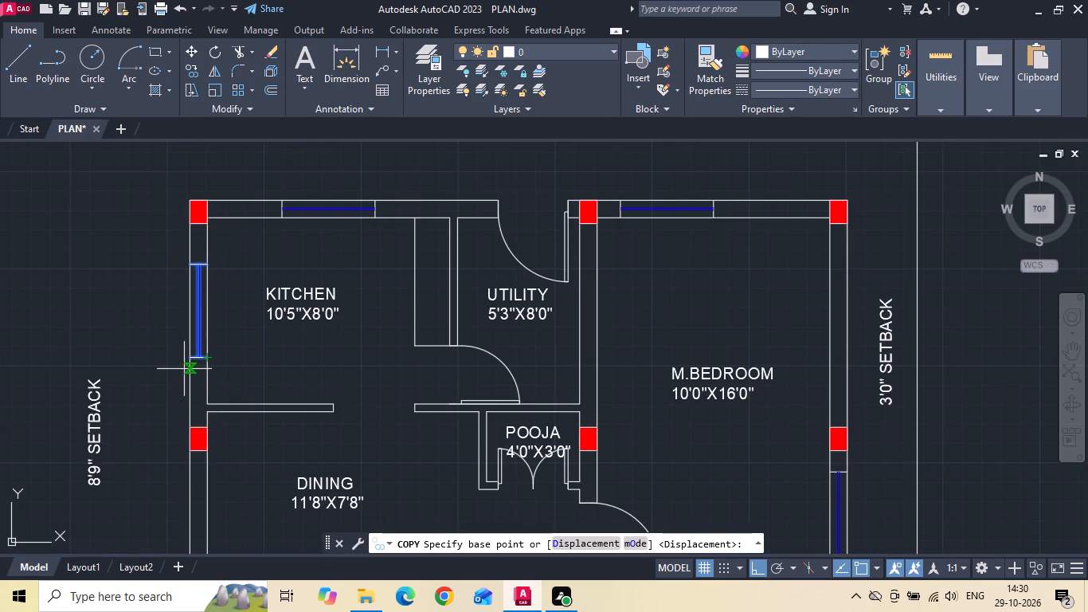
click(185, 359)
scroll(185, 358, down, 1)
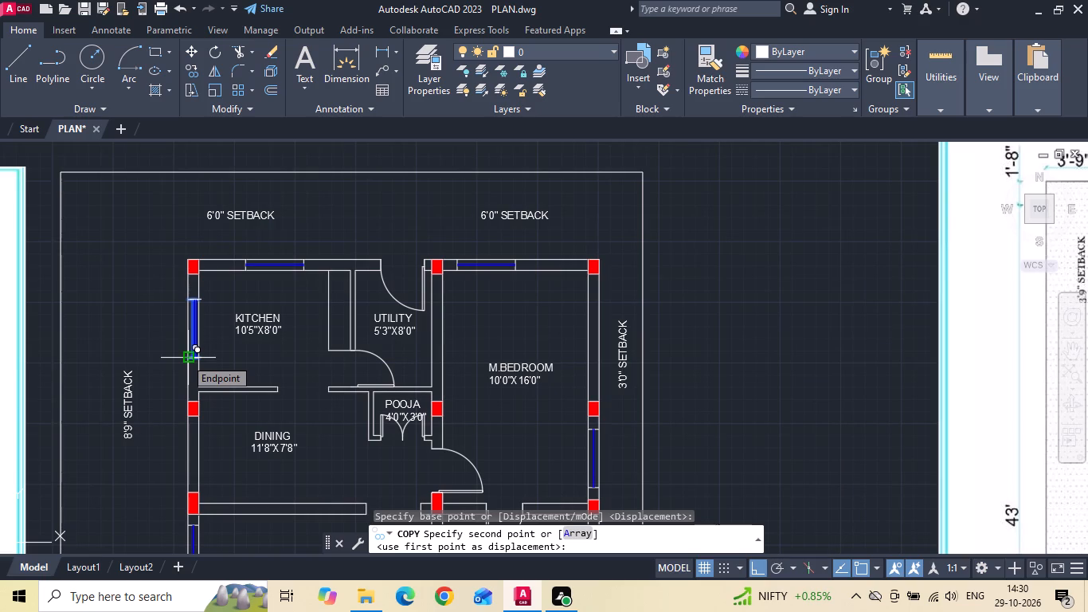
scroll(183, 358, down, 1)
middle_drag(672, 410, 648, 409)
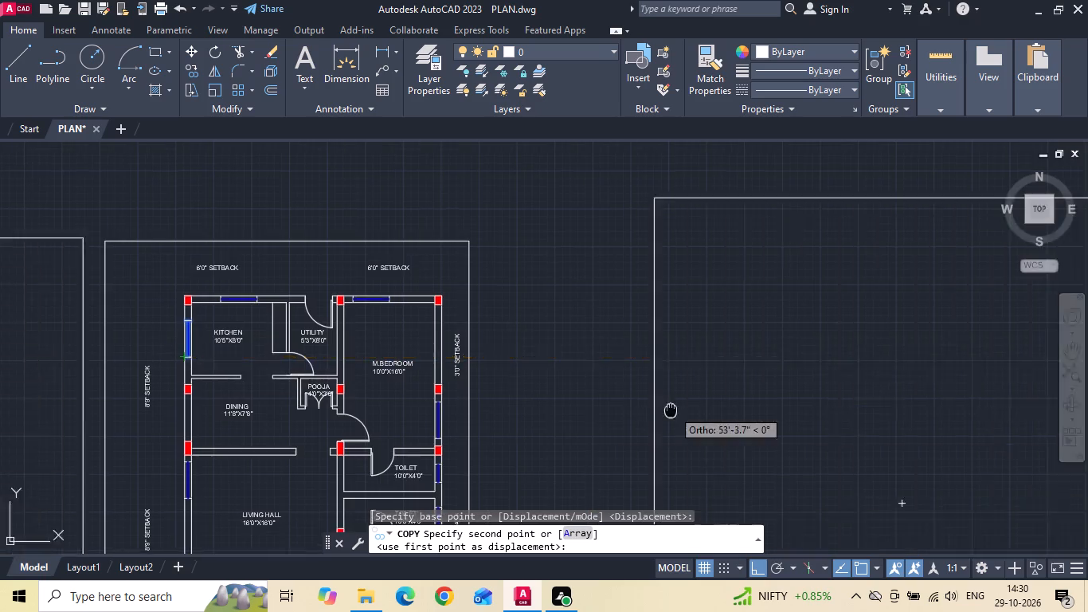
middle_drag(648, 409, 328, 398)
middle_drag(769, 394, 601, 414)
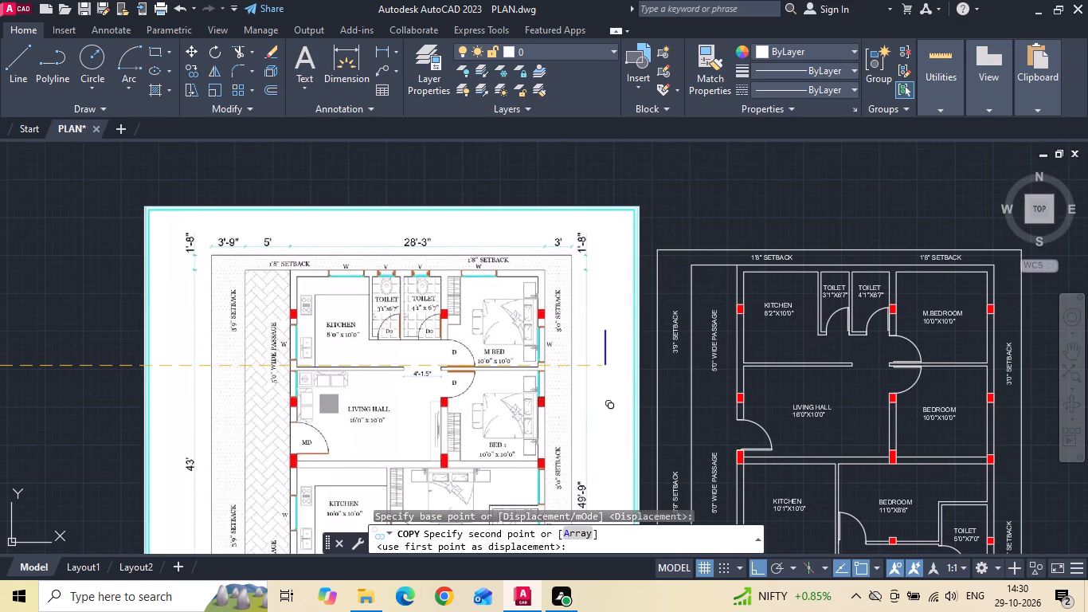
scroll(777, 398, up, 4)
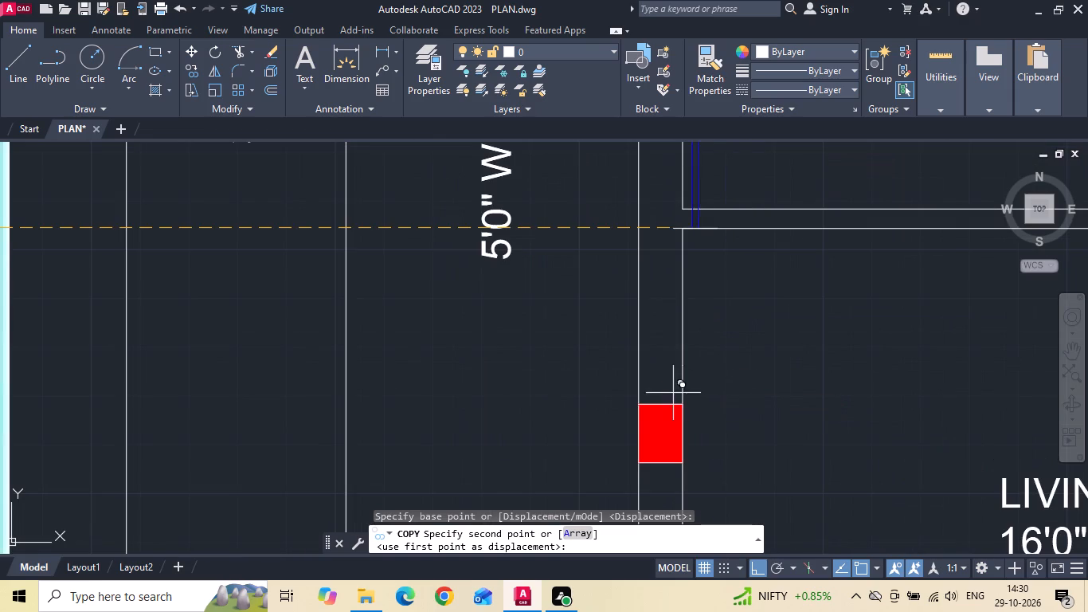
click(642, 399)
scroll(778, 406, down, 2)
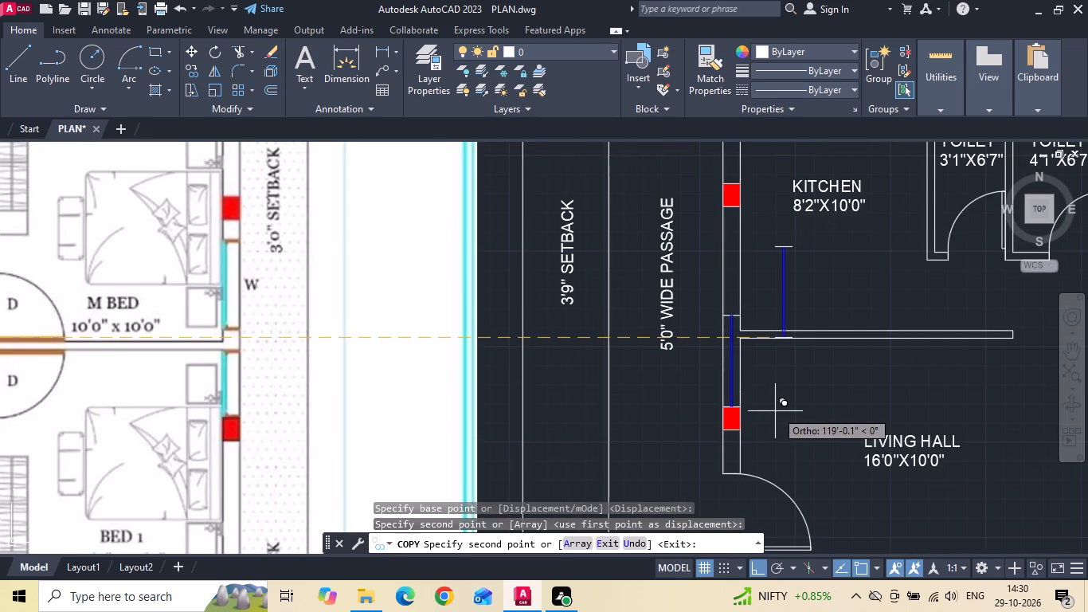
scroll(772, 413, down, 1)
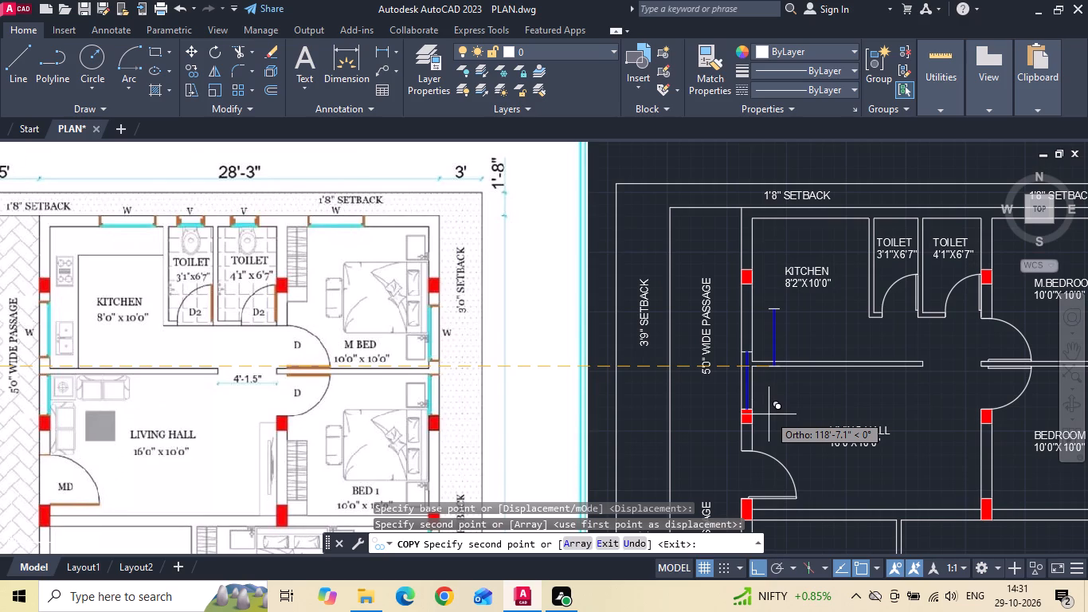
key(Escape)
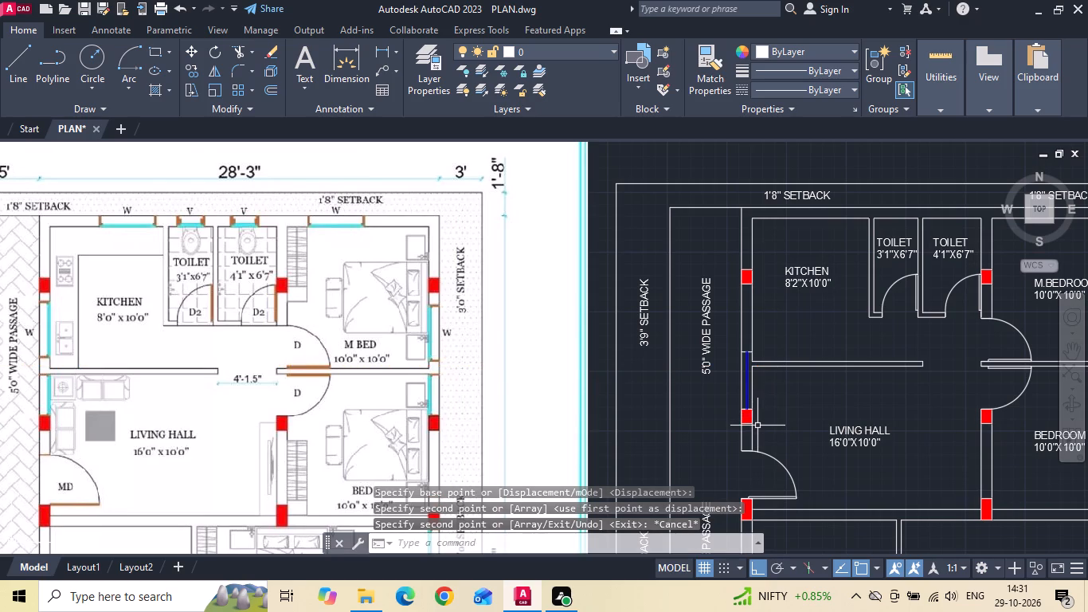
Move the copied window's top end line down to the lower face of the wall between the kitchen and living hall.
scroll(758, 426, up, 2)
scroll(730, 304, up, 2)
drag(730, 159, 729, 171)
click(724, 198)
right_click(723, 199)
click(759, 288)
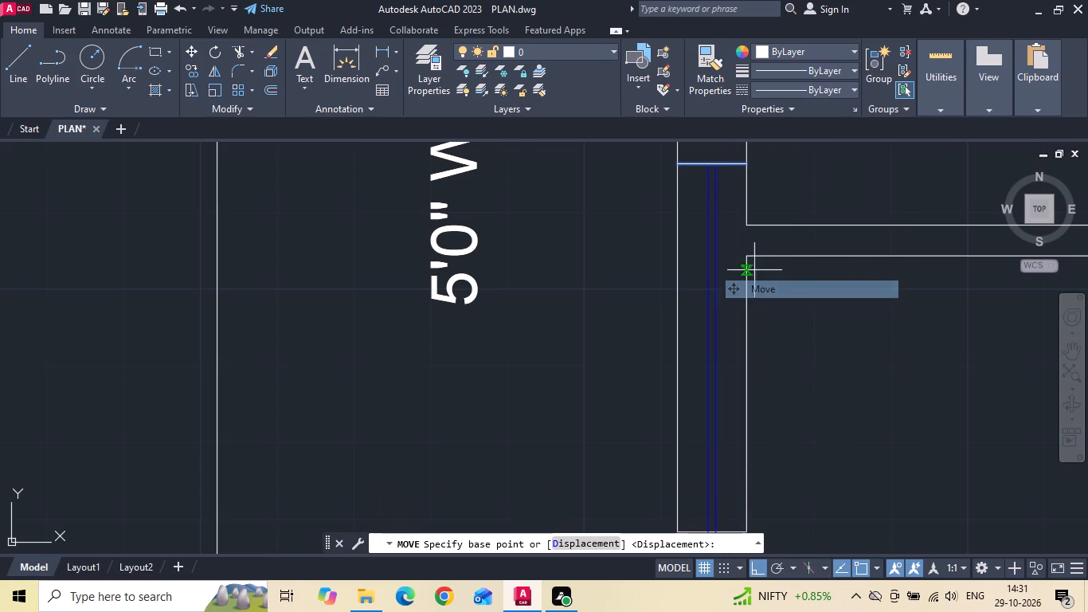
click(745, 166)
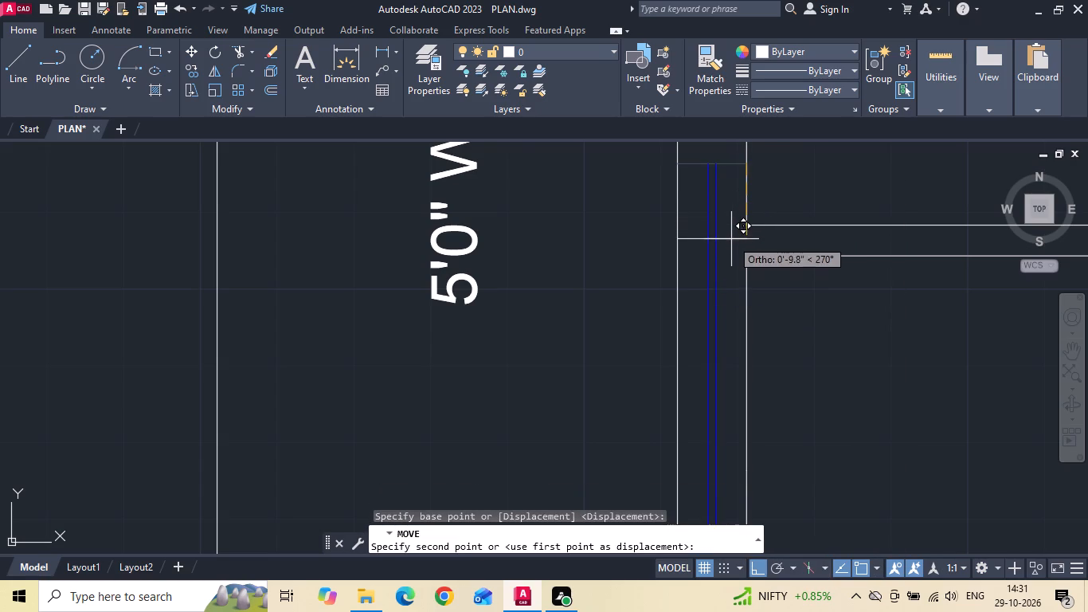
click(743, 252)
key(Escape)
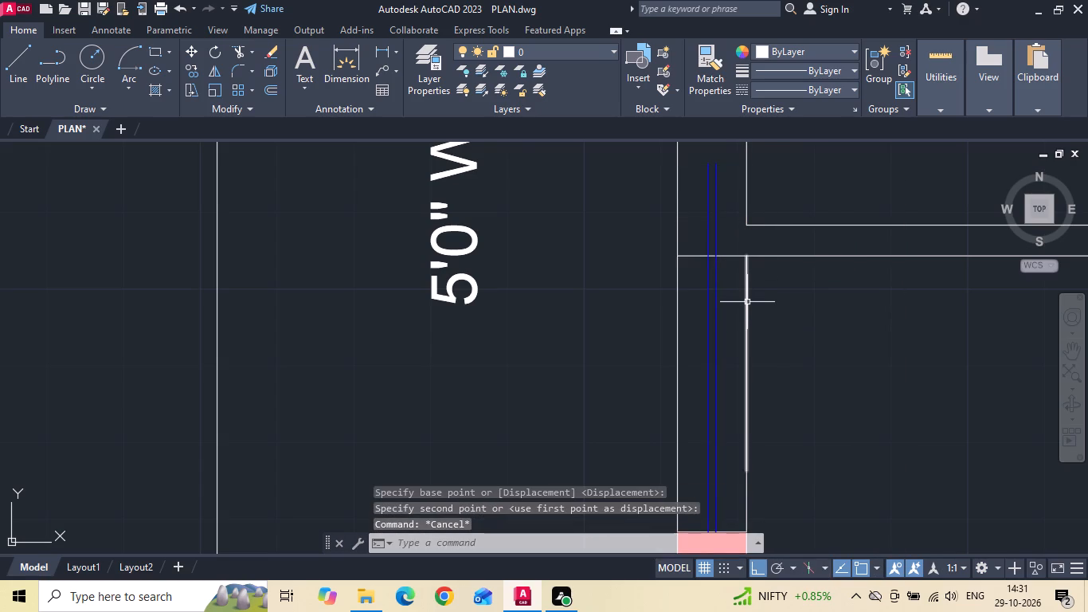
Trim the two blue glass lines where they extend above the living hall window's top end line.
text(TR)
key(space)
key(space)
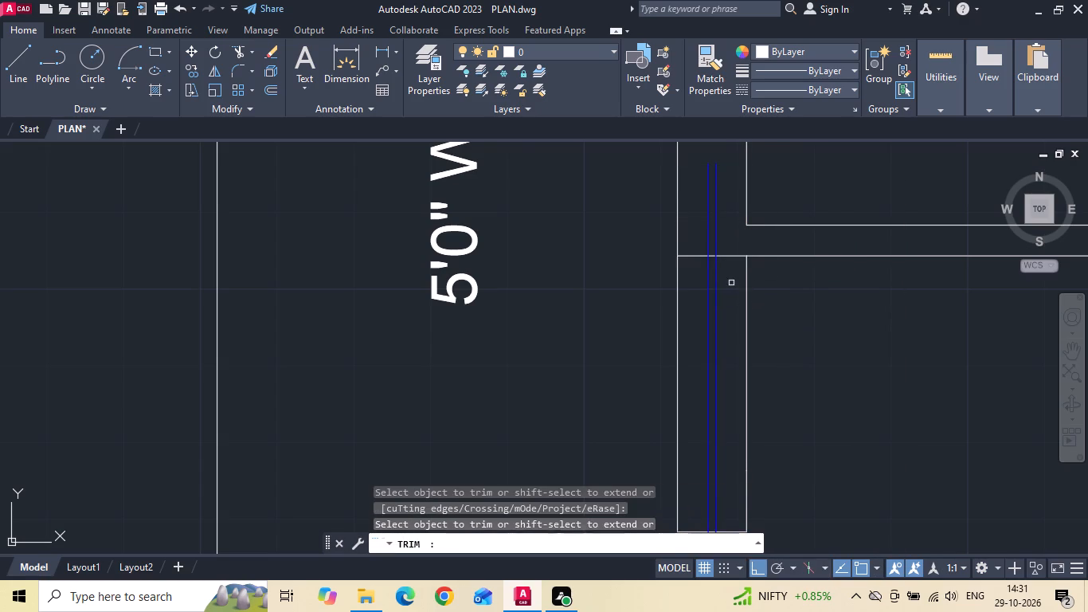
click(714, 245)
click(708, 210)
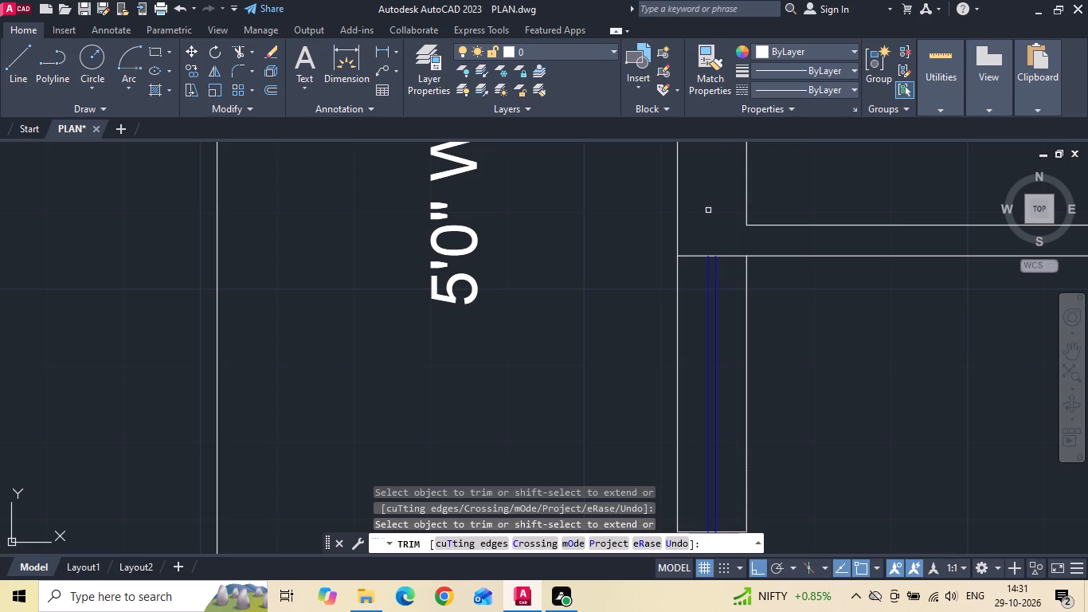
key(Escape)
Erase the short inner wall line segment running alongside the living hall window.
scroll(704, 337, down, 4)
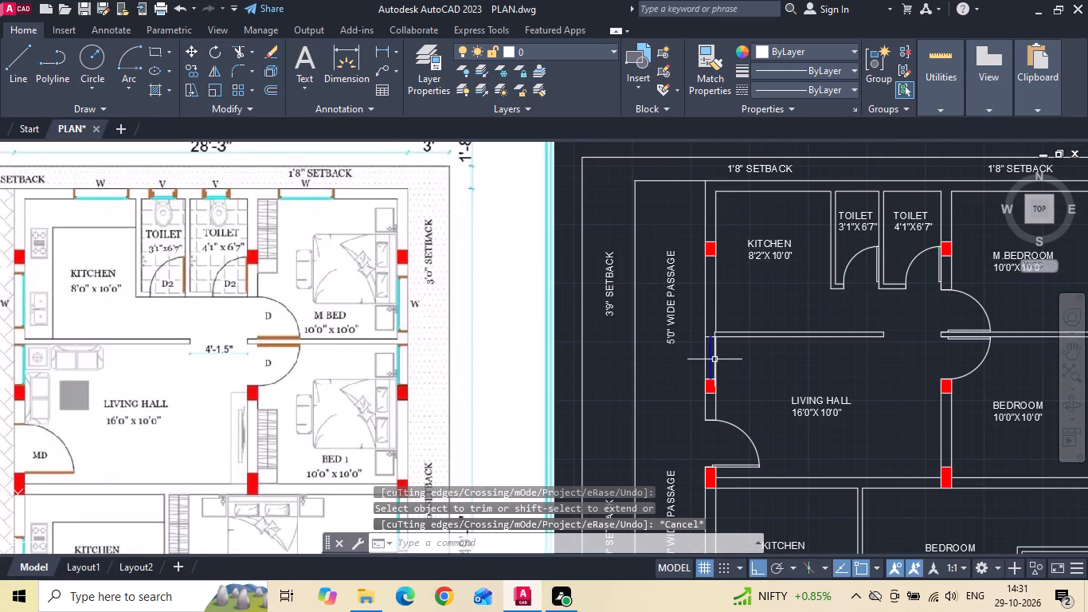
scroll(714, 365, up, 2)
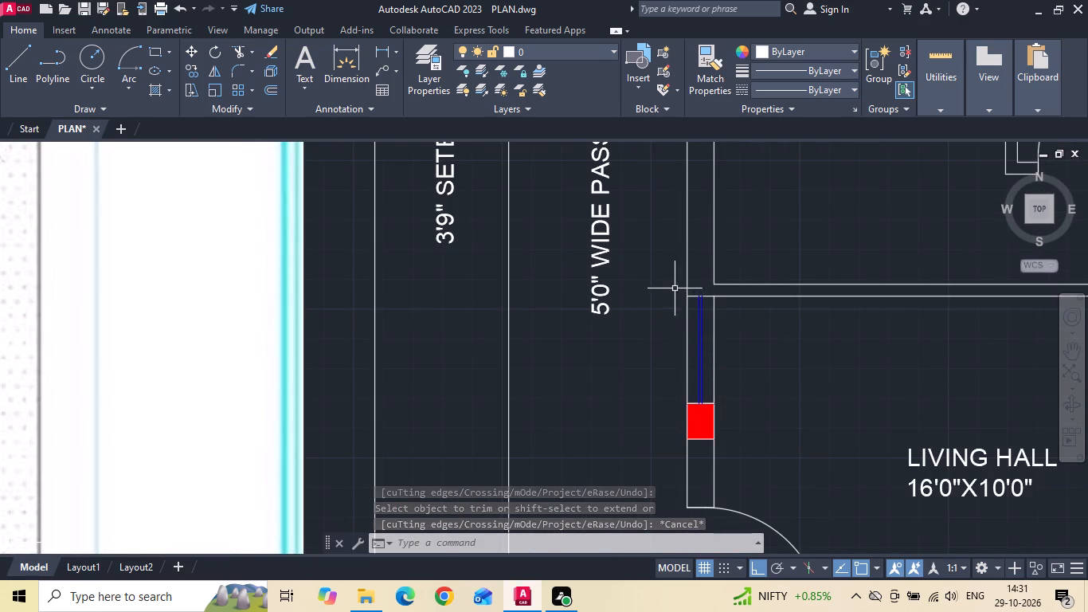
click(659, 292)
click(743, 406)
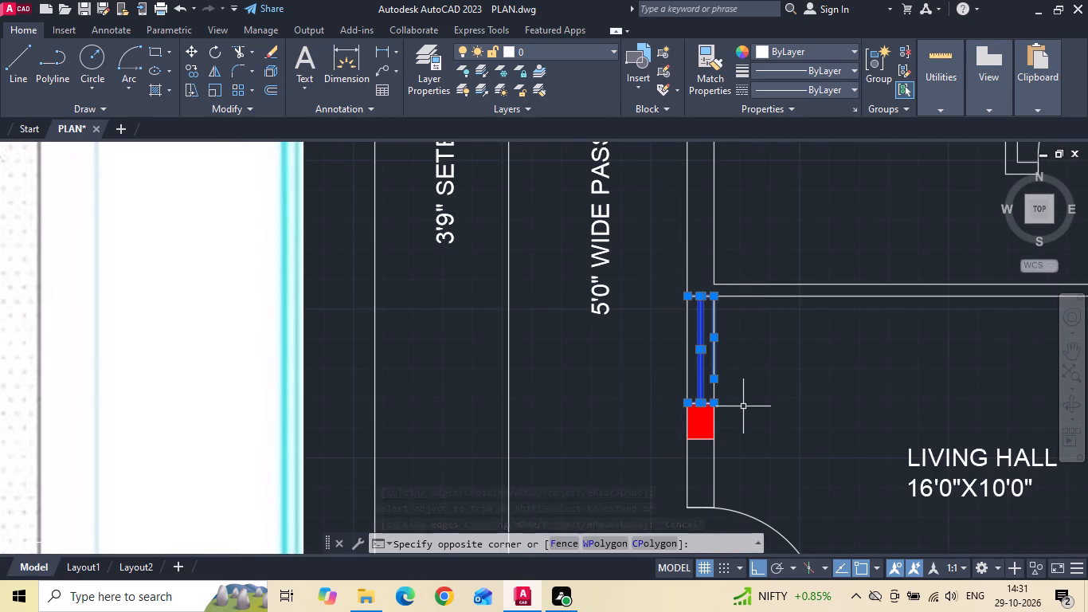
key(Escape)
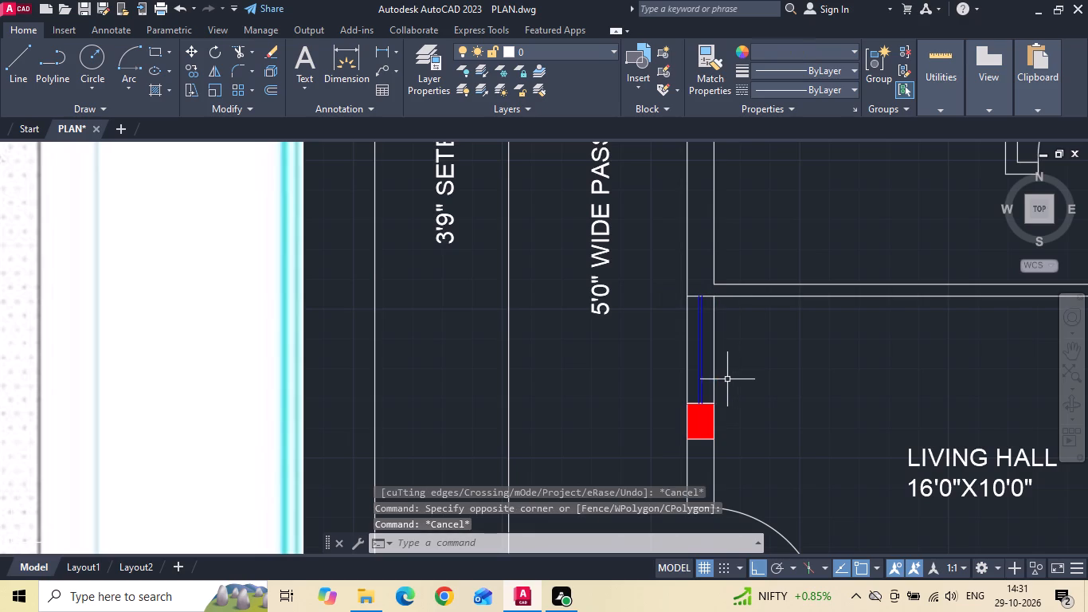
click(715, 348)
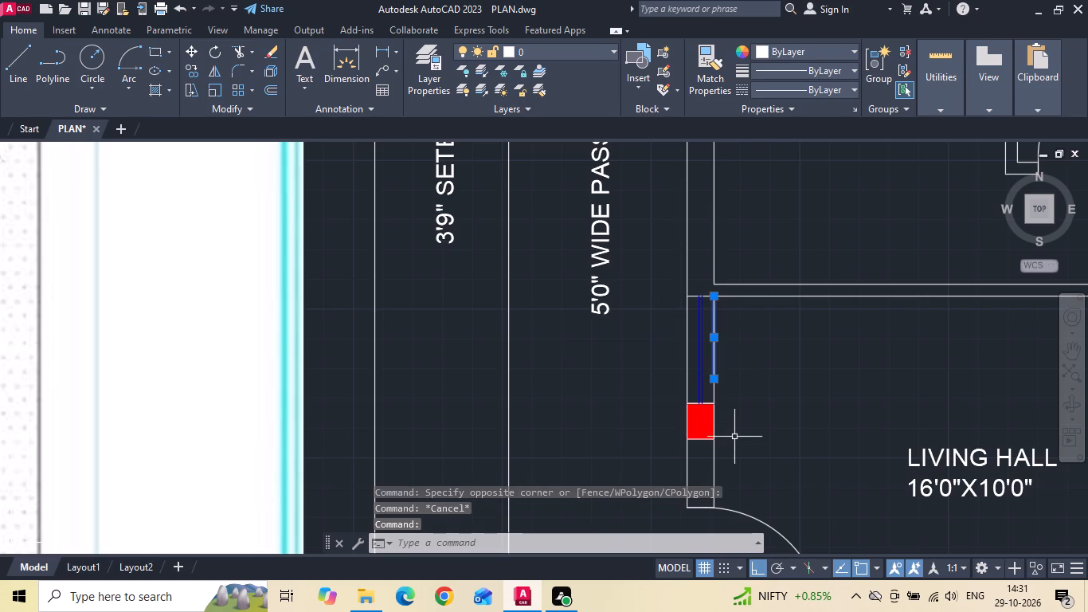
key(Delete)
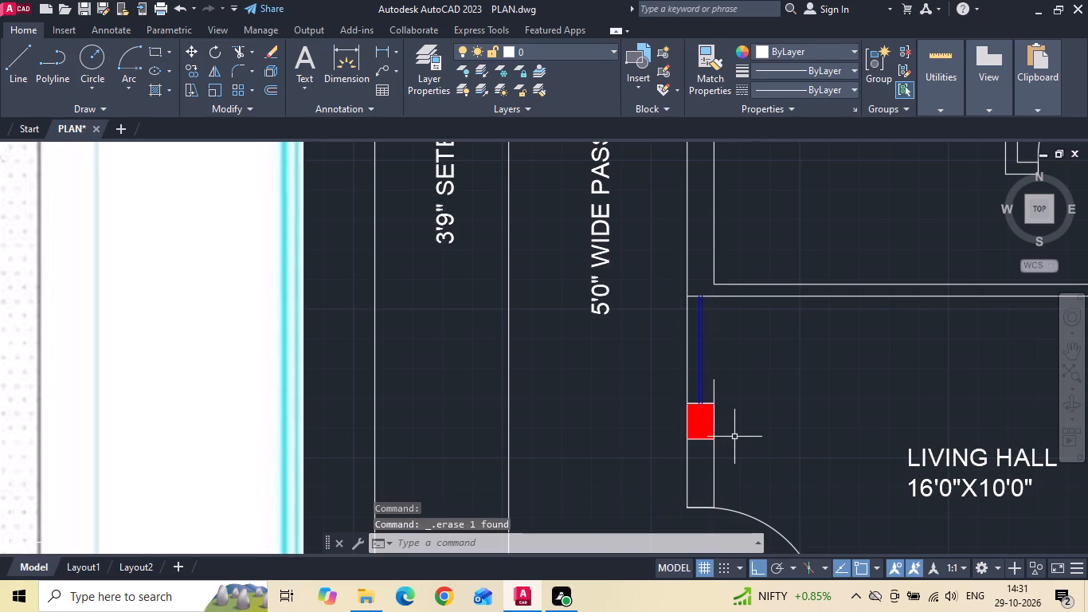
Extend the remaining inner wall line above the red column up to the kitchen and living hall partition.
text(EX)
key(space)
click(712, 396)
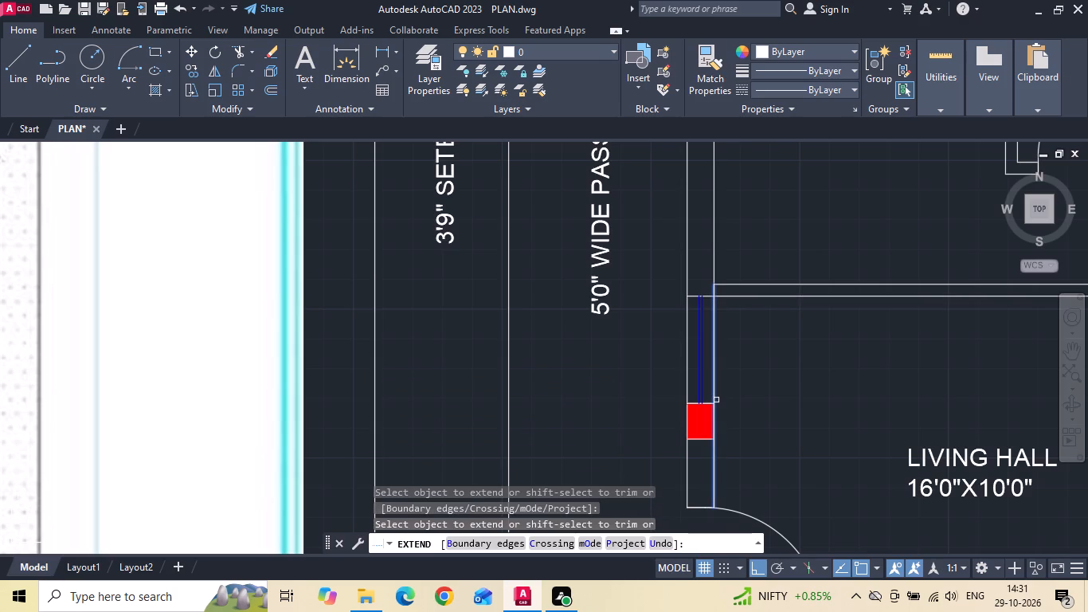
key(Escape)
Copy the living hall window with both end lines up to the kitchen's outer wall, starting at the partition's upper face.
scroll(723, 313, up, 1)
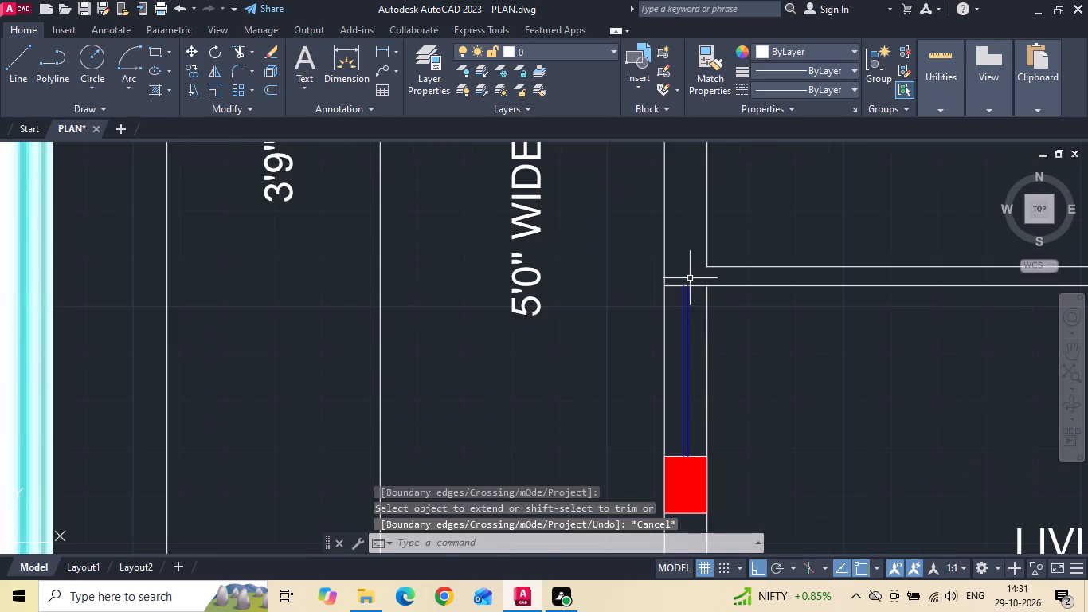
drag(690, 275, 690, 282)
click(679, 343)
drag(640, 420, 669, 441)
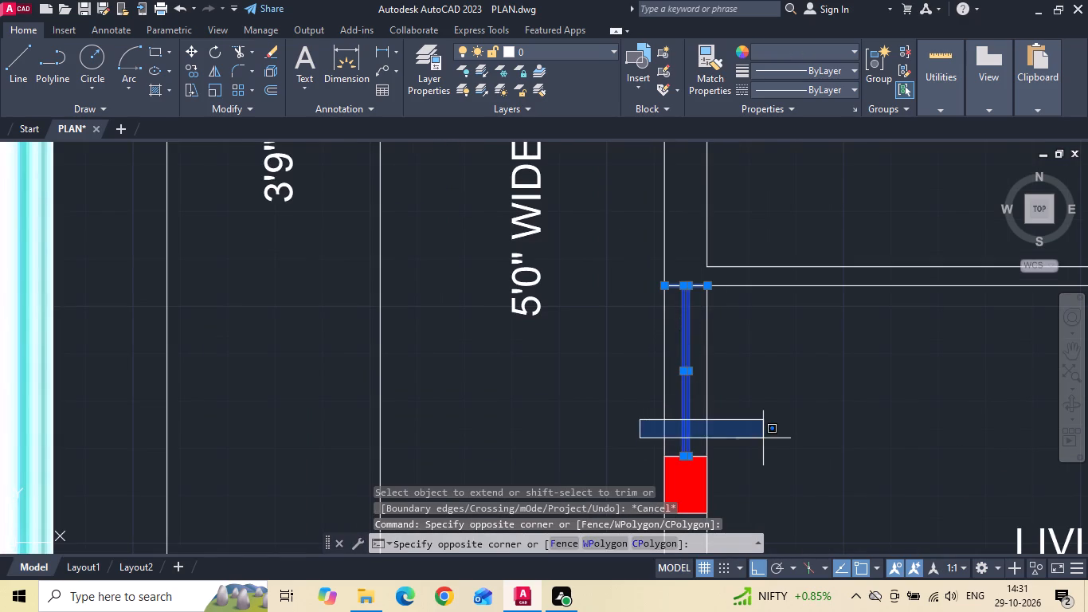
click(763, 438)
drag(601, 434, 649, 461)
click(734, 458)
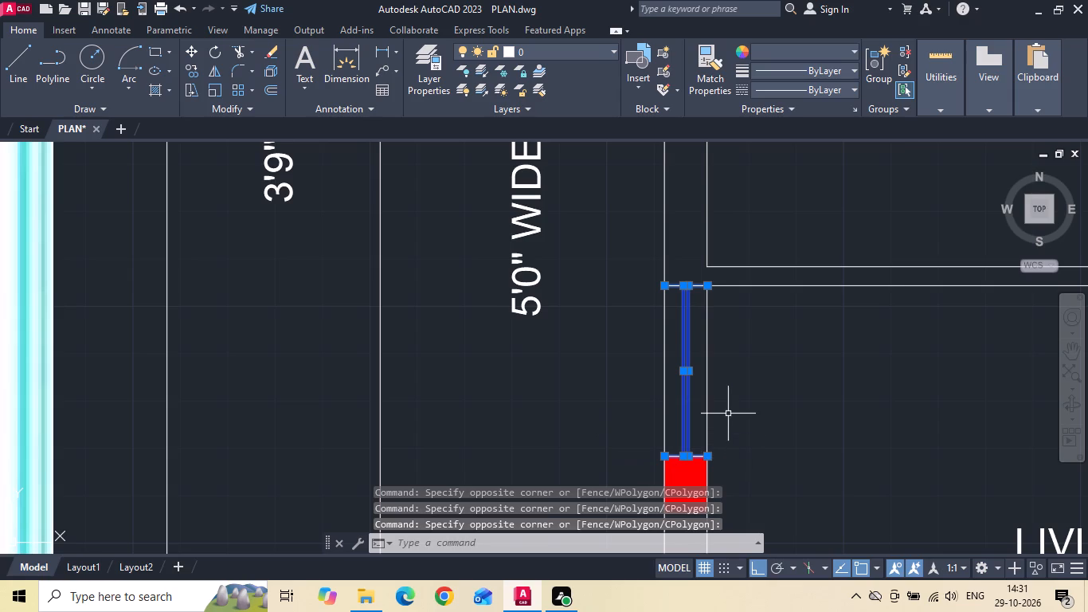
right_click(727, 410)
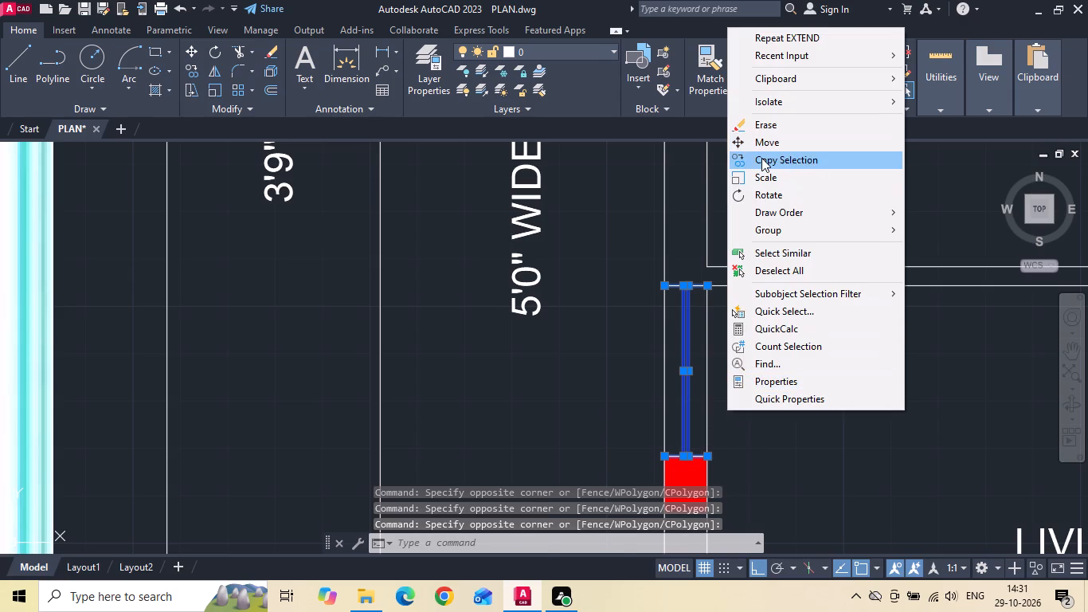
click(761, 158)
drag(708, 457, 708, 449)
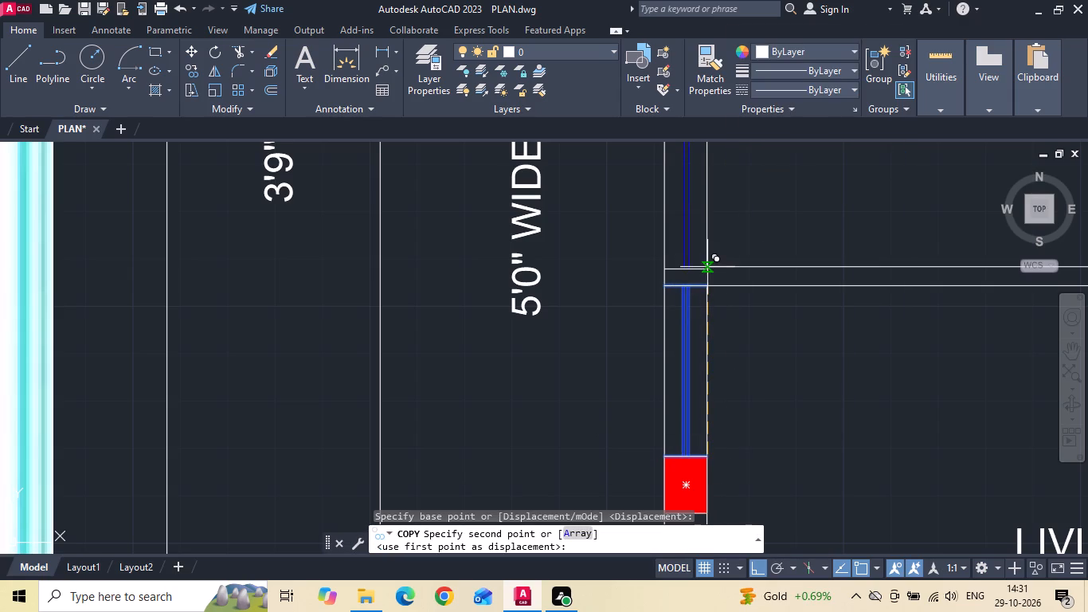
click(703, 268)
middle_drag(703, 303, 708, 351)
scroll(712, 372, down, 1)
scroll(796, 412, down, 1)
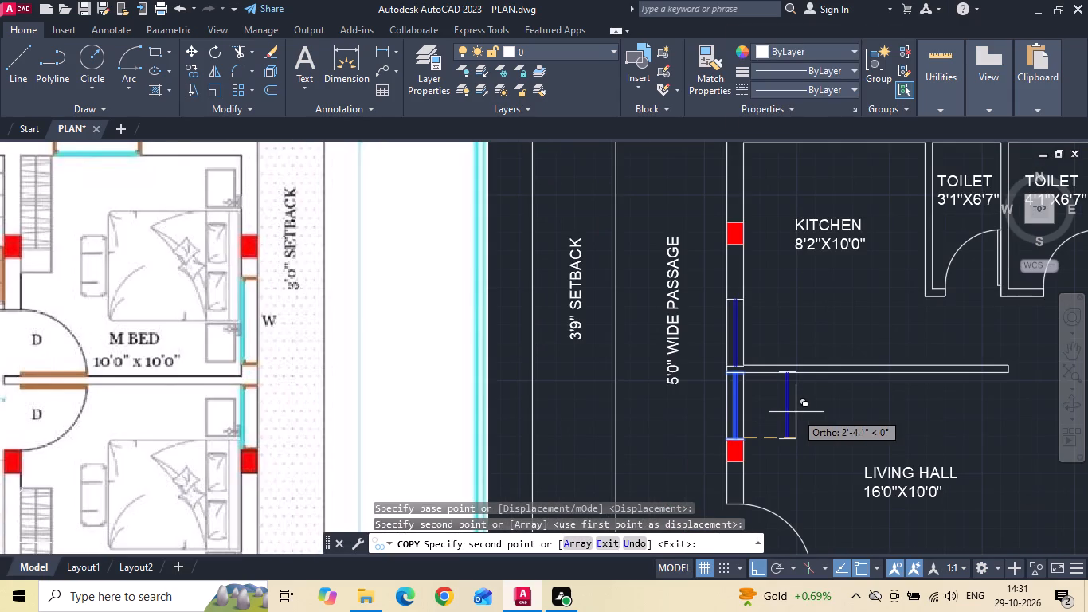
key(Escape)
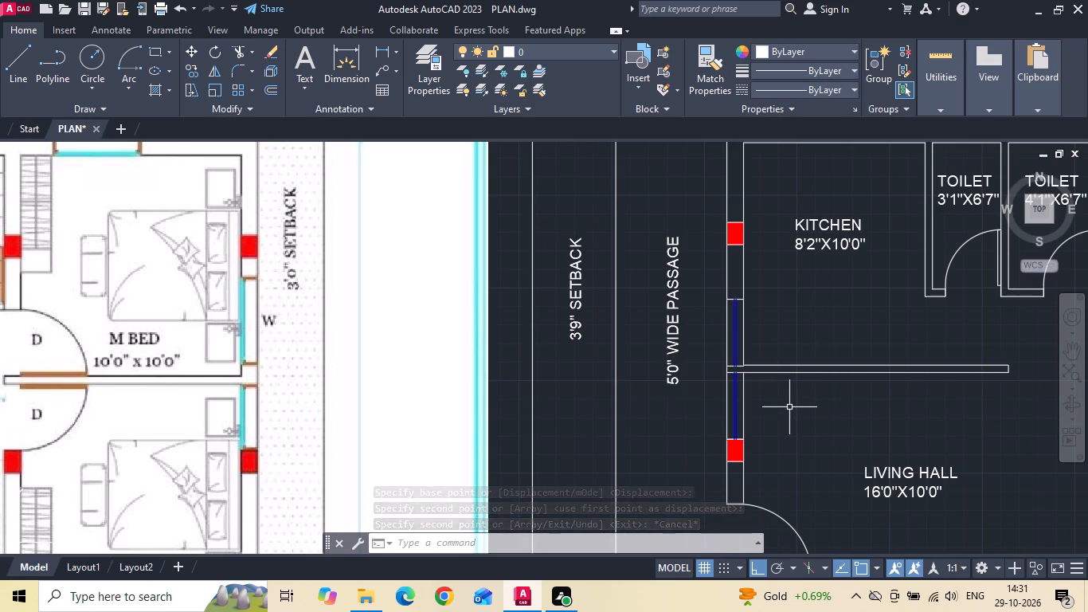
Move the kitchen window up along the outer wall so its top end line sits about 1'-4" below the red column.
scroll(780, 369, down, 2)
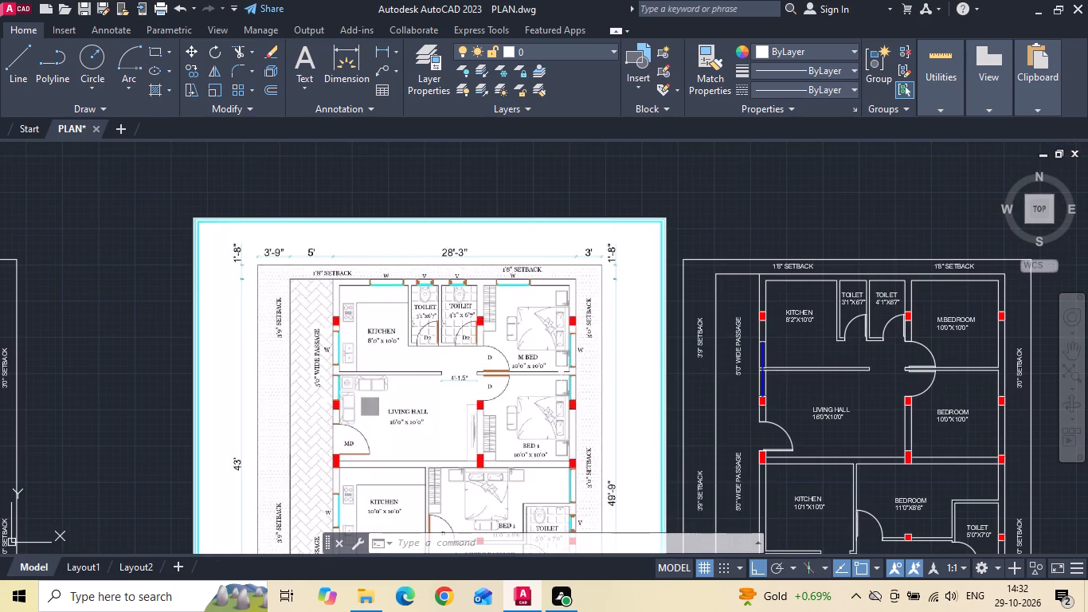
scroll(401, 338, up, 2)
key(Escape)
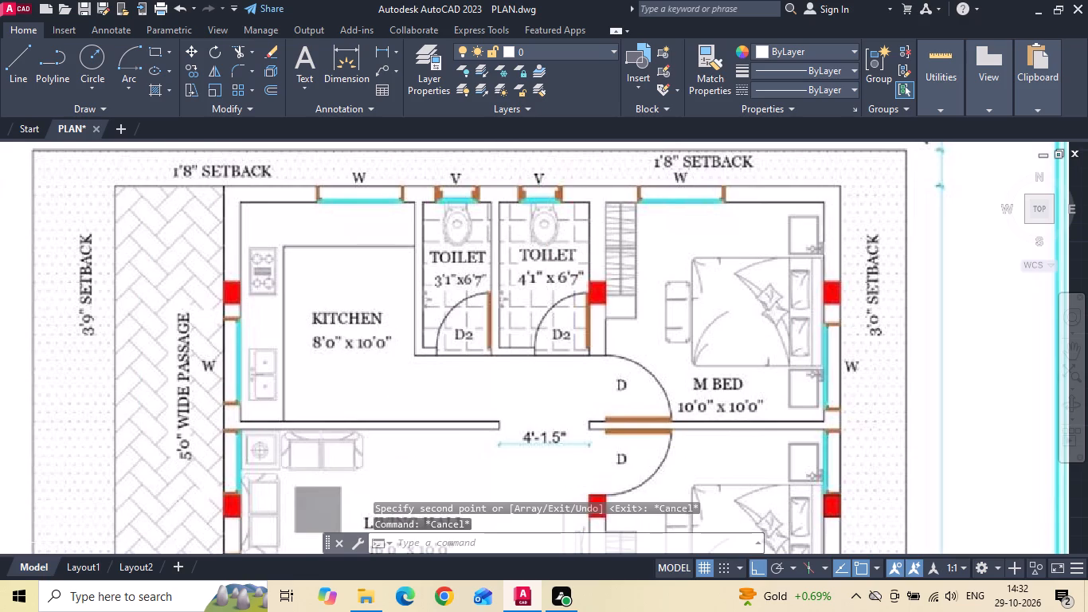
scroll(288, 283, down, 2)
scroll(727, 304, up, 2)
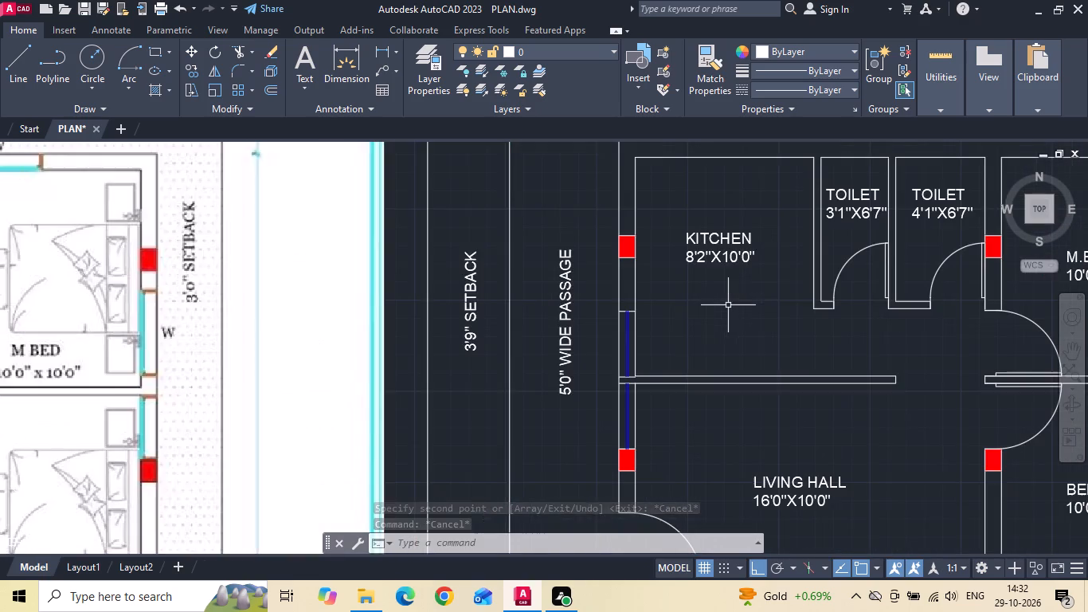
middle_drag(672, 331, 593, 340)
scroll(541, 375, up, 2)
click(511, 421)
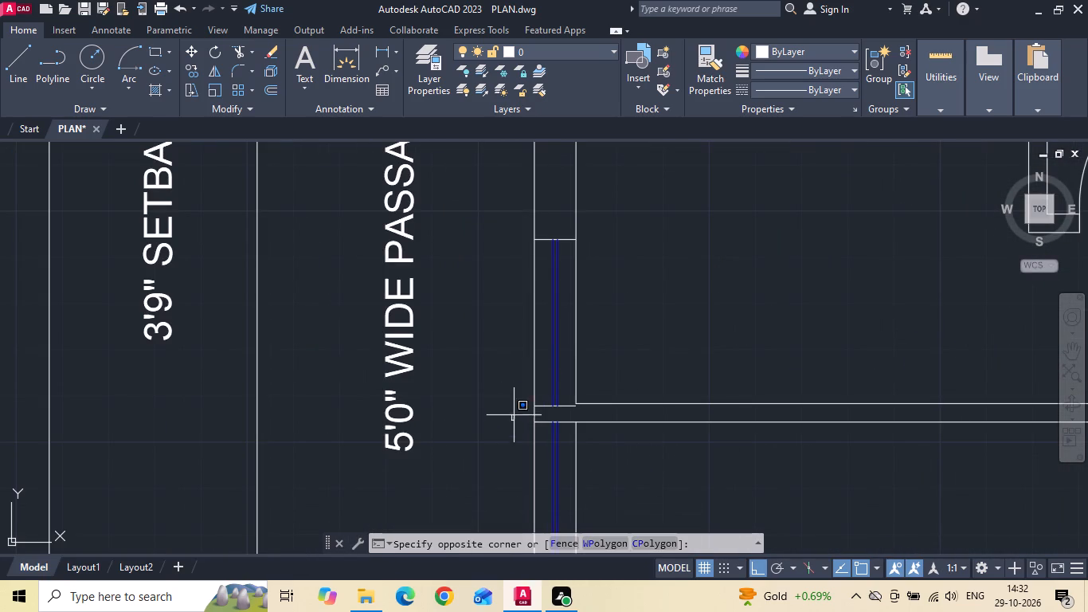
click(606, 223)
right_click(606, 223)
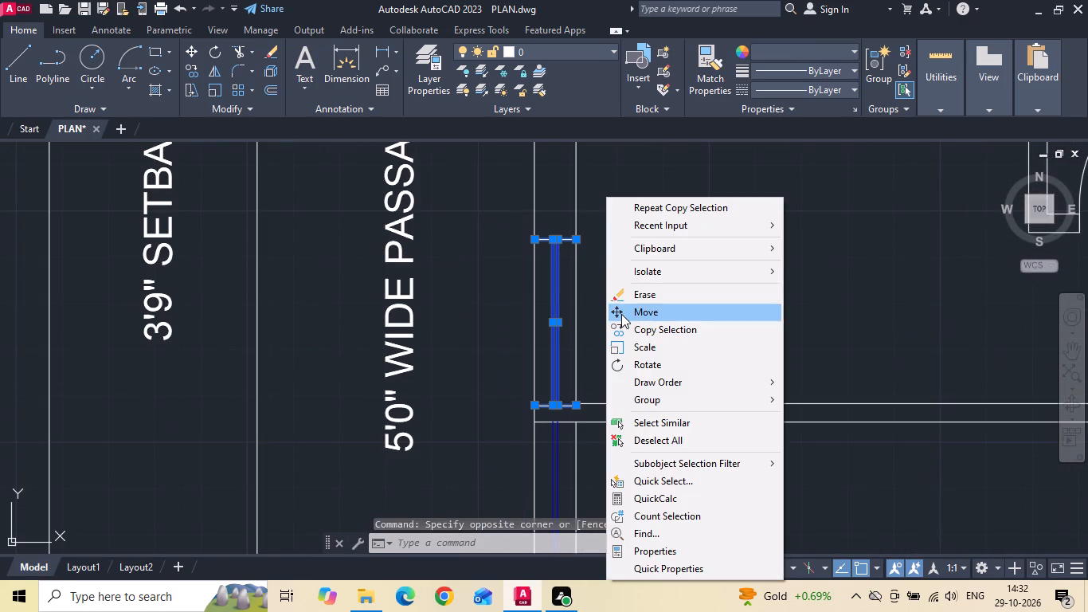
click(621, 314)
click(653, 331)
click(649, 270)
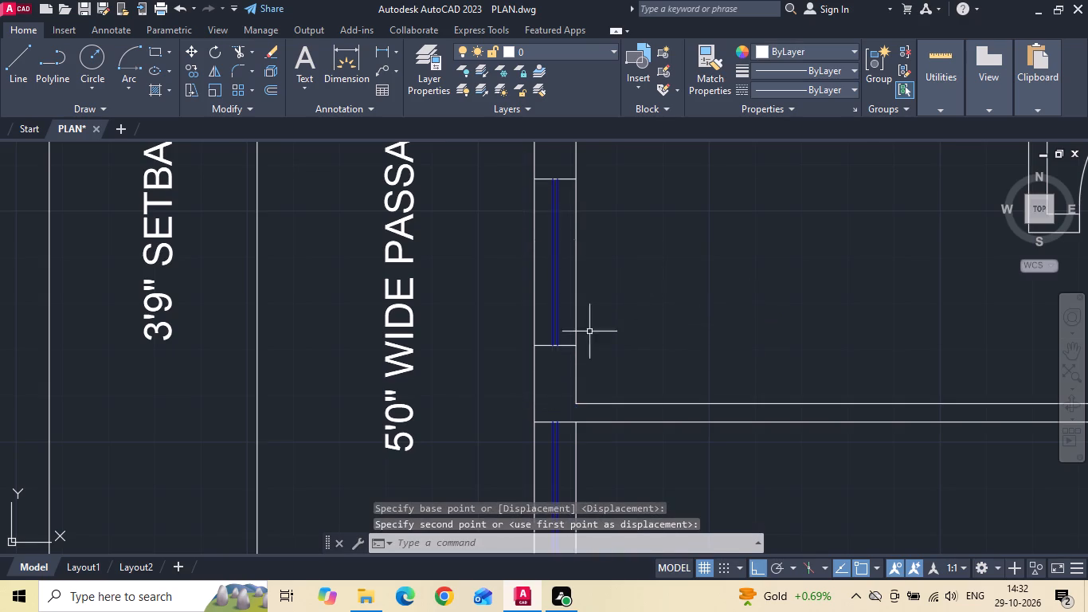
Add a linear dimension from the kitchen column's lower corner to the kitchen window's top end line.
scroll(562, 377, down, 1)
middle_drag(631, 305, 604, 344)
click(388, 49)
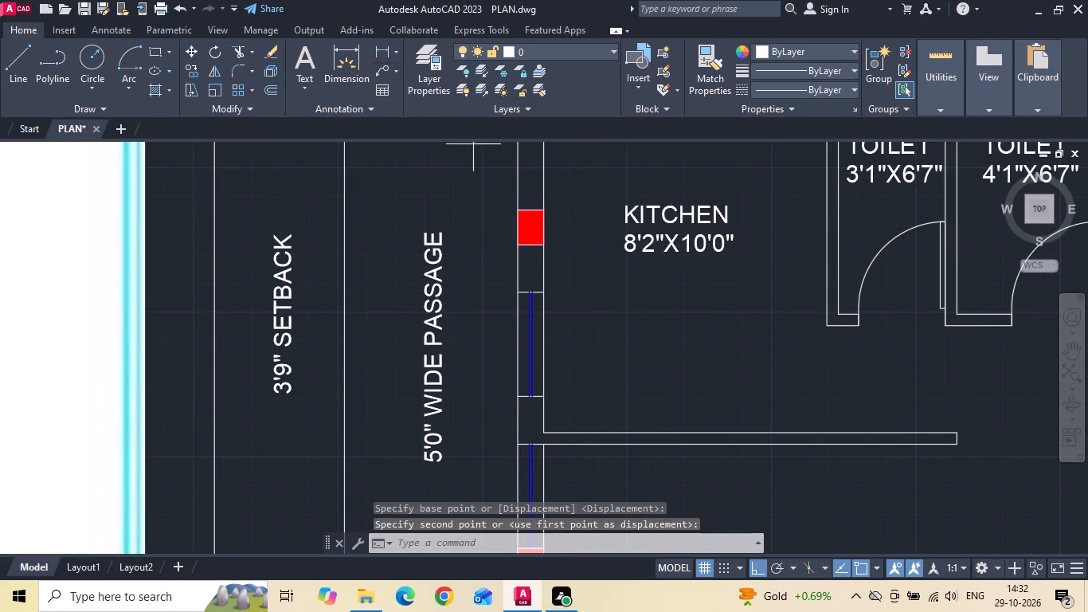
drag(548, 246, 548, 255)
click(543, 288)
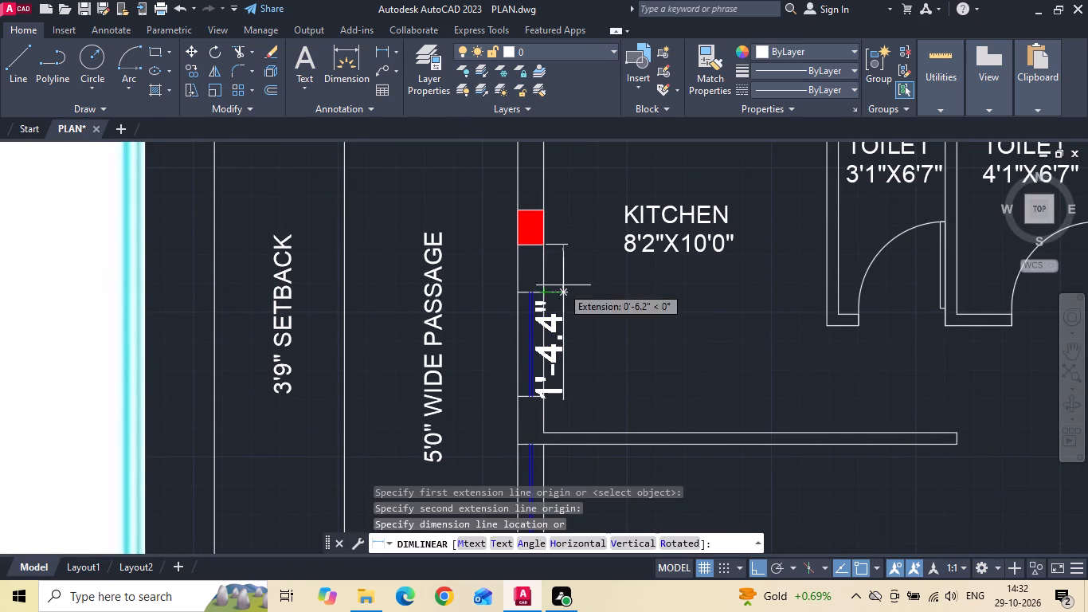
click(568, 284)
Add a linear dimension from the kitchen column's lower corner to the upper face of the kitchen and living hall partition.
scroll(685, 298, down, 2)
middle_drag(304, 309, 353, 295)
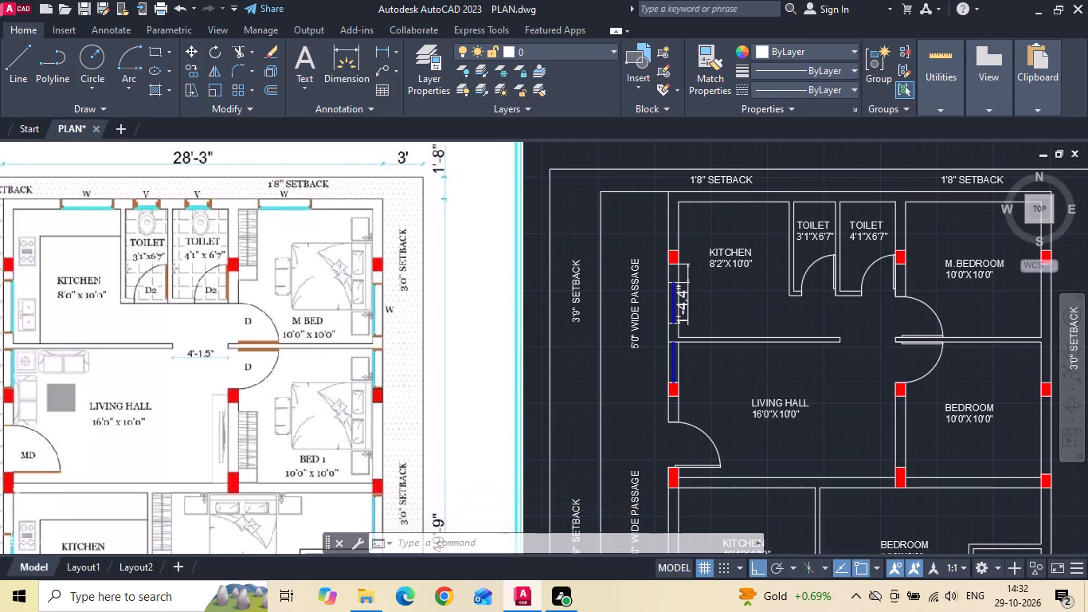
click(378, 46)
scroll(745, 343, up, 1)
scroll(669, 291, up, 1)
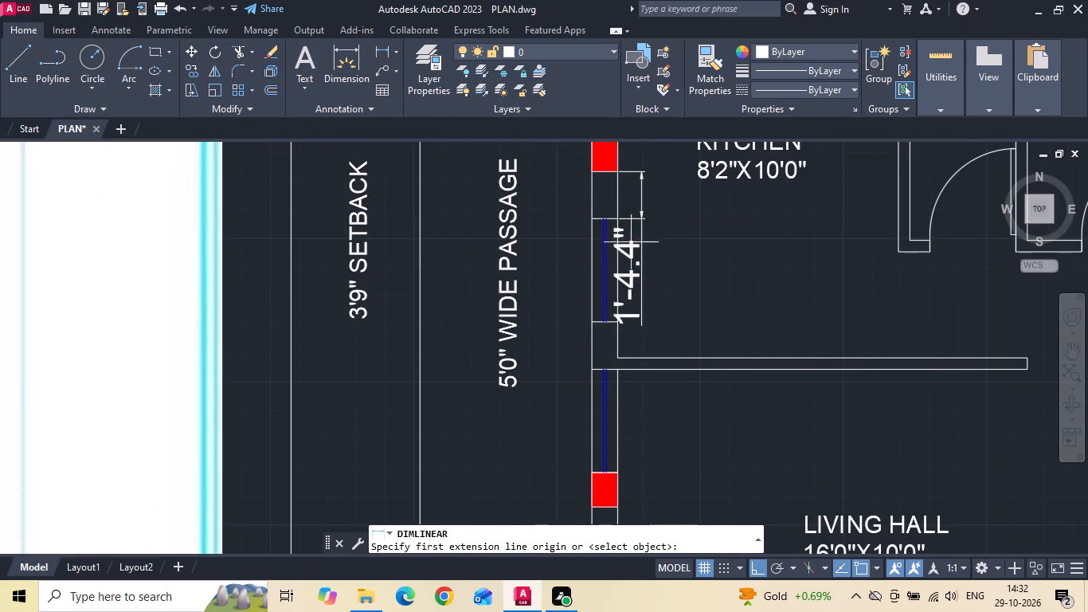
scroll(620, 167, up, 2)
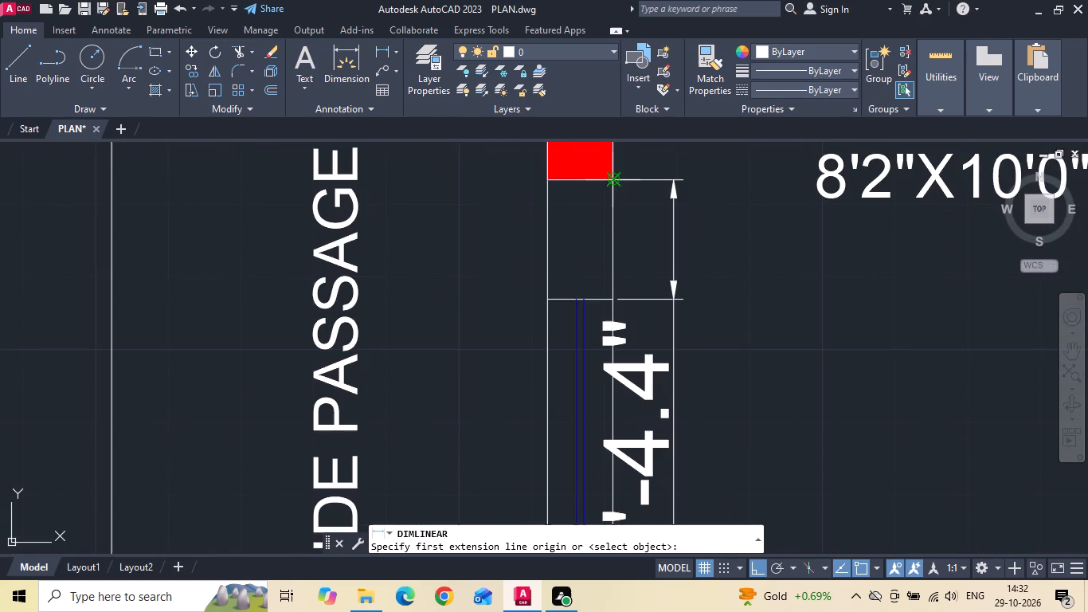
click(615, 184)
scroll(606, 216, down, 1)
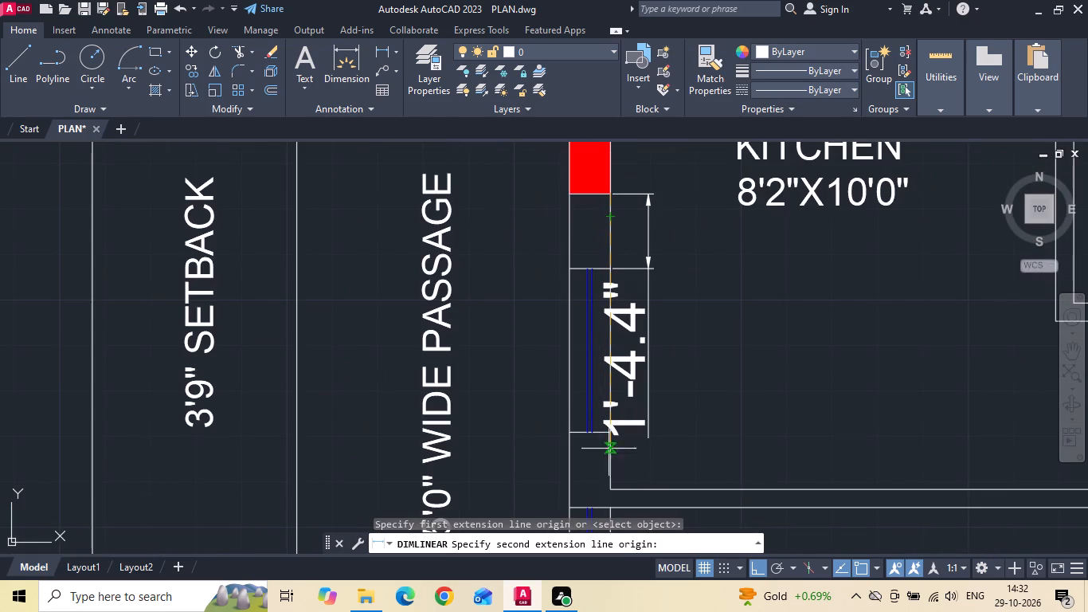
click(612, 488)
click(726, 428)
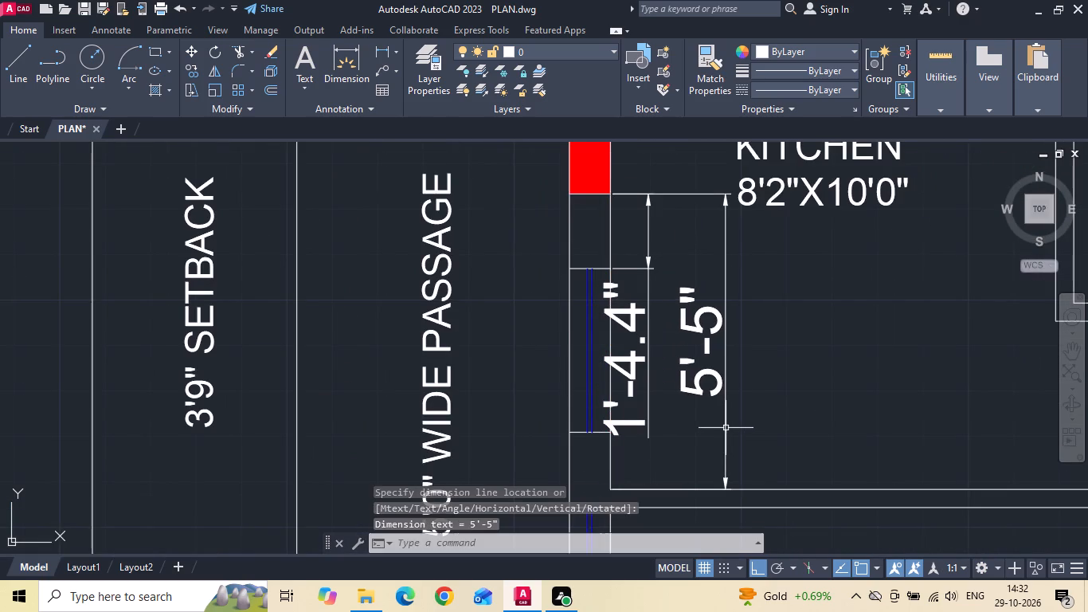
Draw a horizontal construction line from the red column's lower inner corner into the kitchen.
middle_click(662, 401)
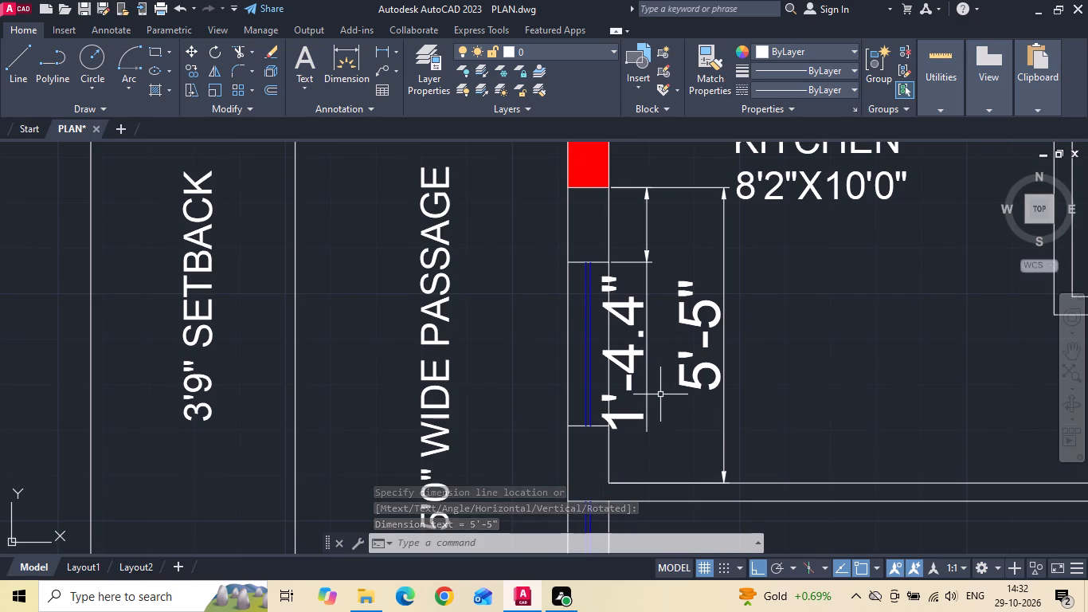
key(l)
key(space)
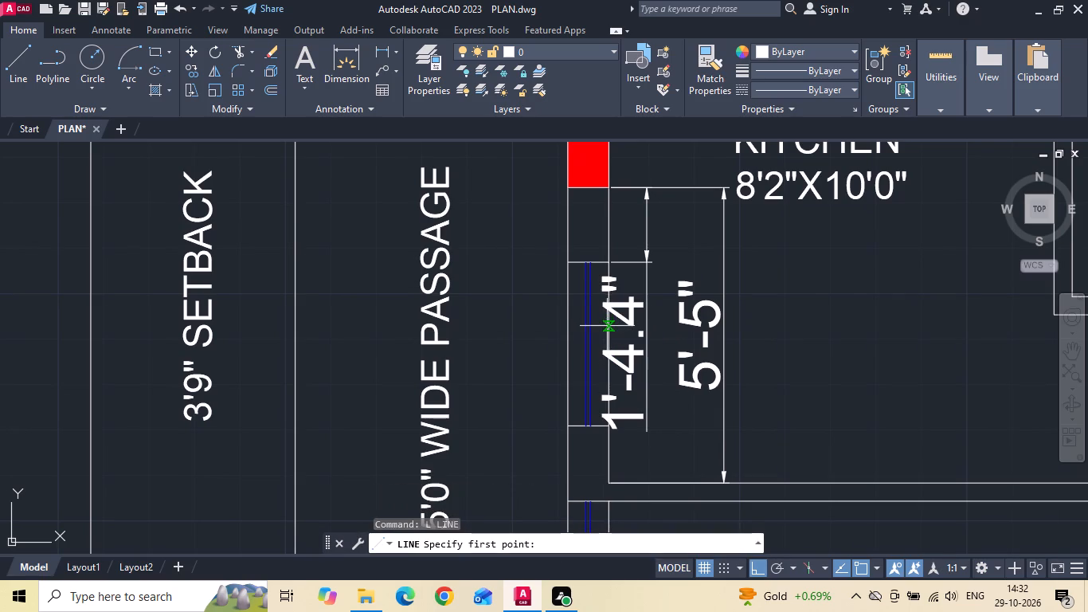
click(609, 188)
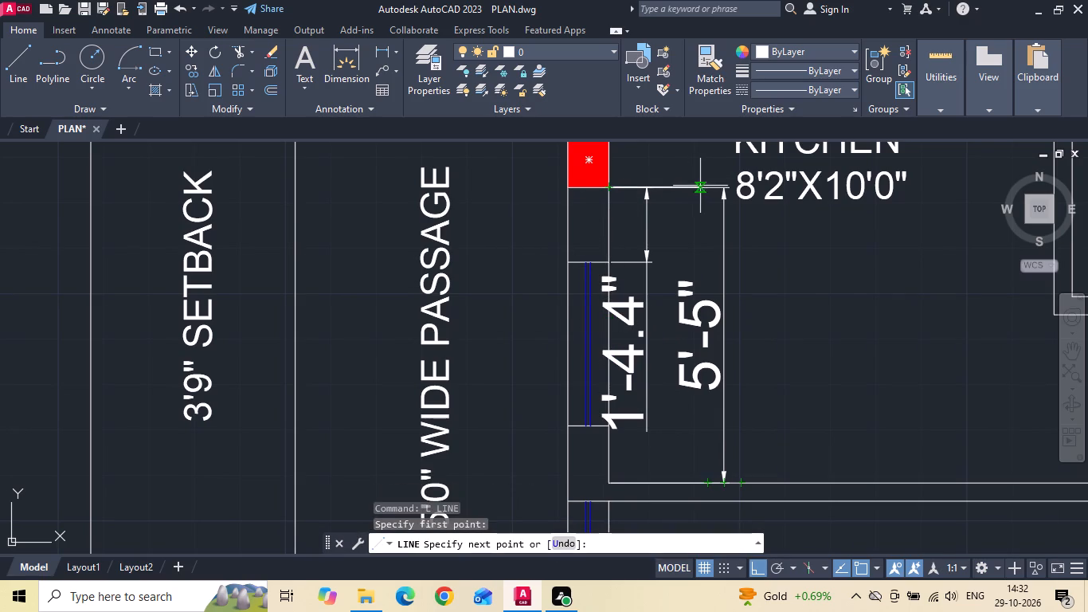
click(700, 168)
key(Escape)
Draw a vertical construction line from the middle of the horizontal line down to the partition's upper face.
text(L)
key(space)
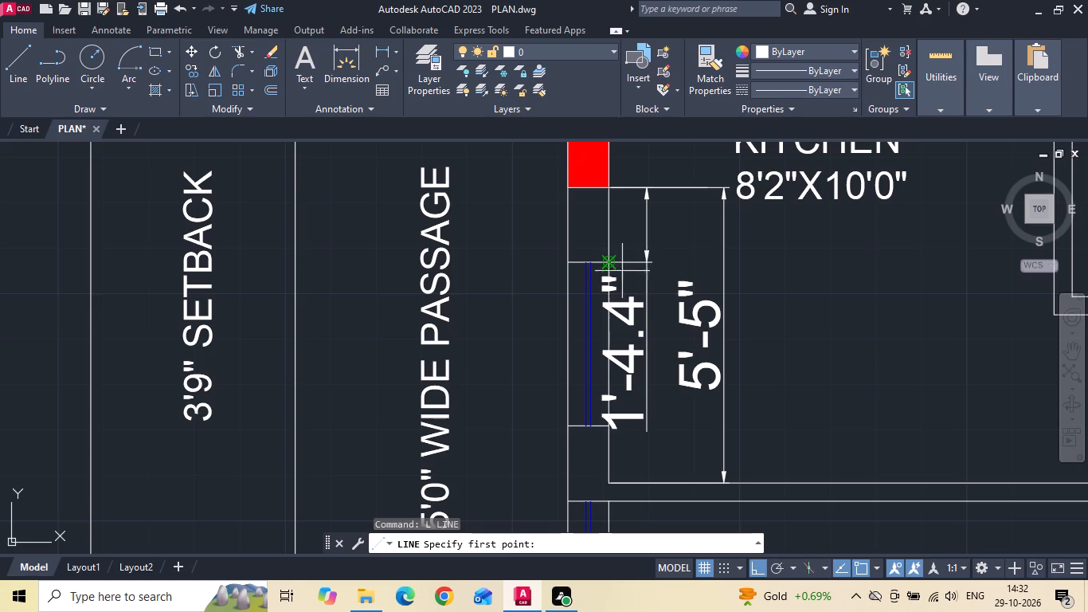
drag(677, 191, 676, 211)
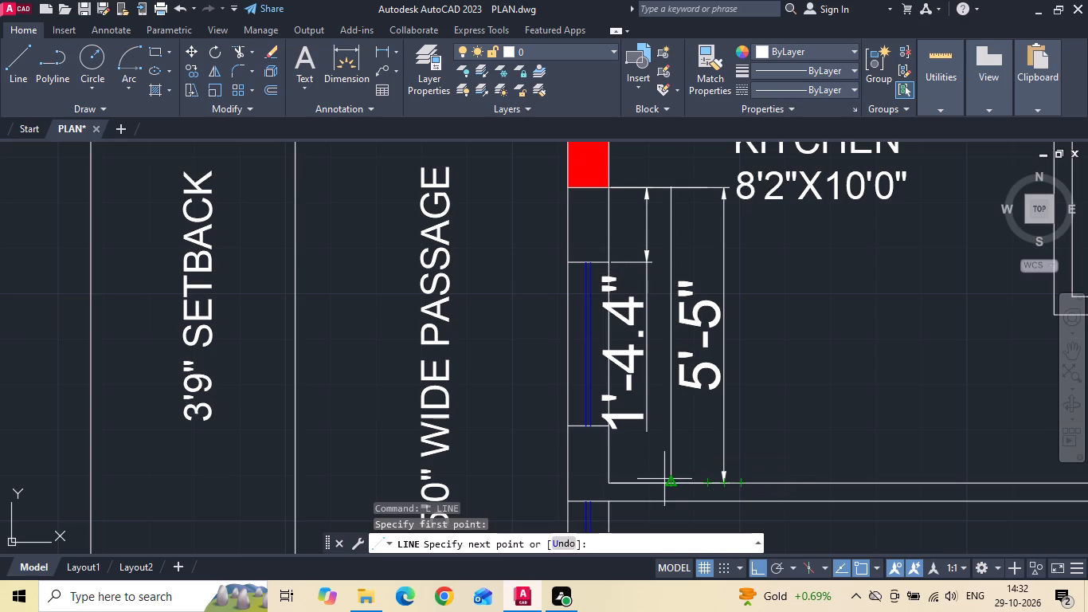
click(667, 482)
key(Escape)
Save the drawing.
key(ctrl+s)
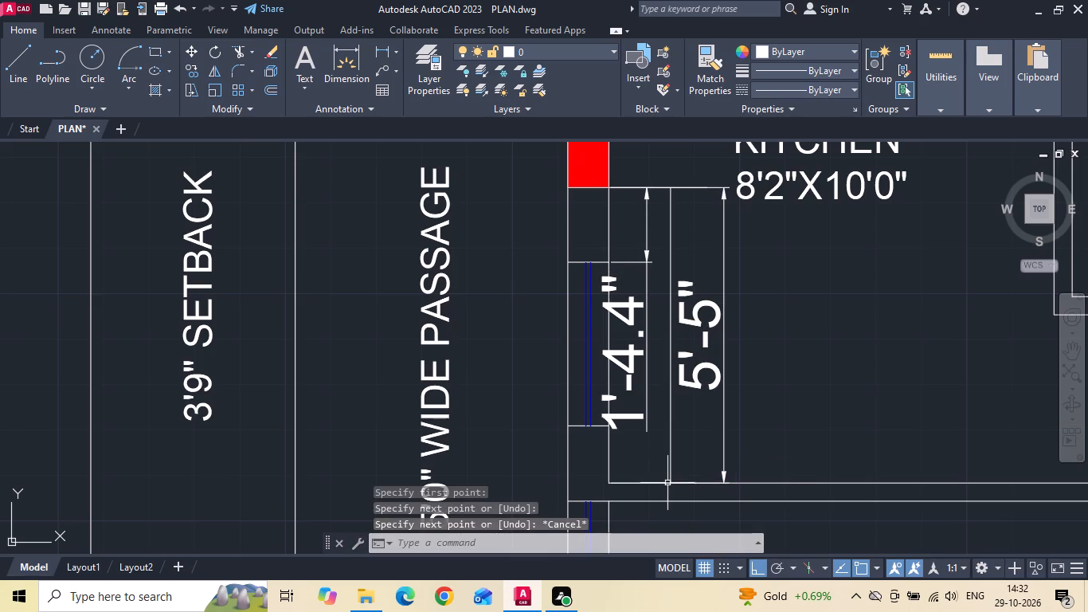
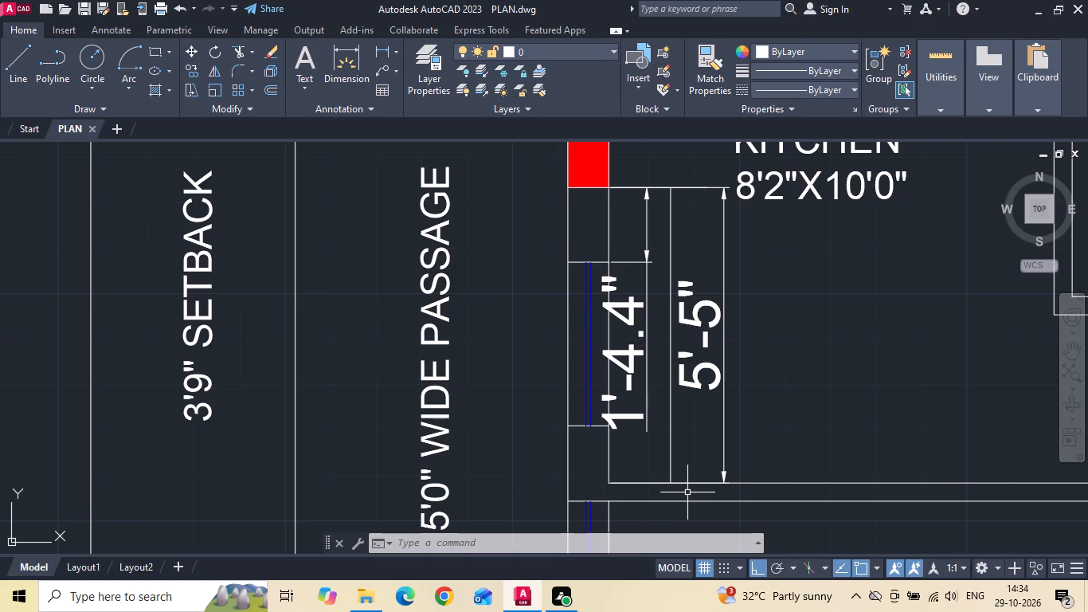
Delete the 1'-4.4" dimension beside the kitchen window.
key(Escape)
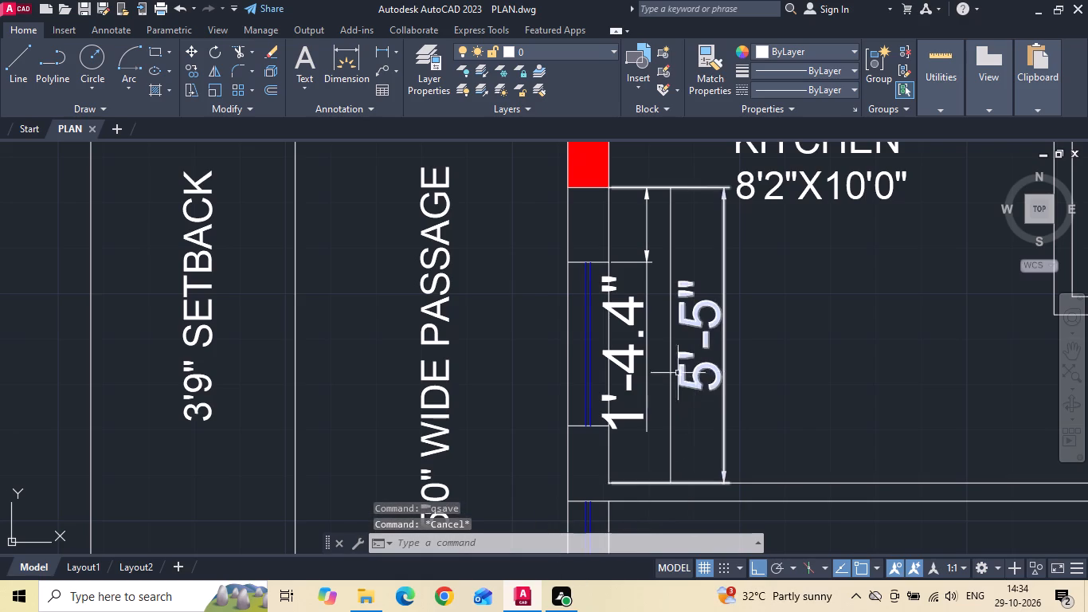
click(651, 376)
click(628, 328)
key(Delete)
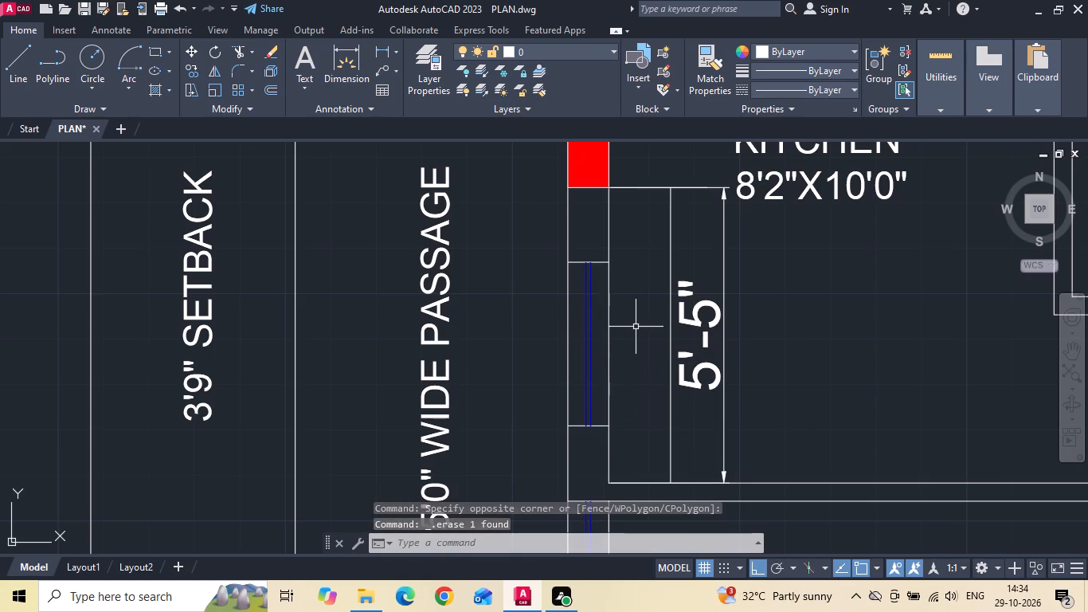
Draw a horizontal construction line from the midpoint of the vertical construction line across the kitchen window wall.
key(l)
key(space)
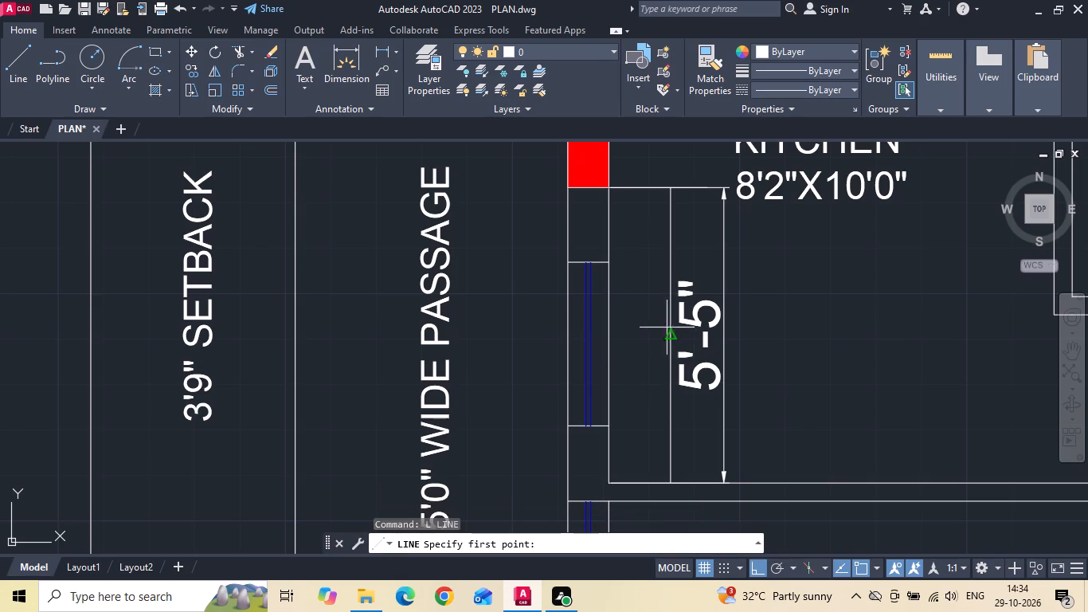
click(669, 332)
click(526, 340)
key(Escape)
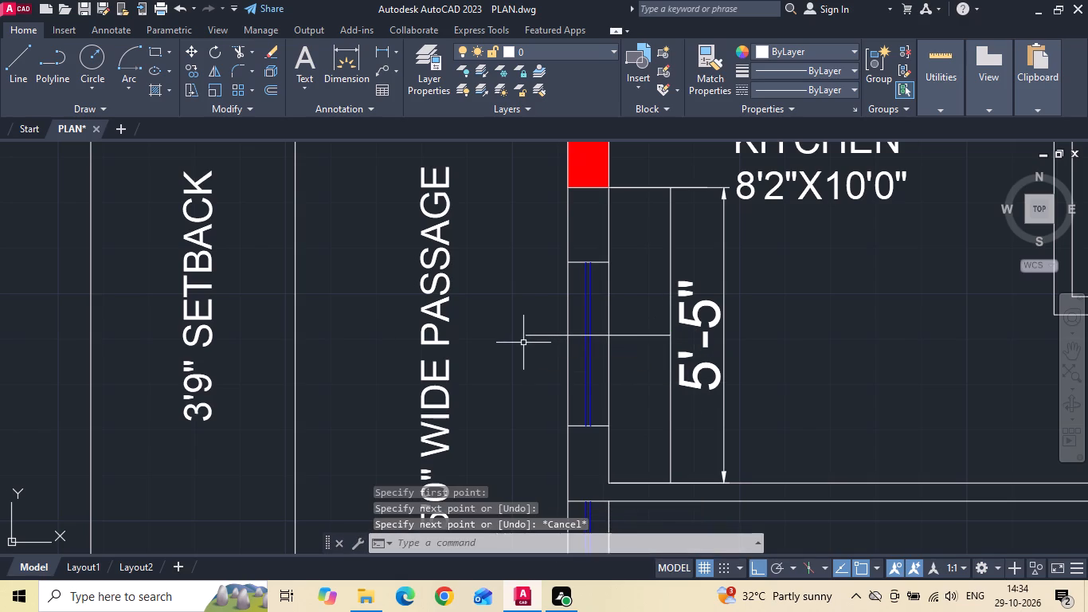
Offset the horizontal construction line 2' to both its upper and lower sides.
text(O 2')
key(Return)
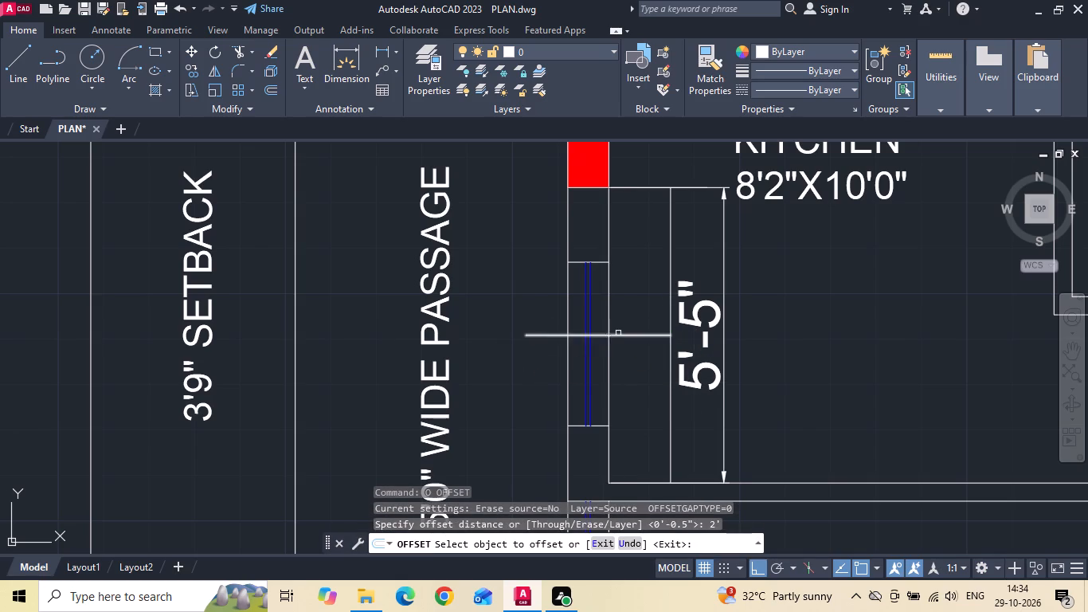
drag(628, 334, 628, 319)
click(628, 273)
drag(625, 335, 625, 347)
click(622, 370)
key(Escape)
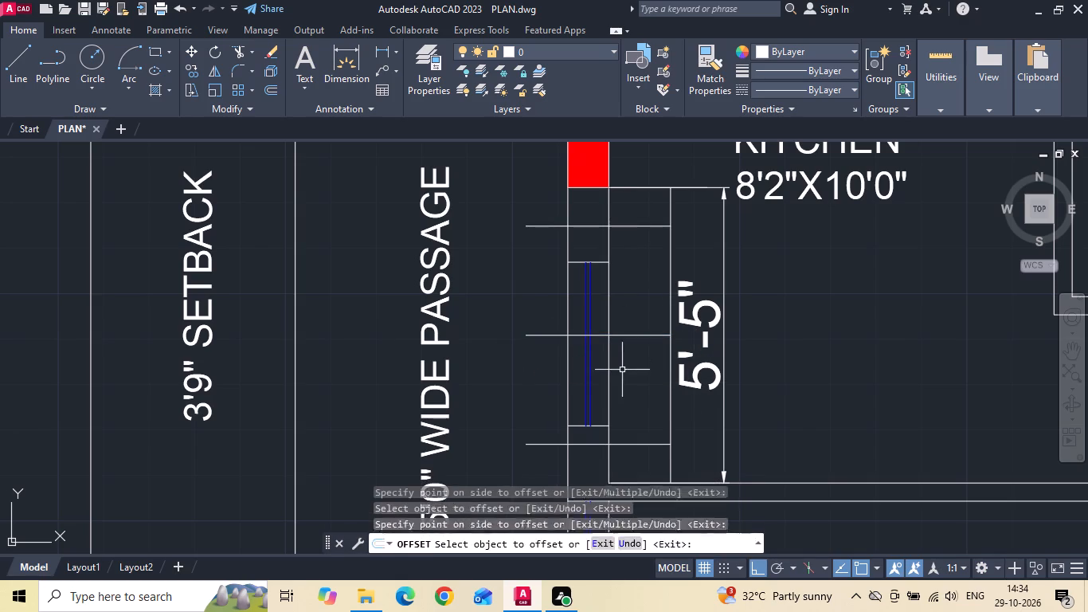
Move the kitchen window's lower jamb line down to where the lower offset line meets the inner wall face.
middle_drag(603, 416, 601, 392)
click(599, 405)
click(594, 382)
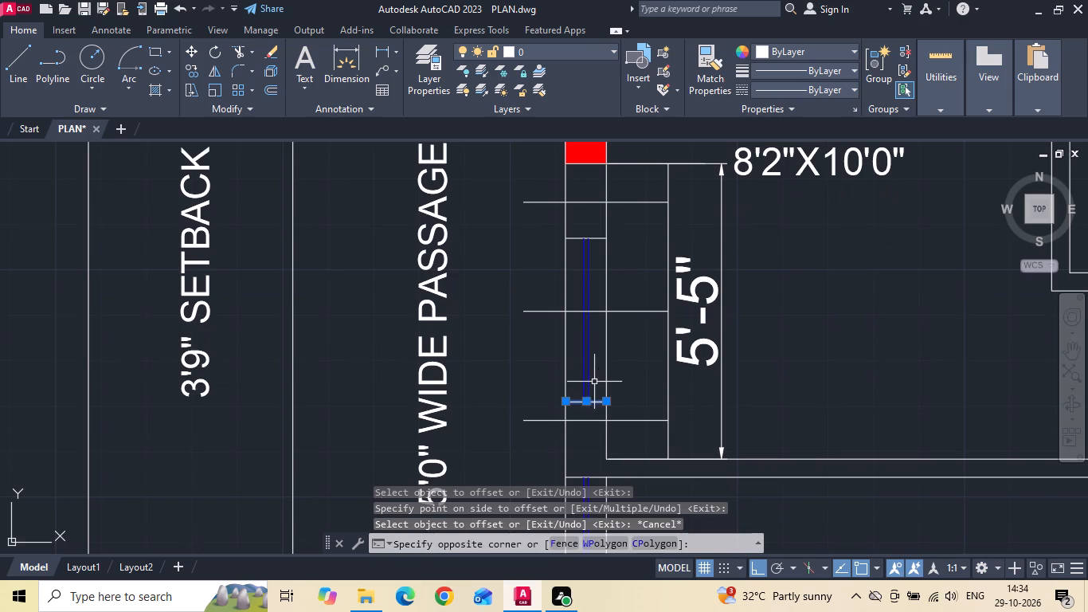
right_click(594, 382)
click(621, 288)
scroll(597, 419, up, 1)
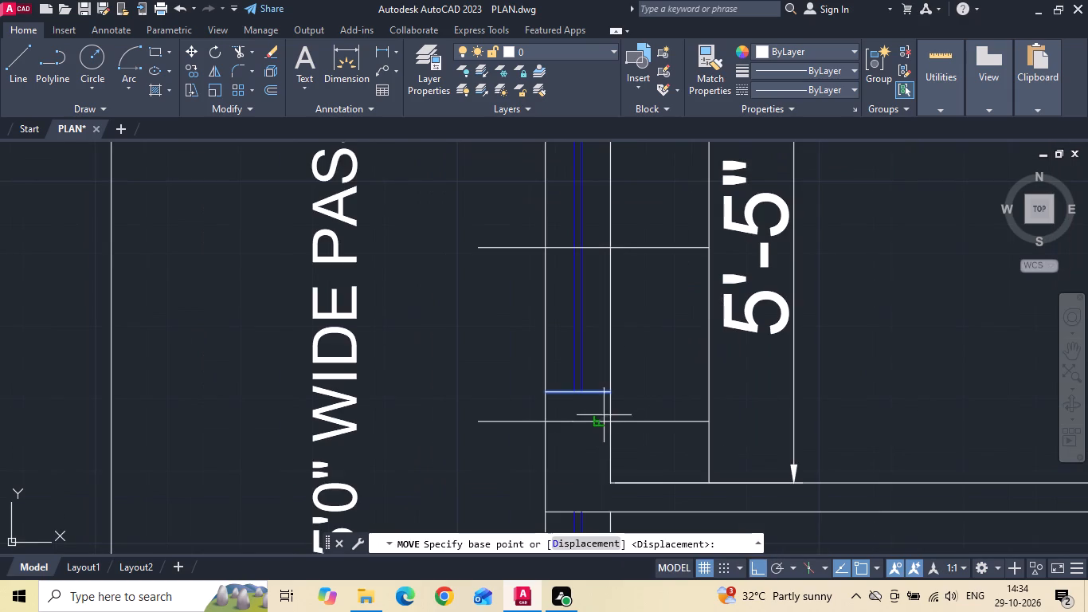
drag(611, 389, 610, 397)
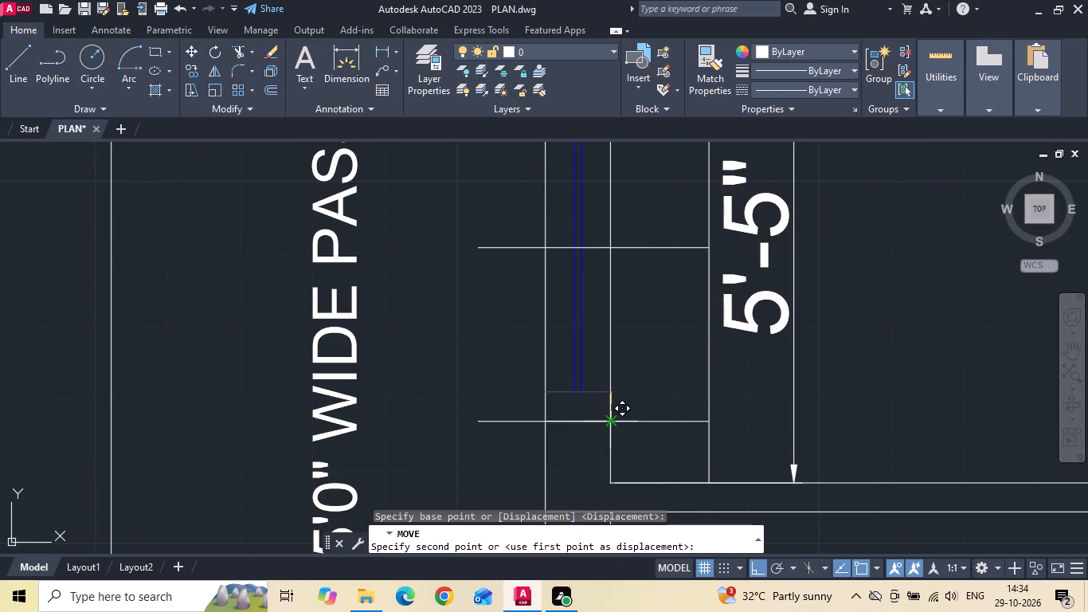
click(610, 420)
Move the kitchen window's upper jamb line up to where the upper offset line meets the inner wall face.
scroll(604, 451, down, 2)
scroll(602, 300, up, 2)
click(588, 371)
right_click(586, 357)
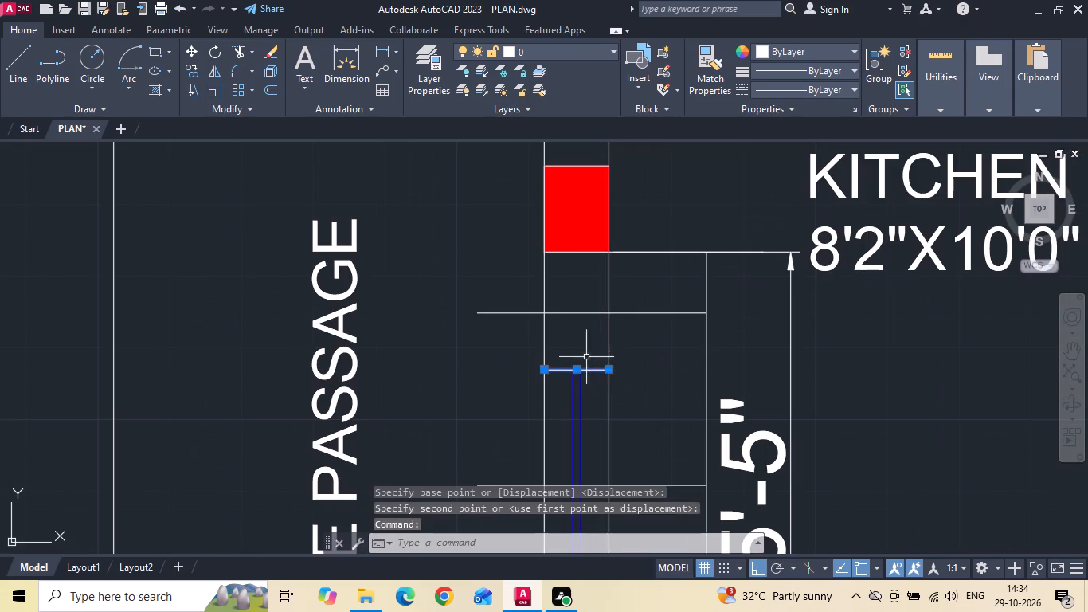
click(618, 296)
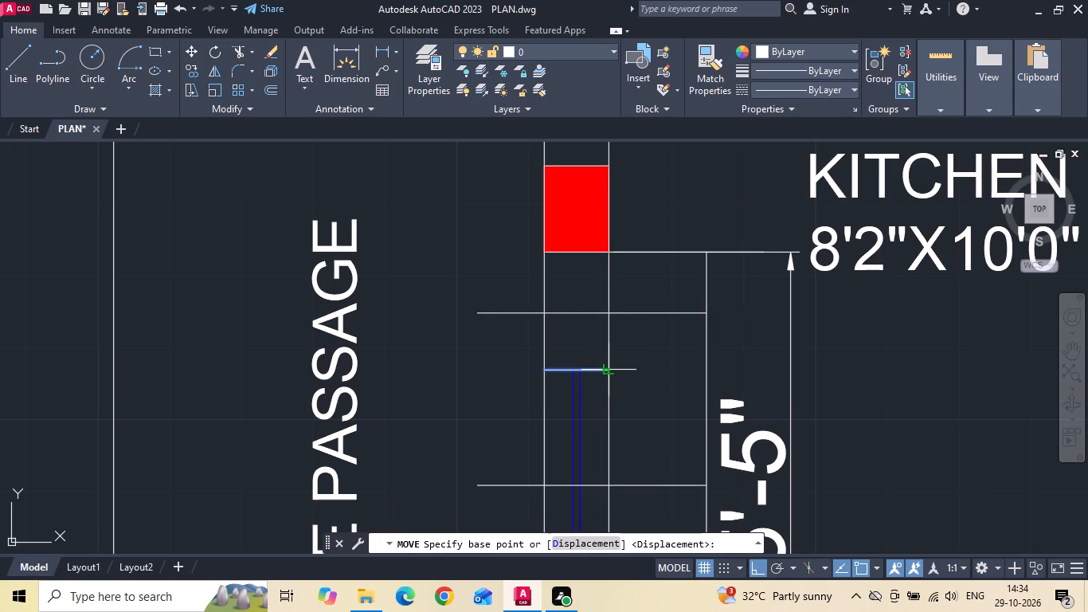
click(608, 372)
click(608, 316)
key(Escape)
Delete the three horizontal construction lines crossing the kitchen window.
scroll(634, 300, down, 2)
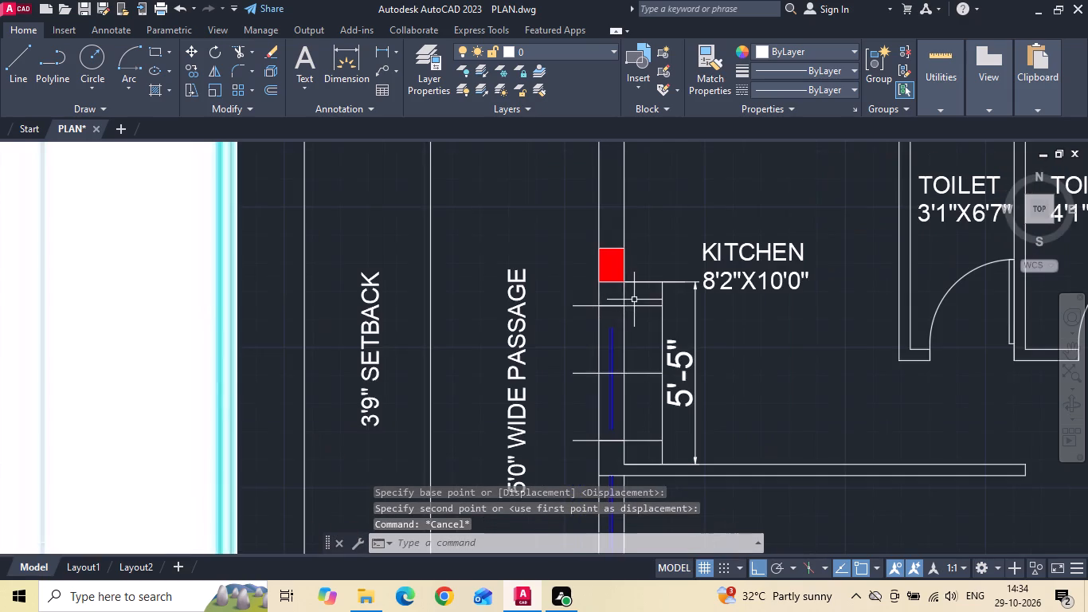
drag(643, 296, 639, 351)
click(632, 441)
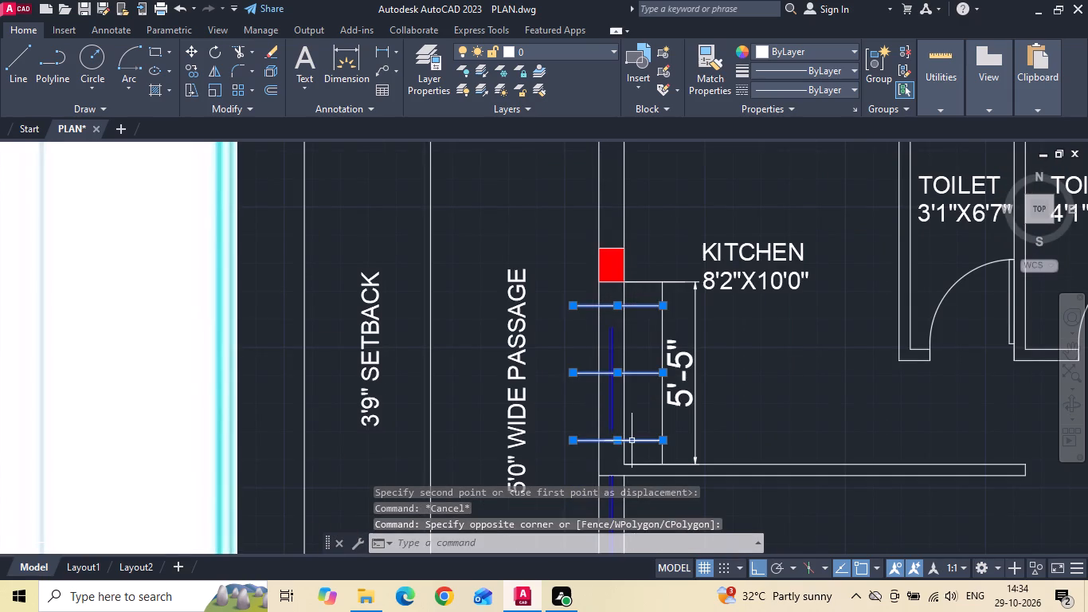
key(Delete)
Extend both blue glass lines of the kitchen window to the upper and lower jamb lines.
text(EX)
key(space)
click(611, 406)
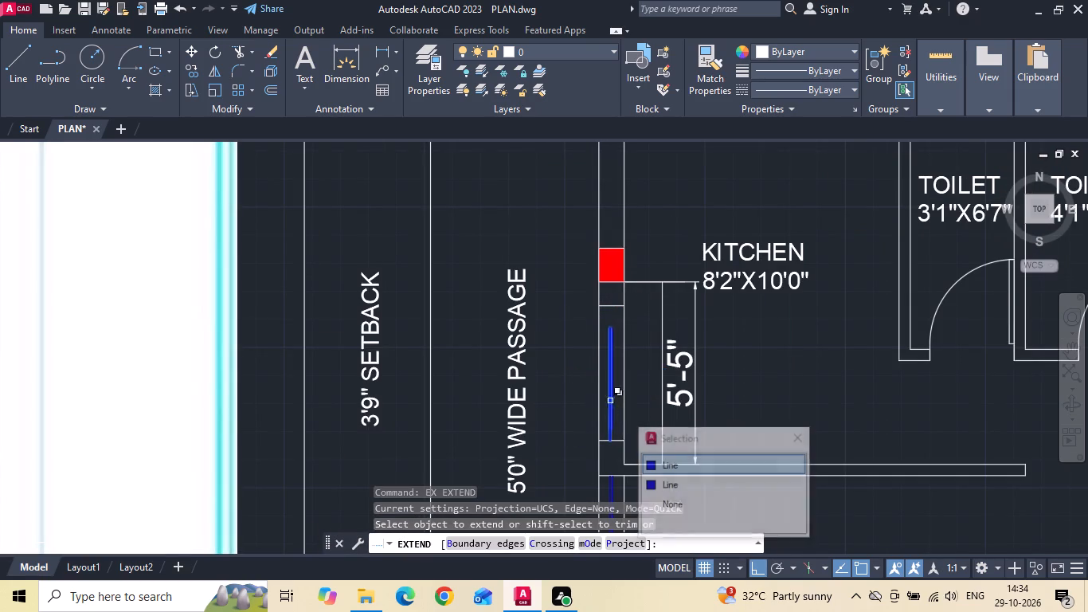
click(612, 379)
click(613, 386)
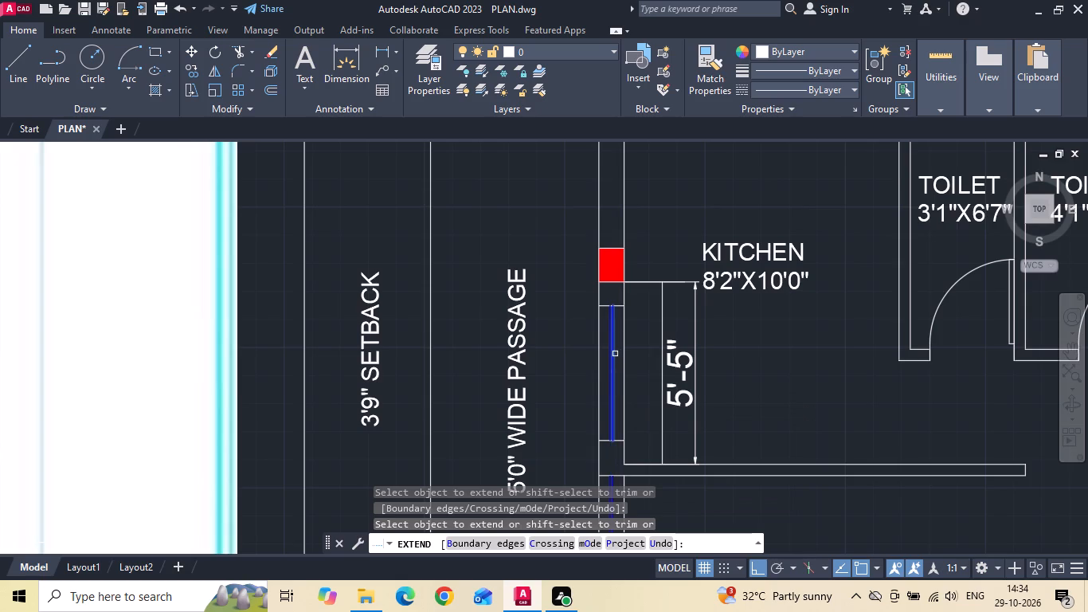
click(615, 352)
key(Escape)
Save the drawing.
key(ctrl+s)
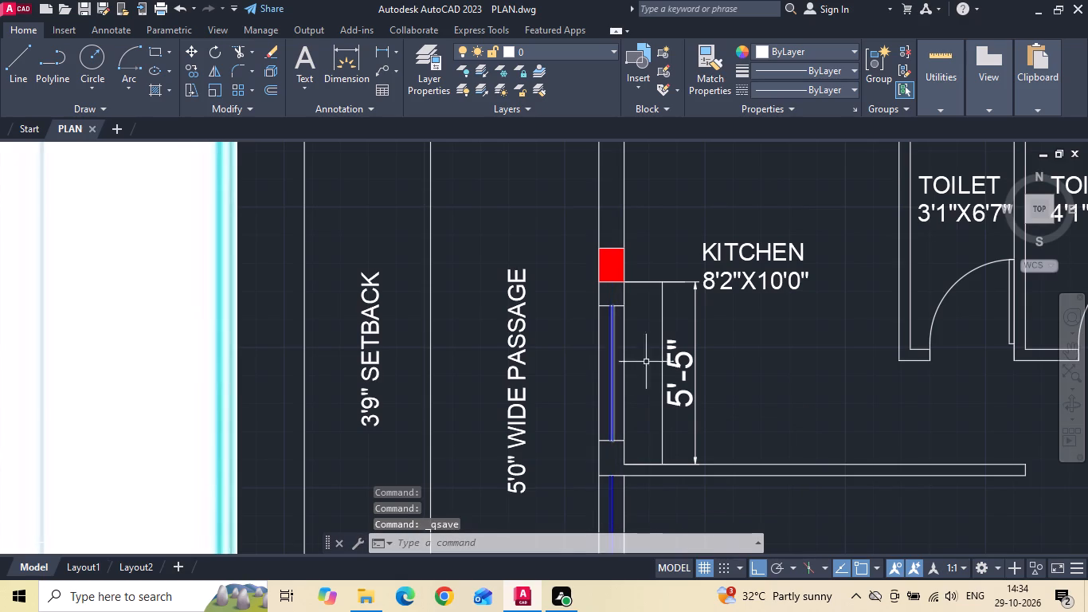
Delete the 5'-5" dimension beside the kitchen window.
drag(679, 365, 673, 379)
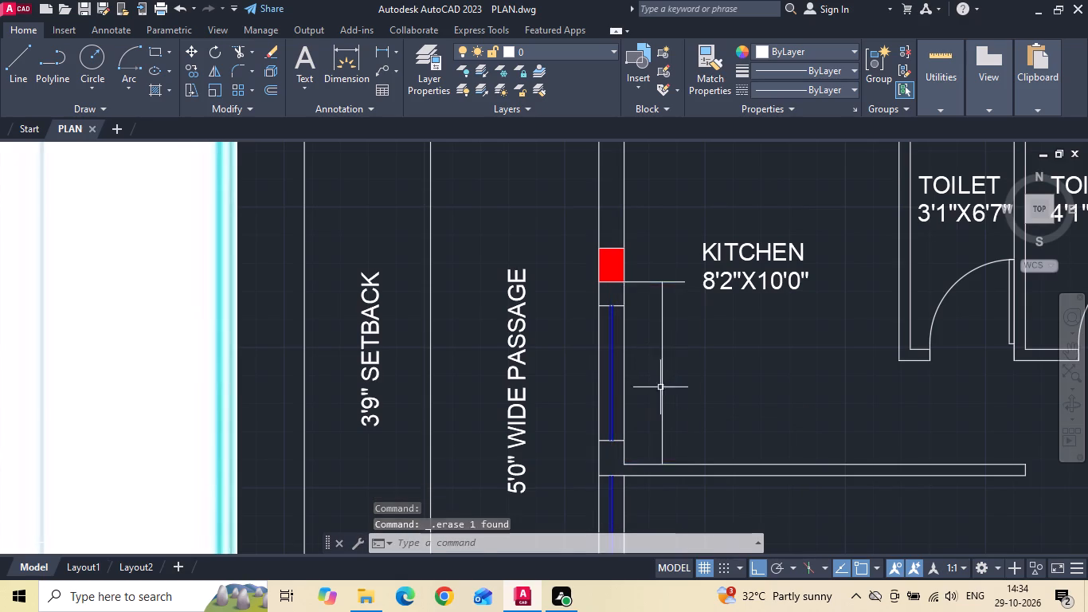
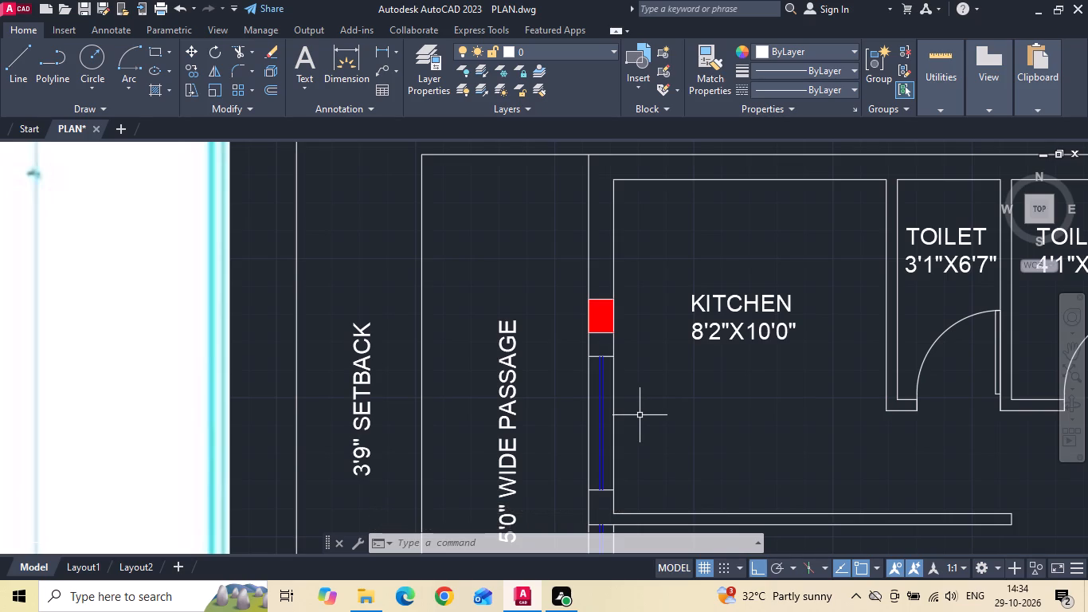
Copy the kitchen window to the M.Bedroom's outer side wall, keeping the same offset below the red column.
scroll(633, 368, down, 2)
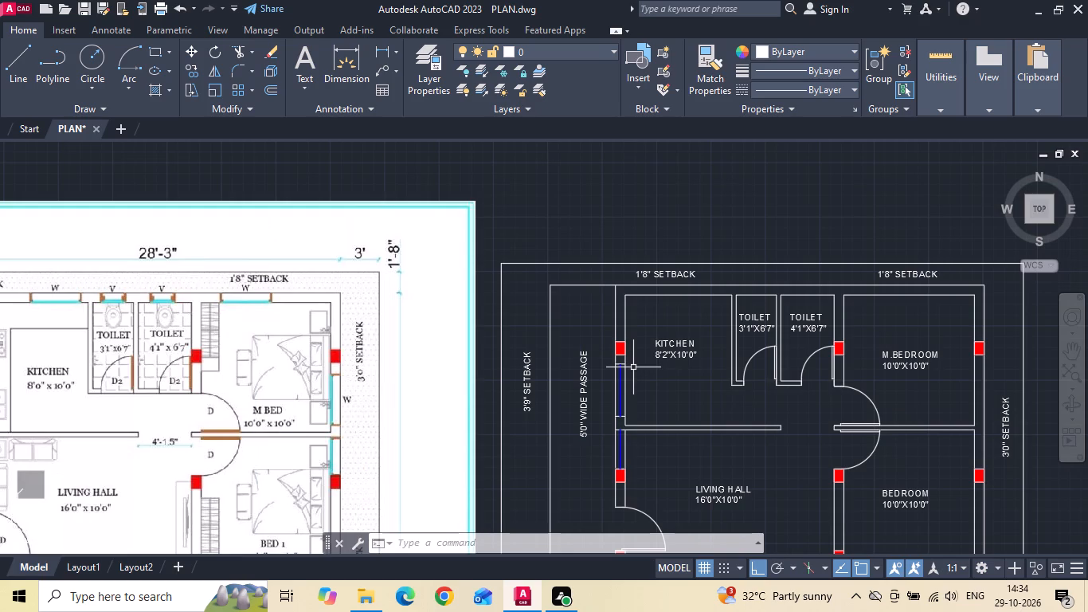
scroll(623, 411, up, 3)
drag(561, 454, 568, 441)
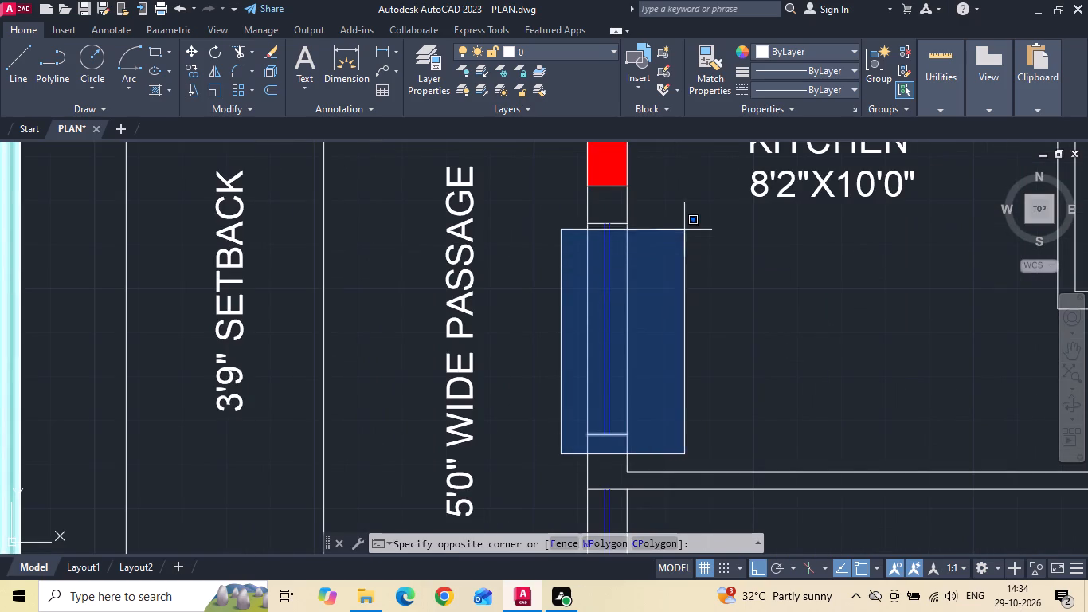
click(675, 214)
right_click(675, 214)
click(712, 329)
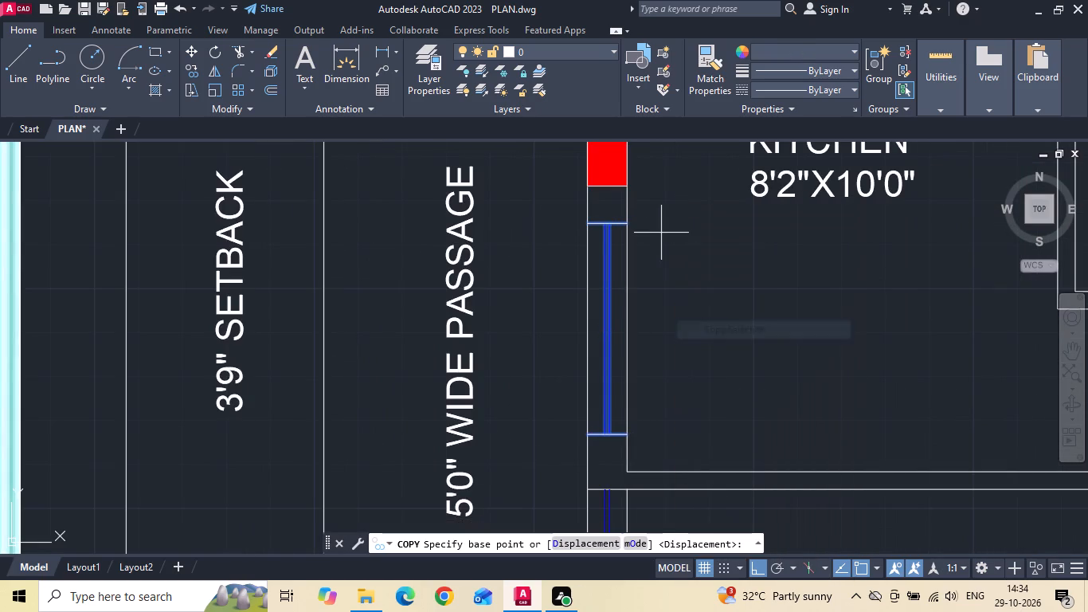
click(629, 185)
scroll(633, 203, down, 2)
middle_drag(738, 256, 401, 248)
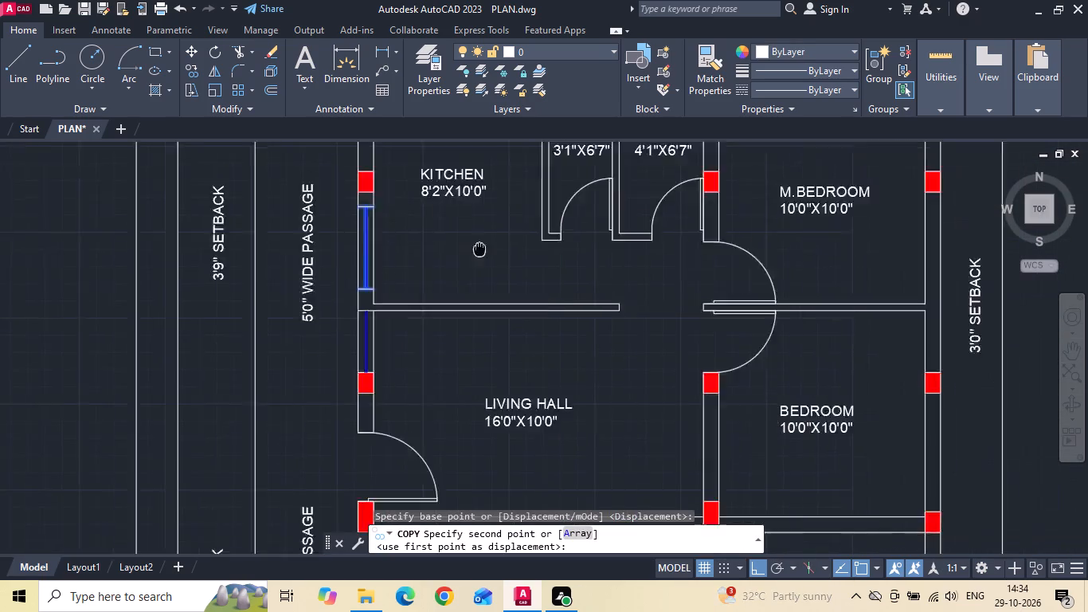
middle_drag(401, 248, 241, 248)
scroll(638, 157, up, 1)
scroll(724, 218, up, 3)
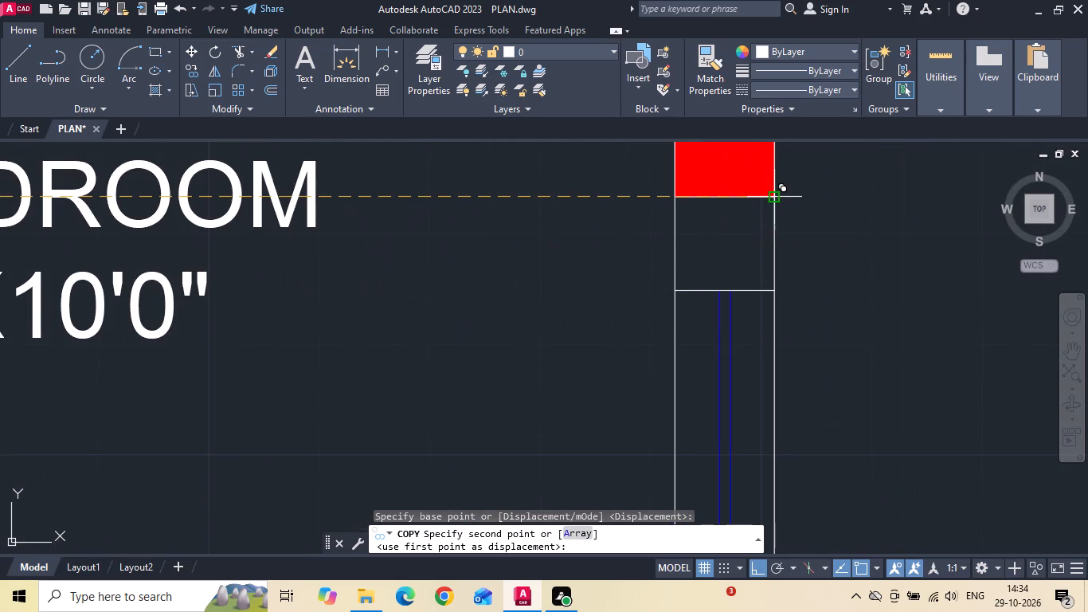
click(773, 195)
scroll(754, 226, down, 5)
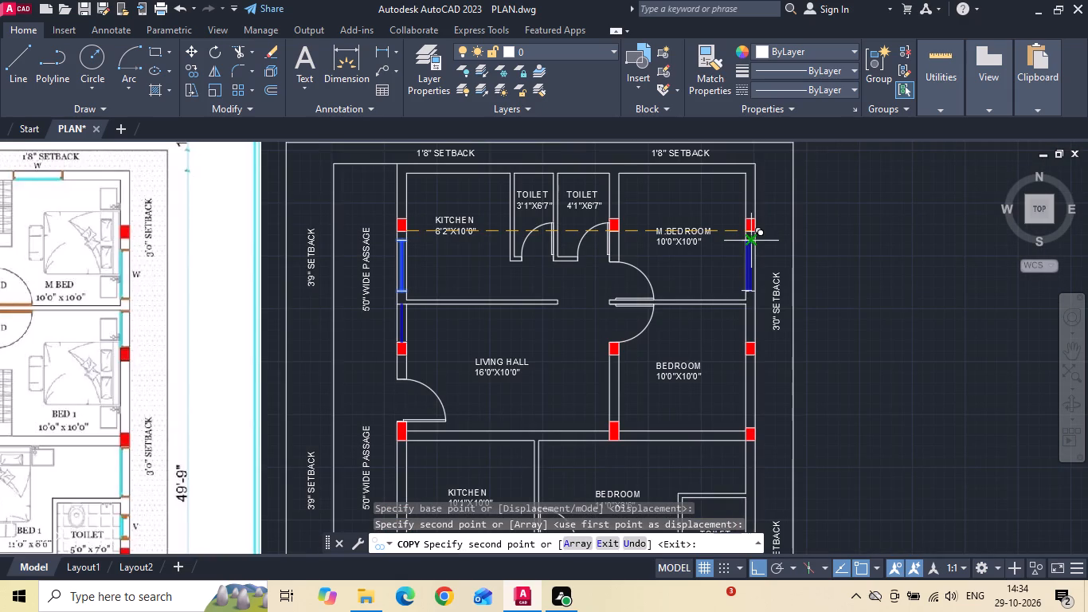
key(Escape)
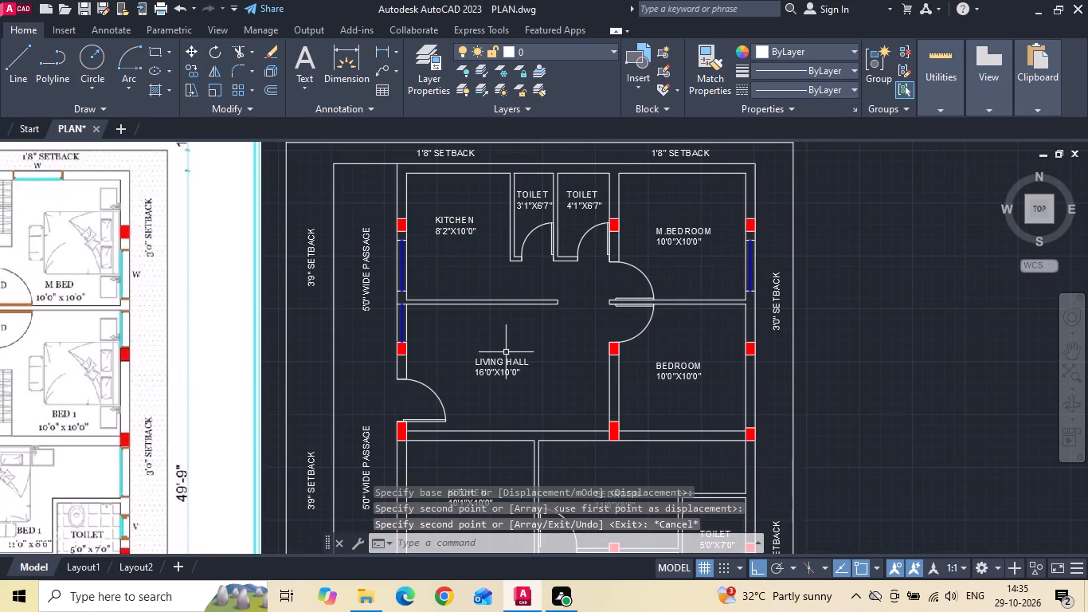
Copy the living hall window above the red column to the matching place on the Bedroom's outer side wall.
scroll(394, 342, up, 3)
drag(376, 179, 400, 253)
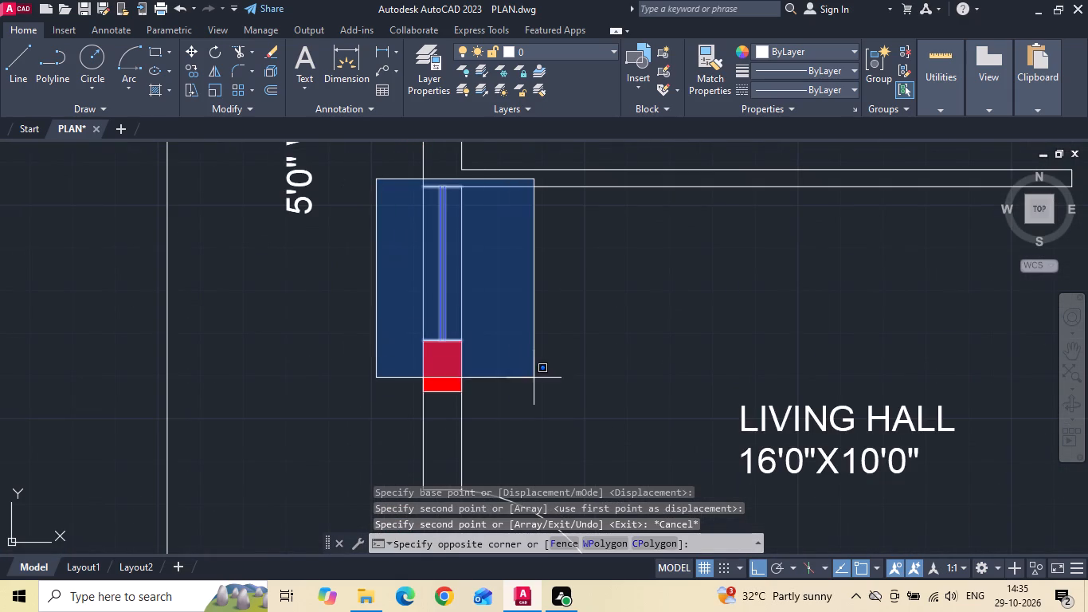
click(524, 345)
right_click(524, 345)
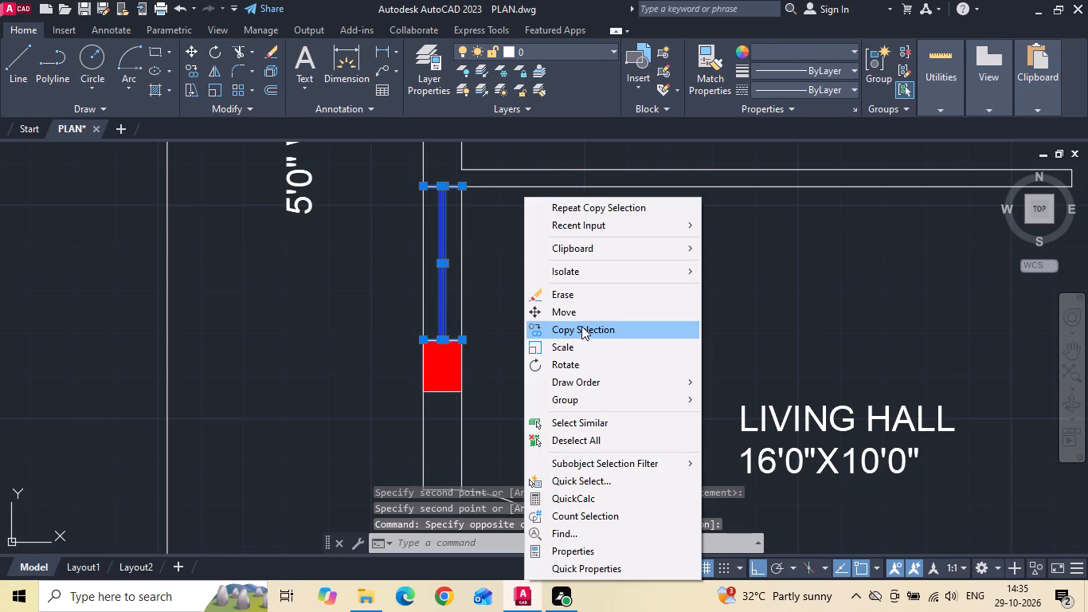
click(581, 326)
click(460, 339)
scroll(443, 342, down, 2)
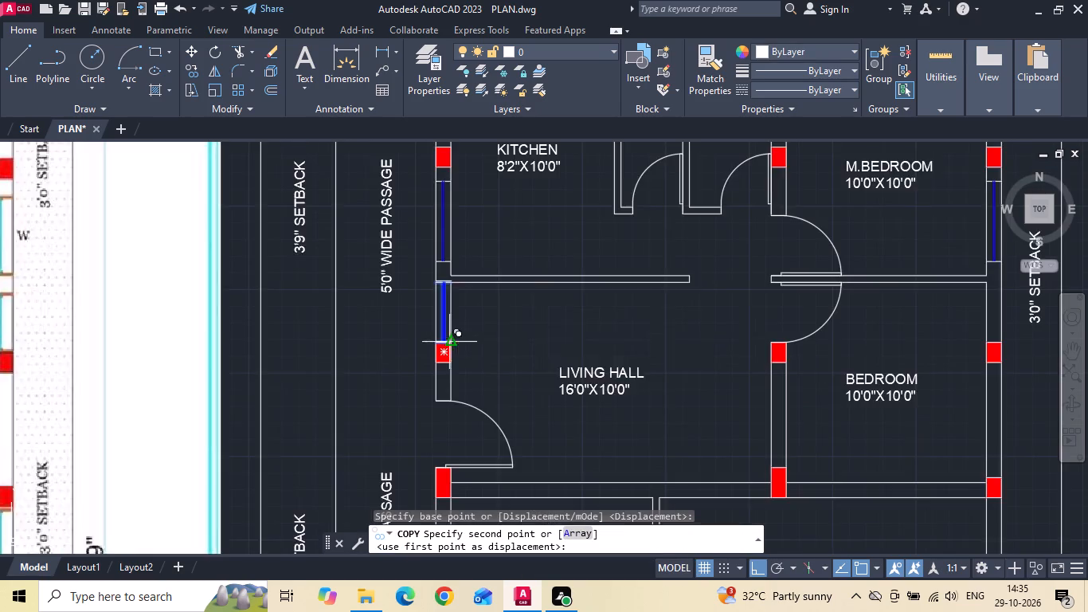
middle_drag(753, 341, 385, 343)
scroll(683, 330, up, 2)
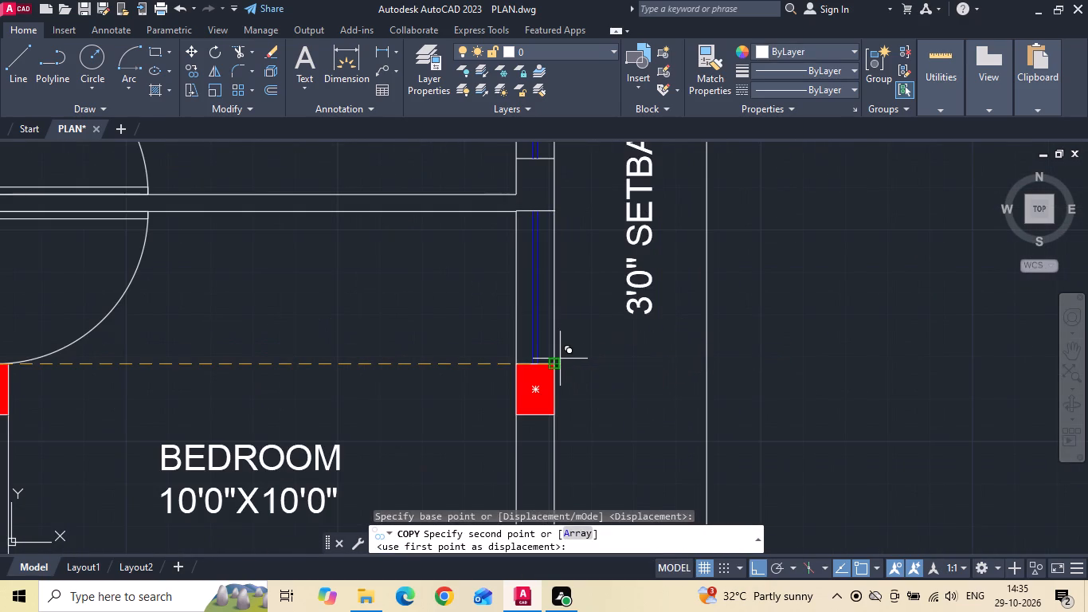
click(555, 362)
scroll(686, 351, down, 4)
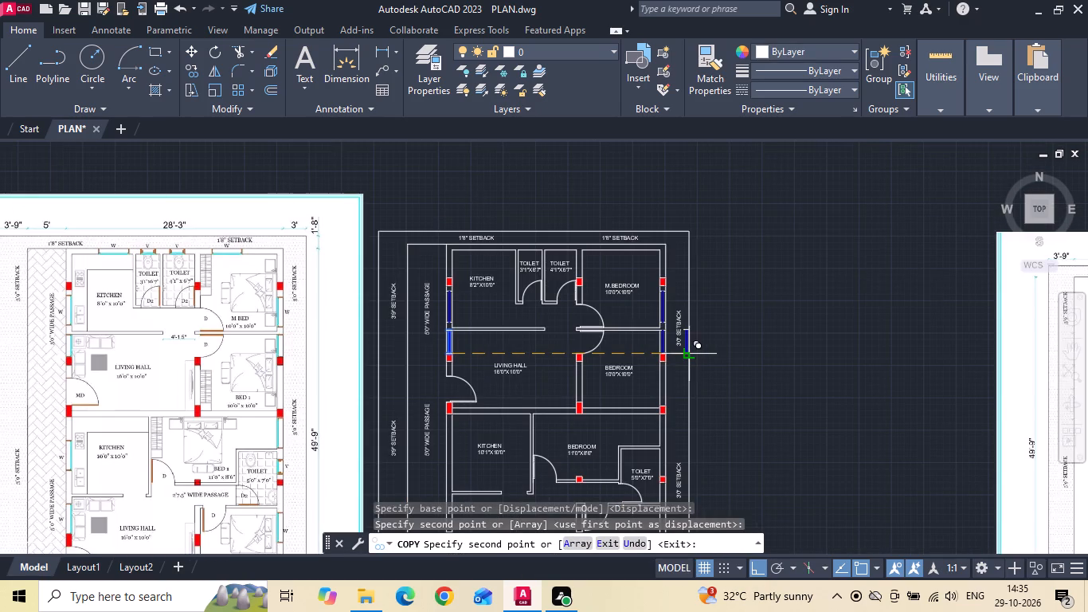
key(Escape)
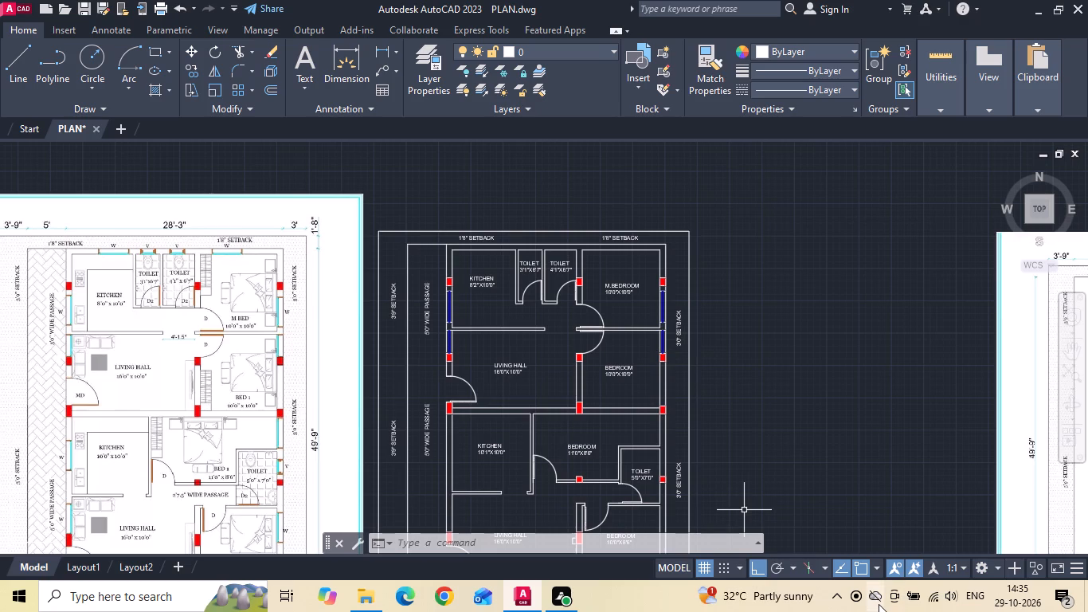
Copy the M.Bedroom's top-wall window from the first redrawn plan into the second plan's M.Bedroom top wall, placing it from the inner corner.
scroll(801, 379, down, 2)
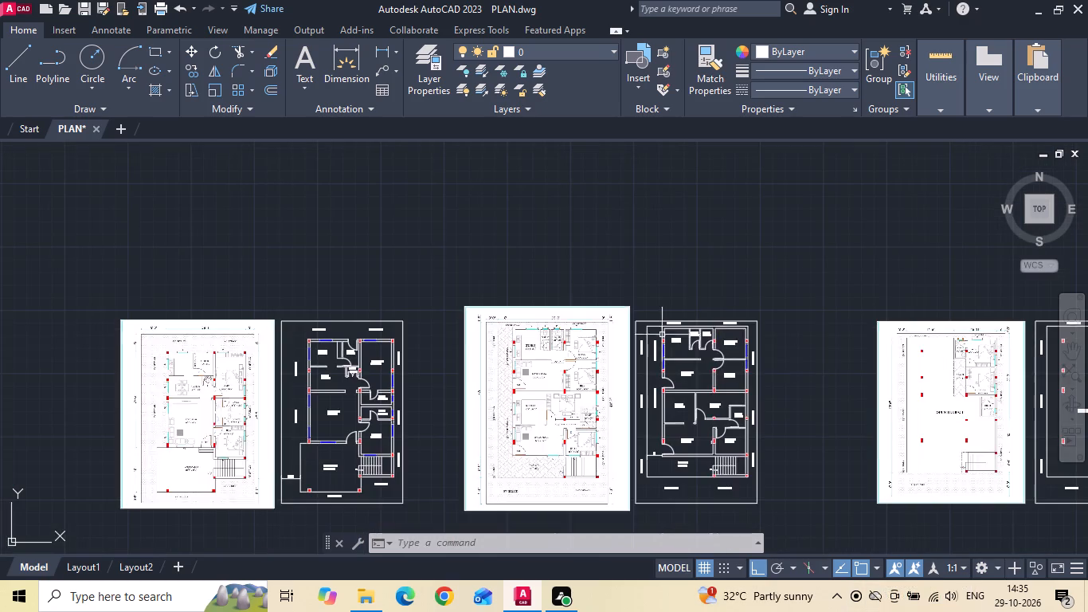
scroll(429, 355, up, 2)
scroll(267, 314, up, 4)
drag(214, 307, 221, 317)
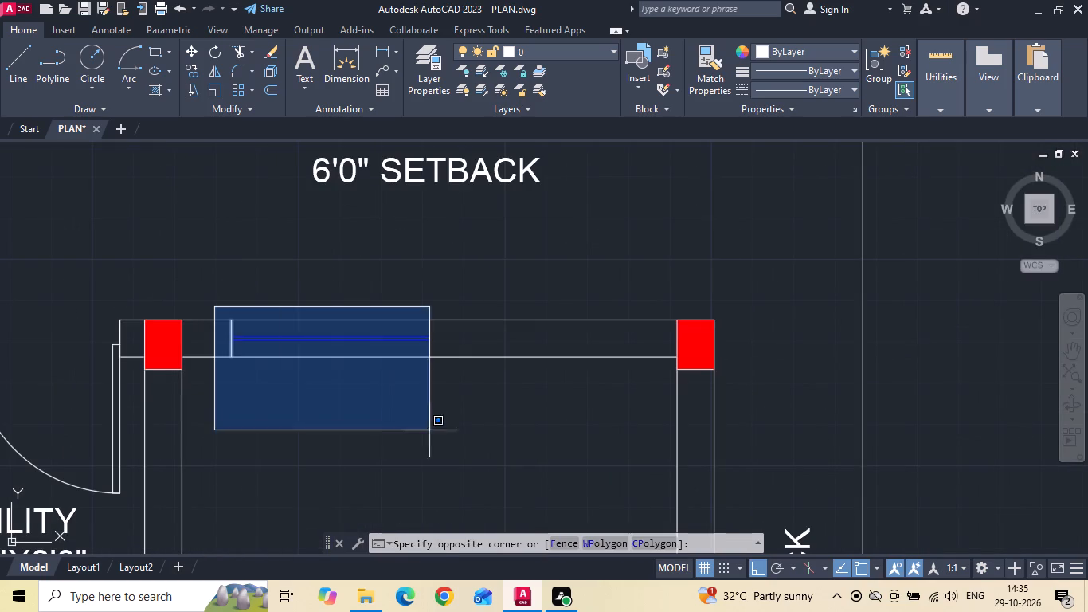
click(451, 418)
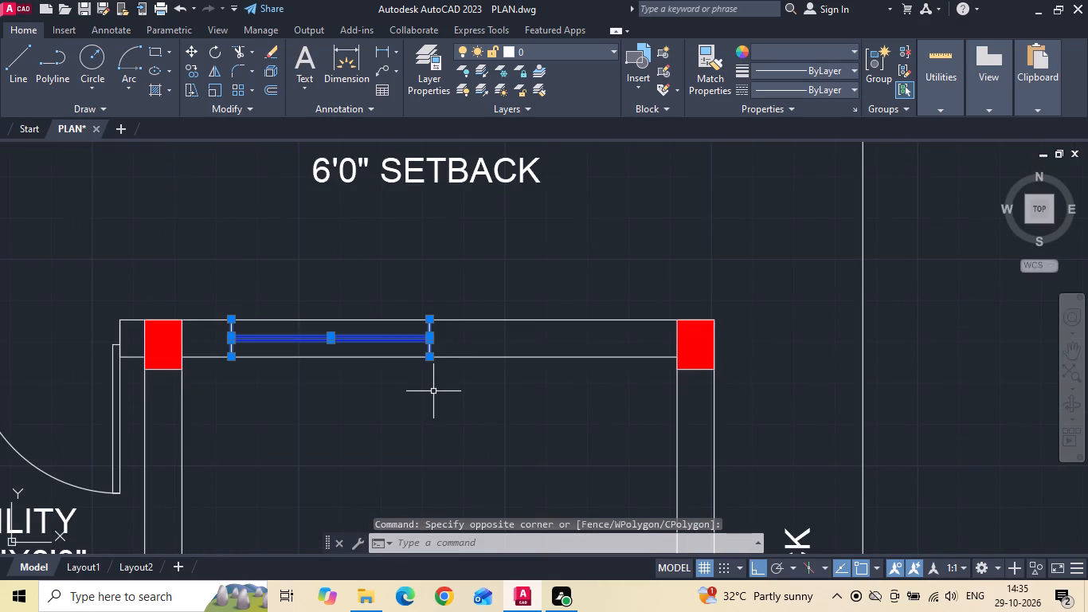
right_click(238, 253)
click(267, 332)
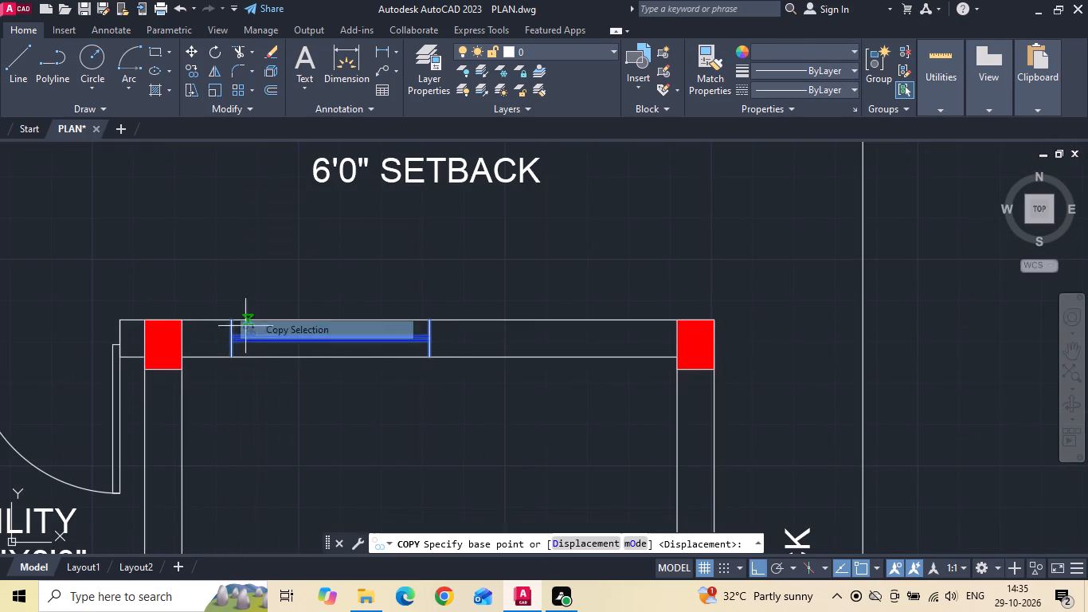
scroll(178, 317, up, 1)
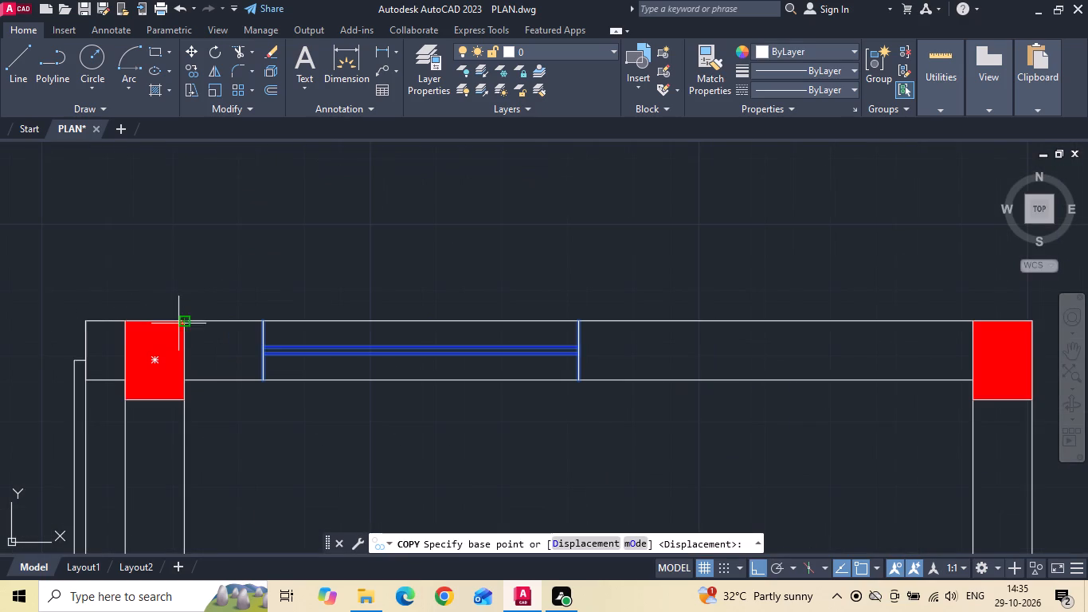
click(183, 321)
scroll(183, 322, down, 4)
scroll(378, 318, down, 2)
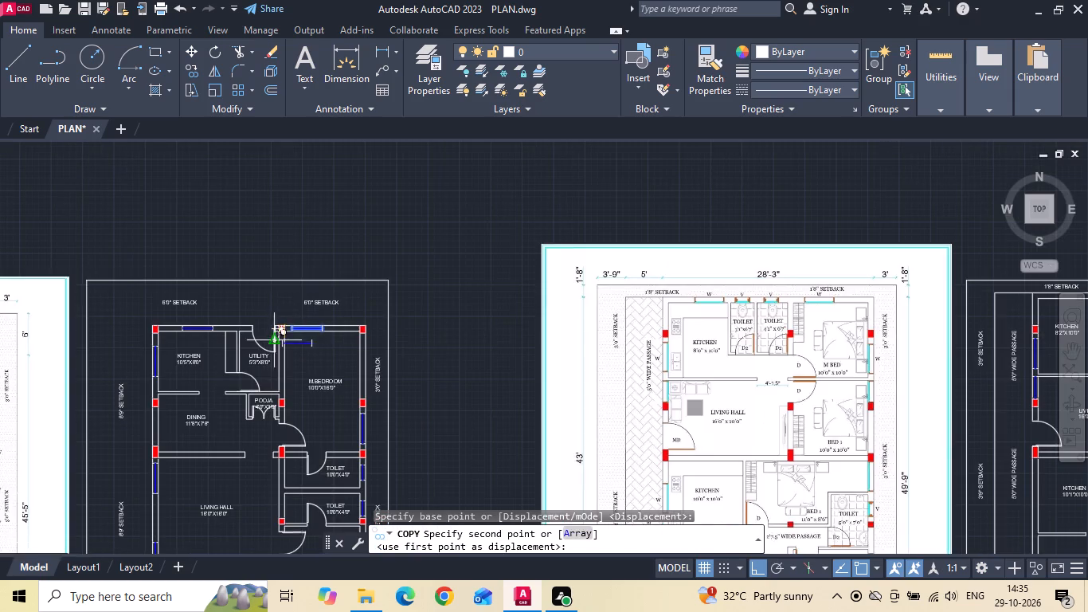
middle_drag(773, 324, 116, 324)
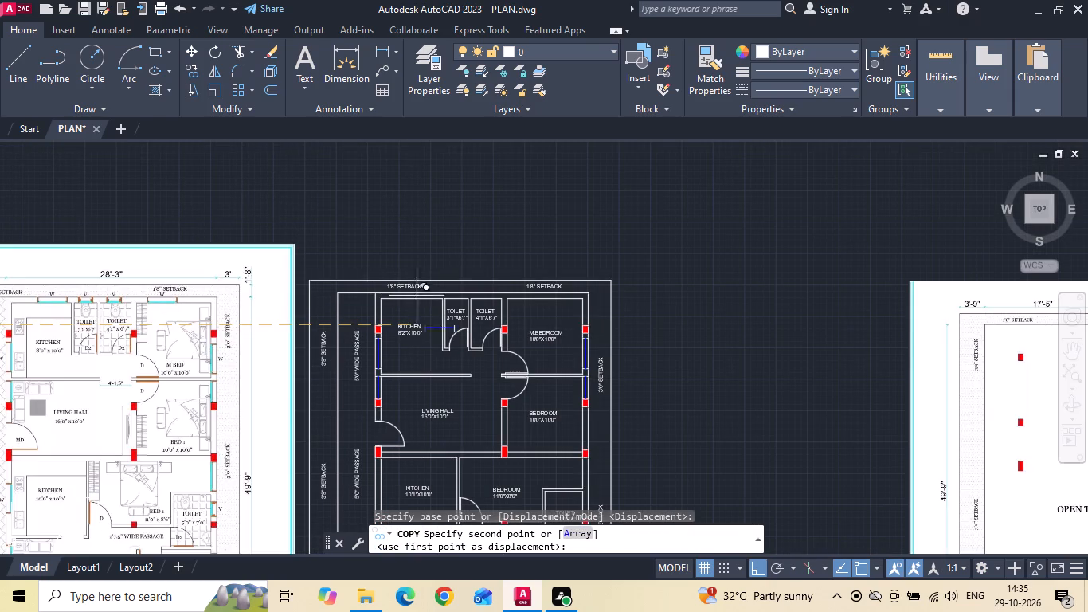
scroll(506, 299, up, 3)
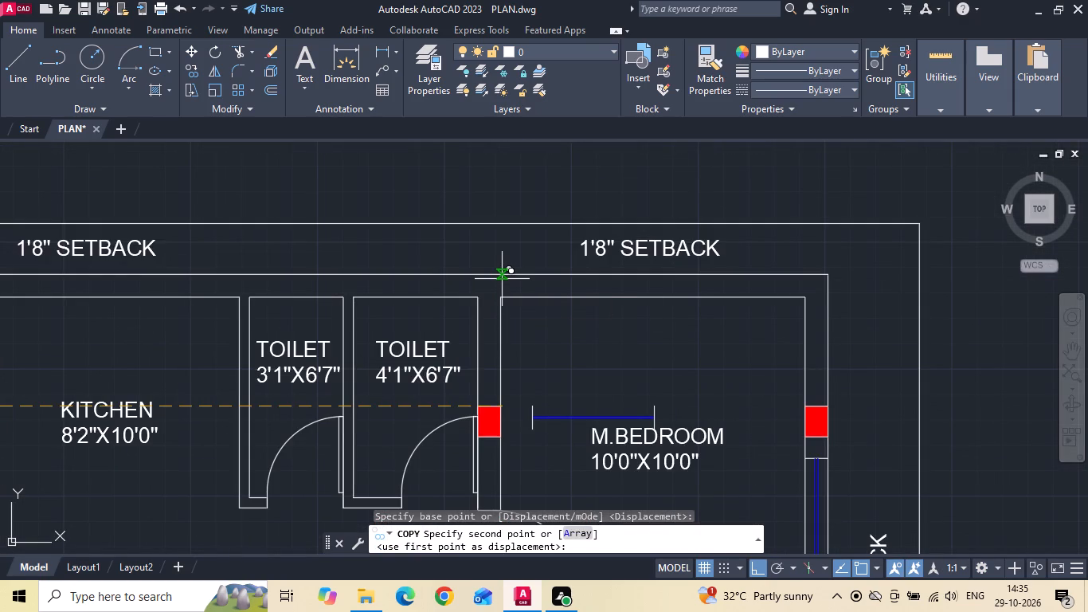
click(502, 279)
key(Escape)
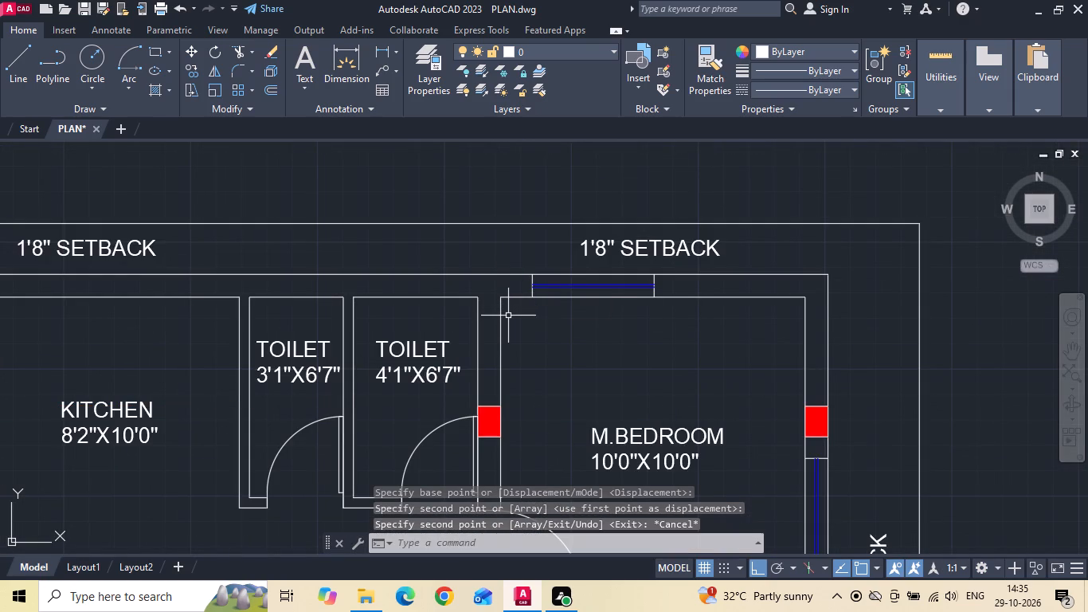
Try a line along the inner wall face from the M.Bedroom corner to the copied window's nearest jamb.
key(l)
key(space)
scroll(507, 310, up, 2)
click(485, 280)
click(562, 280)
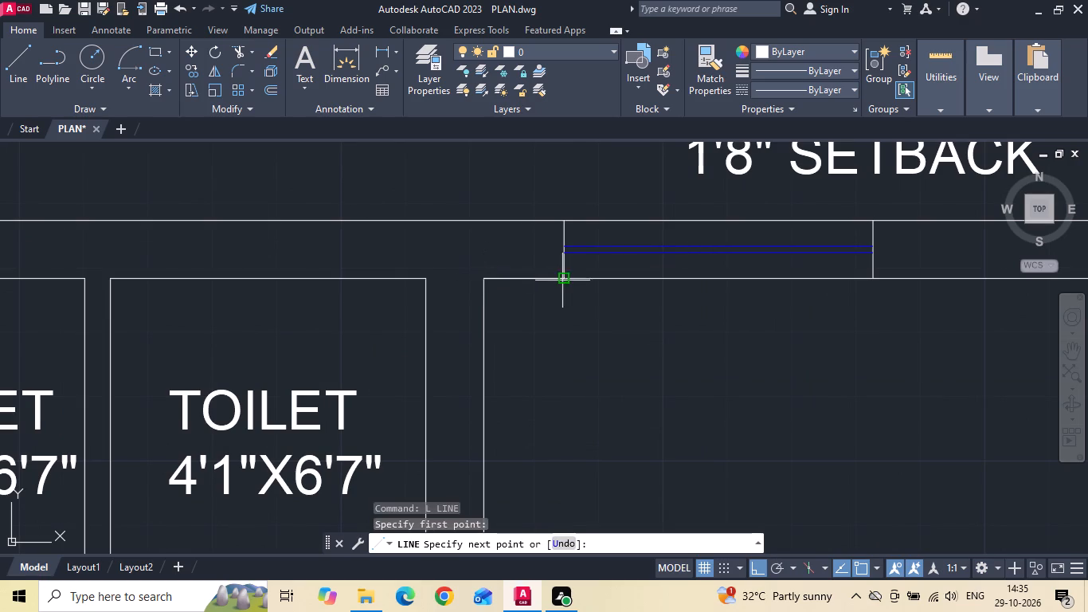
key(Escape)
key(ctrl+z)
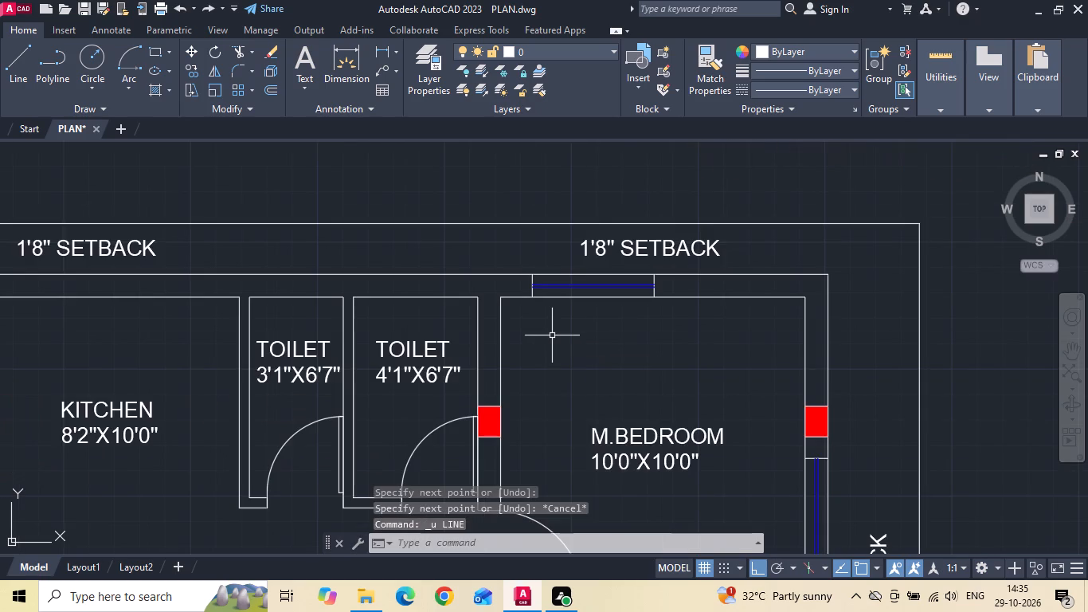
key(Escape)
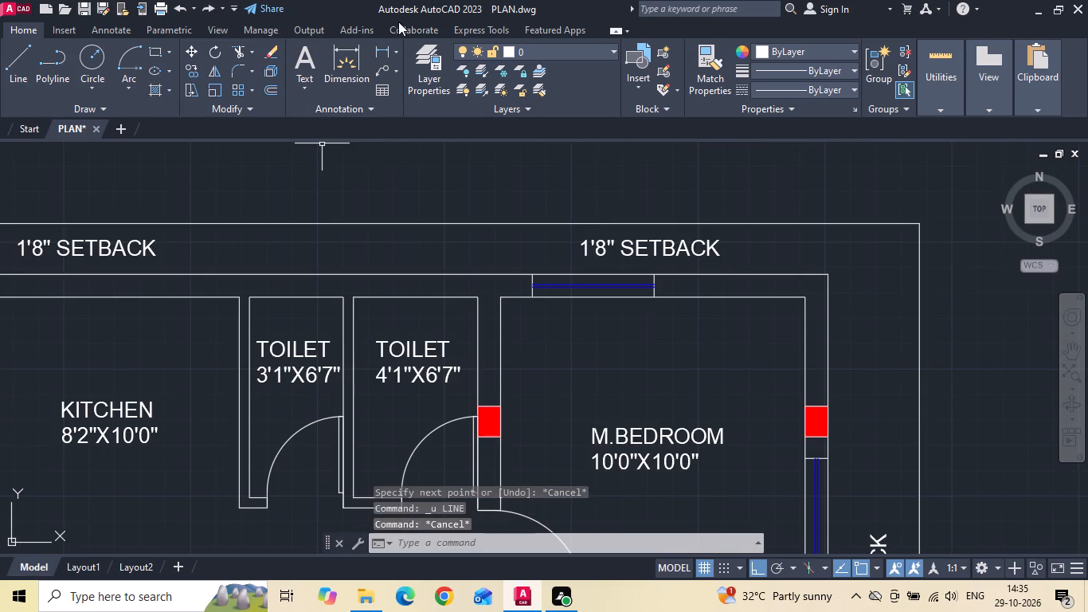
Dimension the gap between the M.Bedroom's inner corner beside the toilet and the top-wall window's nearest jamb.
click(381, 46)
scroll(535, 324, up, 2)
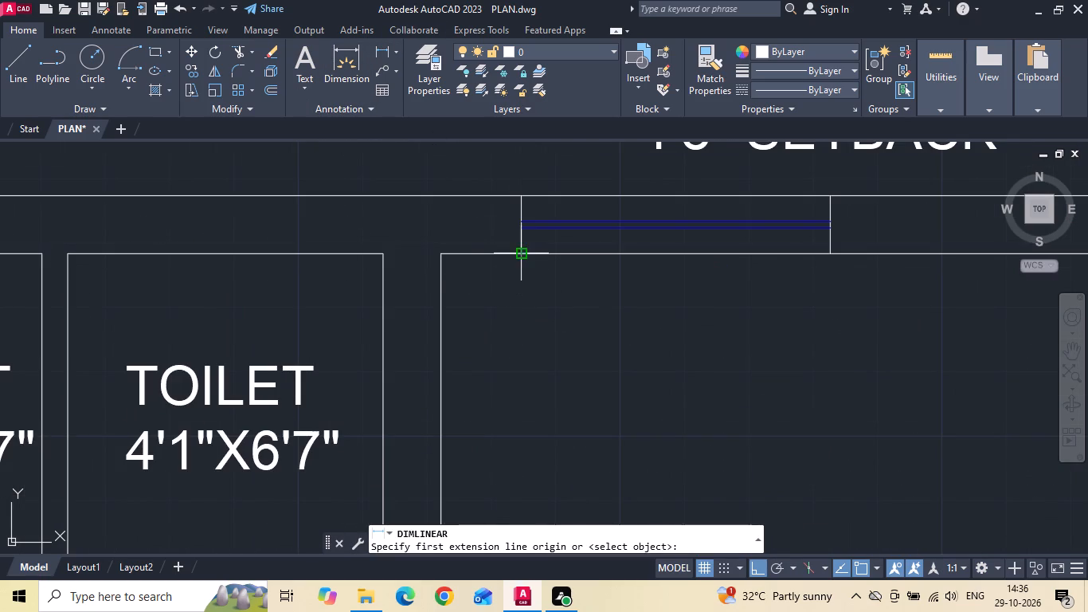
click(516, 253)
drag(438, 255, 439, 268)
click(456, 314)
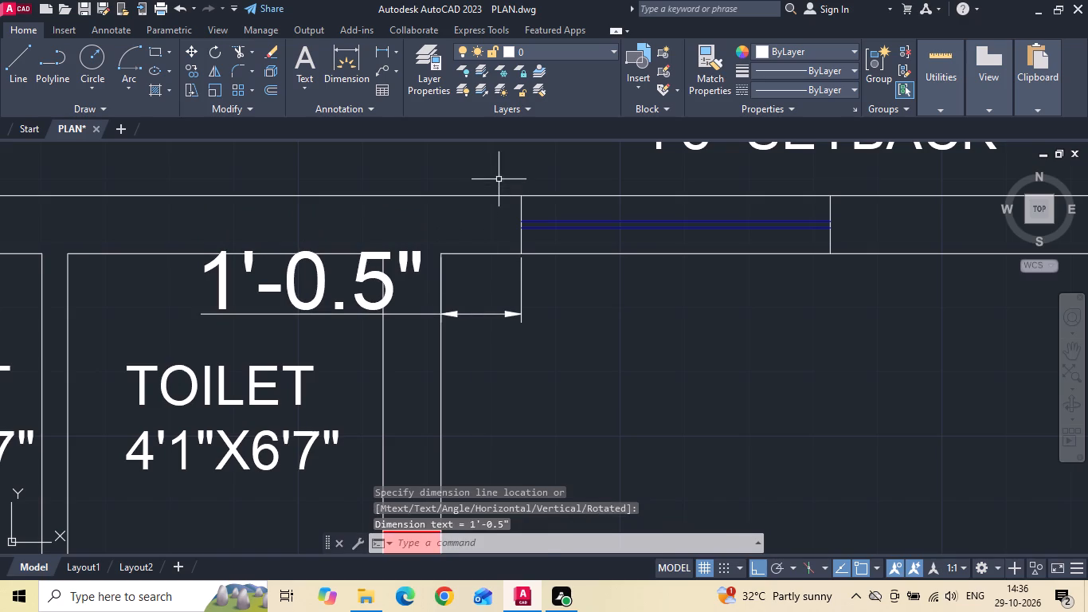
Move the M.Bedroom's top-wall window 0.5" toward the toilet-side corner.
drag(501, 180, 525, 223)
click(864, 288)
right_click(864, 288)
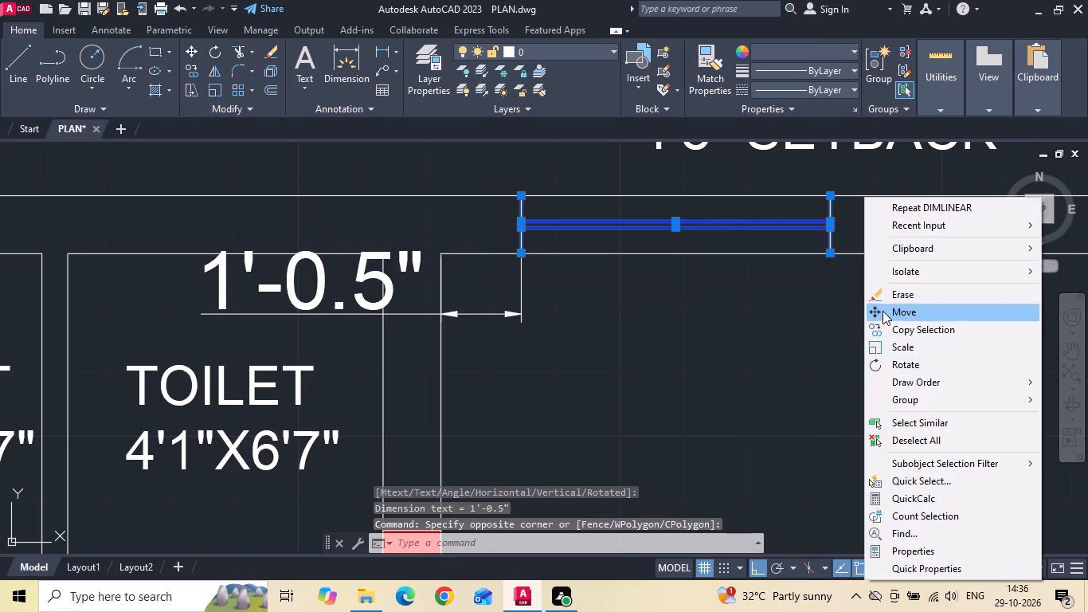
click(883, 311)
click(847, 339)
key(period)
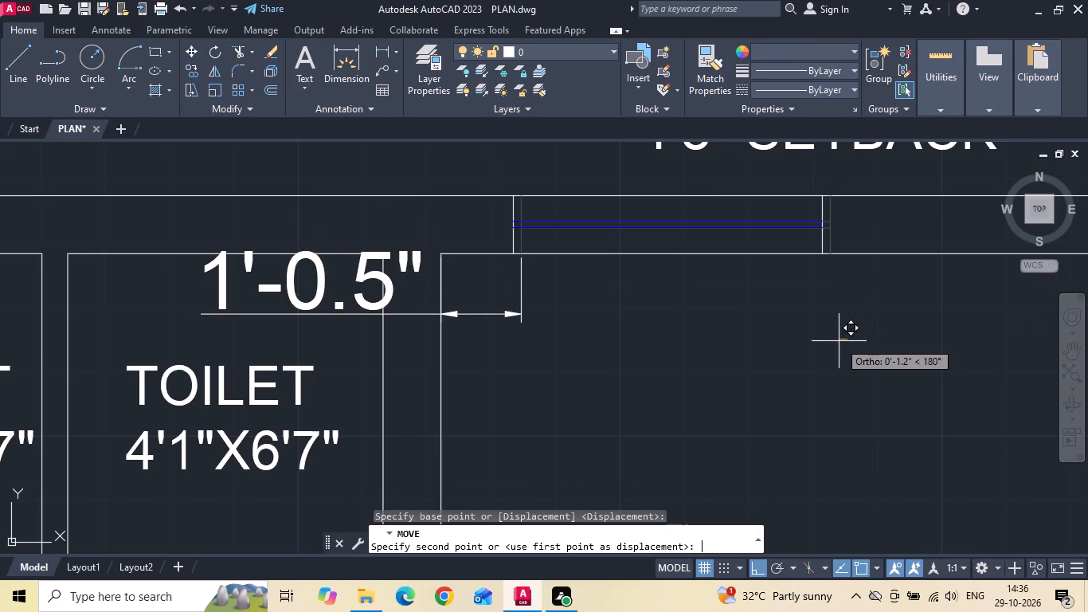
key(5)
key(Return)
key(Escape)
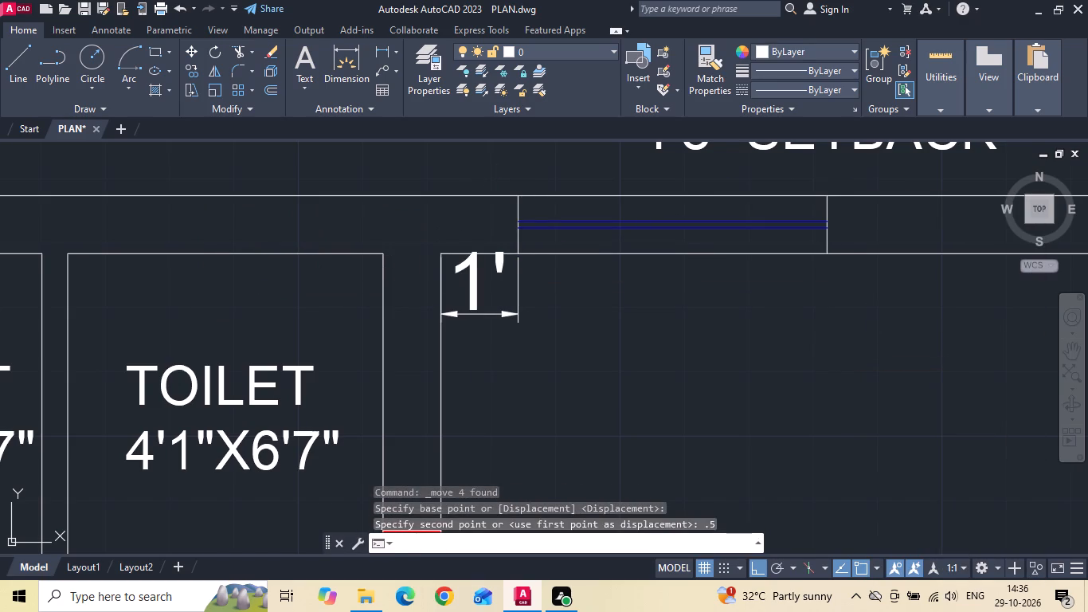
Delete the gap dimension beside the M.Bedroom's top-wall window.
drag(587, 324, 554, 324)
click(491, 309)
key(Delete)
Copy the M.Bedroom's top-wall window into the kitchen's top wall, with its end jamb at the kitchen's inner corner beside the toilet.
scroll(518, 308, down, 1)
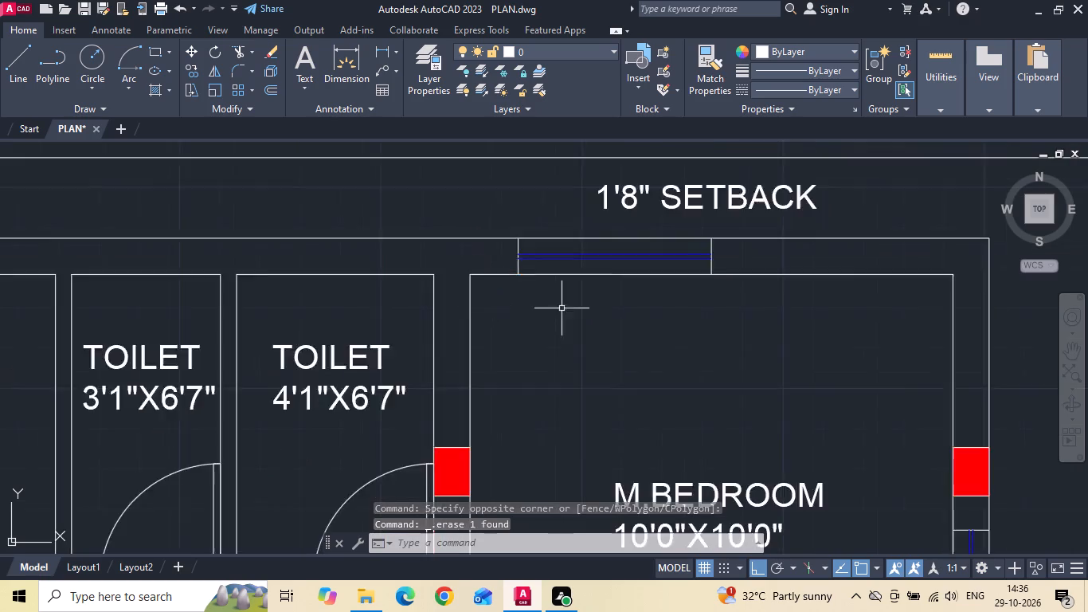
scroll(585, 308, down, 3)
middle_drag(702, 328, 791, 327)
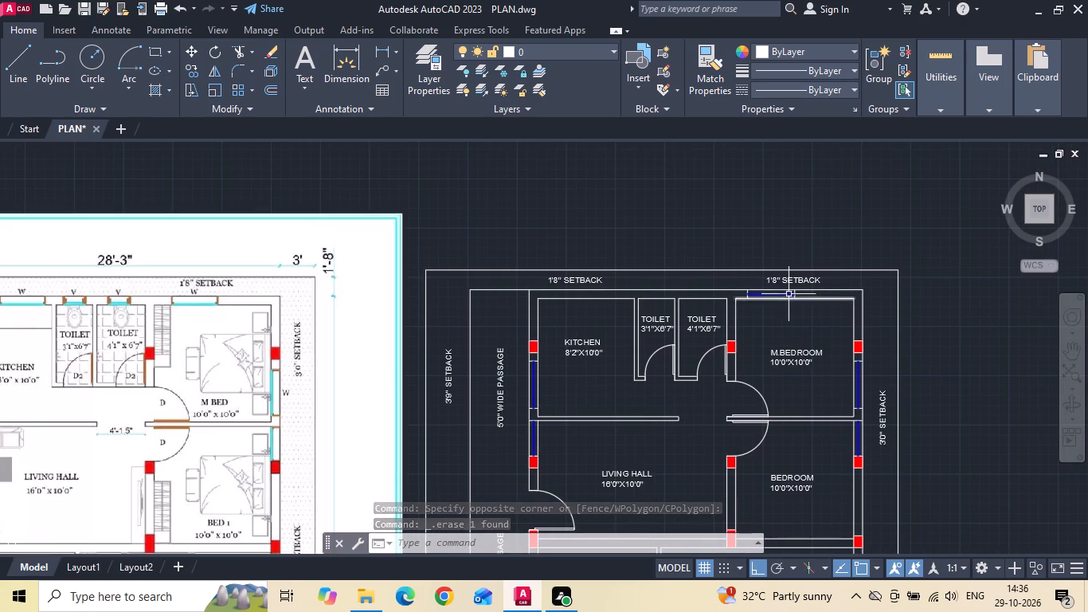
scroll(789, 292, up, 2)
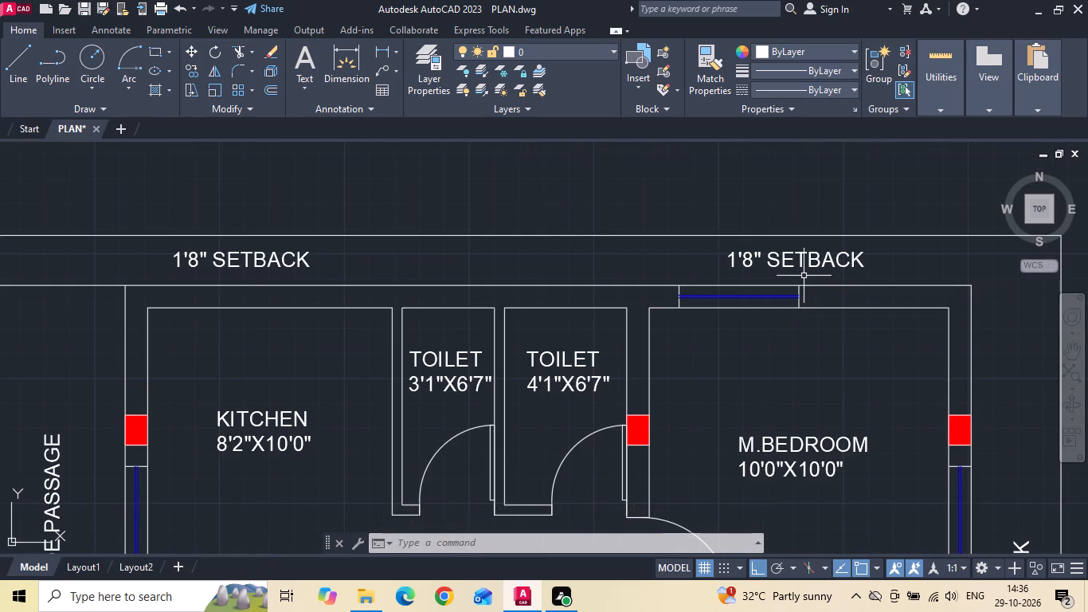
drag(669, 269, 681, 303)
click(805, 358)
right_click(487, 241)
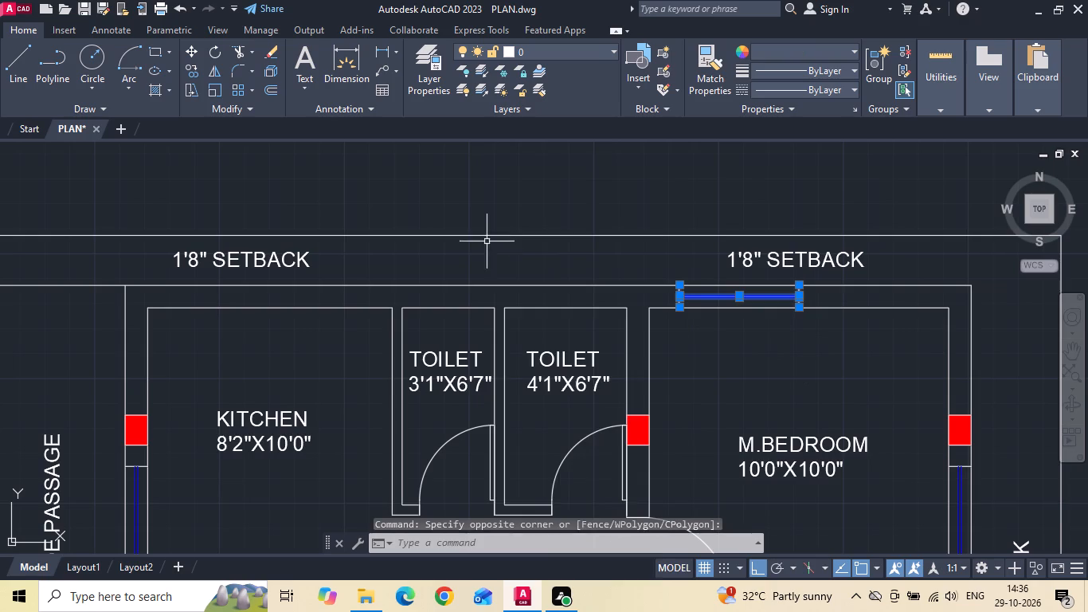
drag(587, 328, 595, 328)
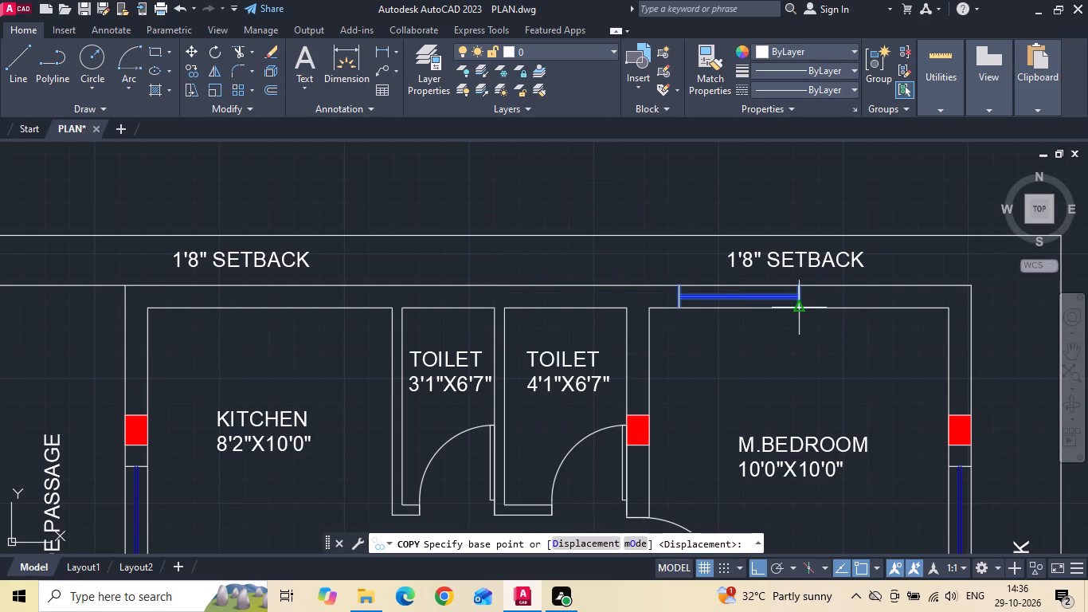
click(800, 306)
scroll(428, 304, up, 2)
click(370, 319)
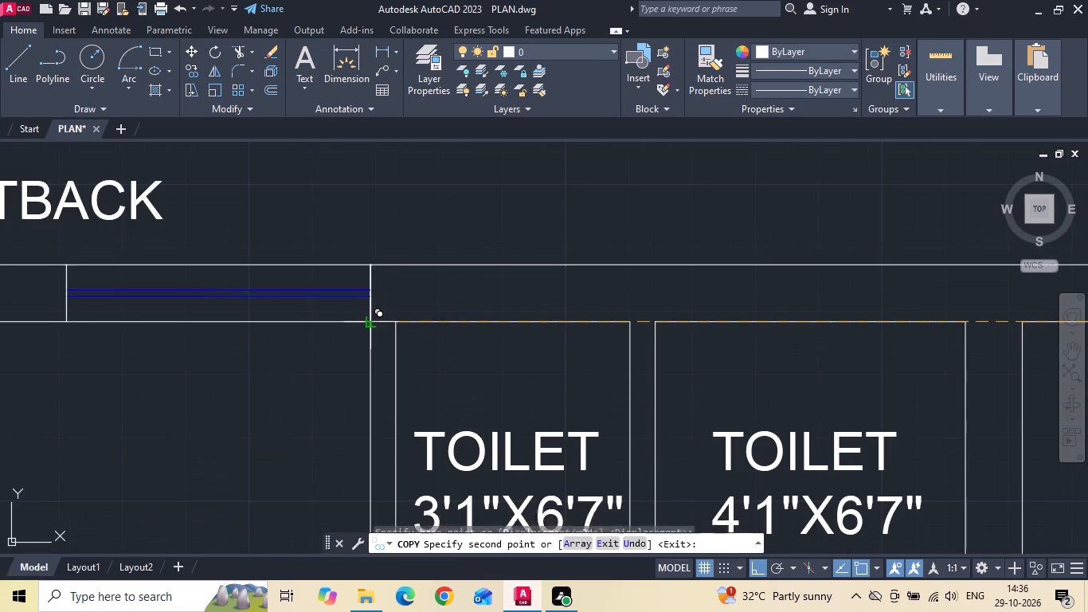
middle_drag(370, 322, 463, 348)
key(Escape)
Move the kitchen's top-wall window 12" away from the toilet-side inner corner.
drag(142, 371, 179, 342)
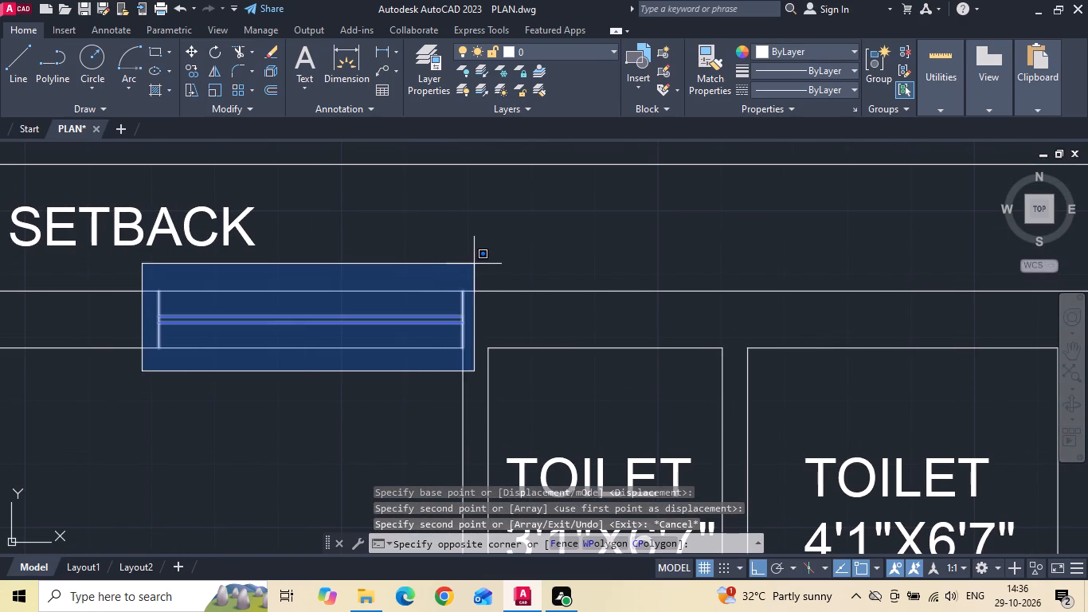
click(474, 264)
right_click(475, 264)
drag(500, 310, 507, 308)
drag(591, 252, 572, 255)
text(12)
key(space)
Copy the kitchen's top-wall window about 5' along the same wall, over the 3'1"X6'7" toilet.
scroll(567, 257, down, 2)
scroll(370, 272, up, 2)
drag(367, 261, 395, 318)
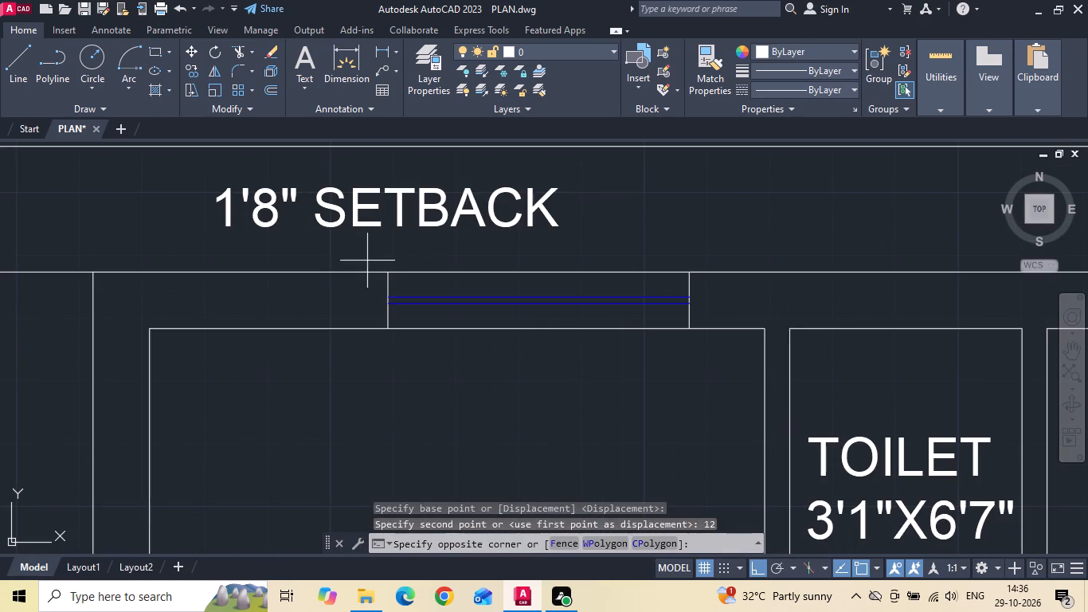
drag(395, 318, 427, 357)
click(707, 373)
right_click(633, 380)
click(670, 332)
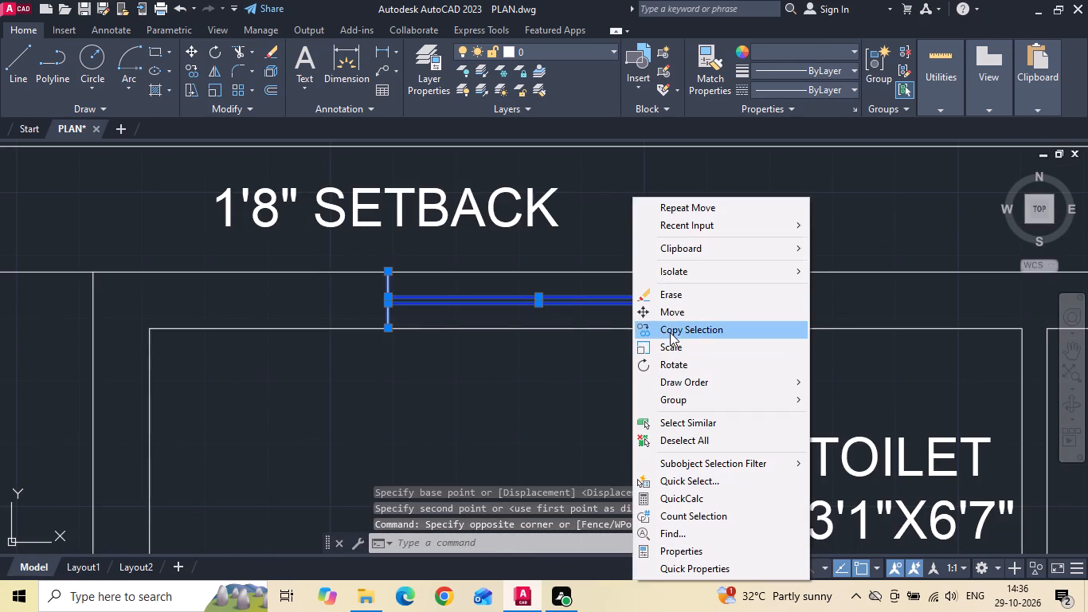
drag(526, 347, 544, 349)
middle_drag(823, 356, 432, 356)
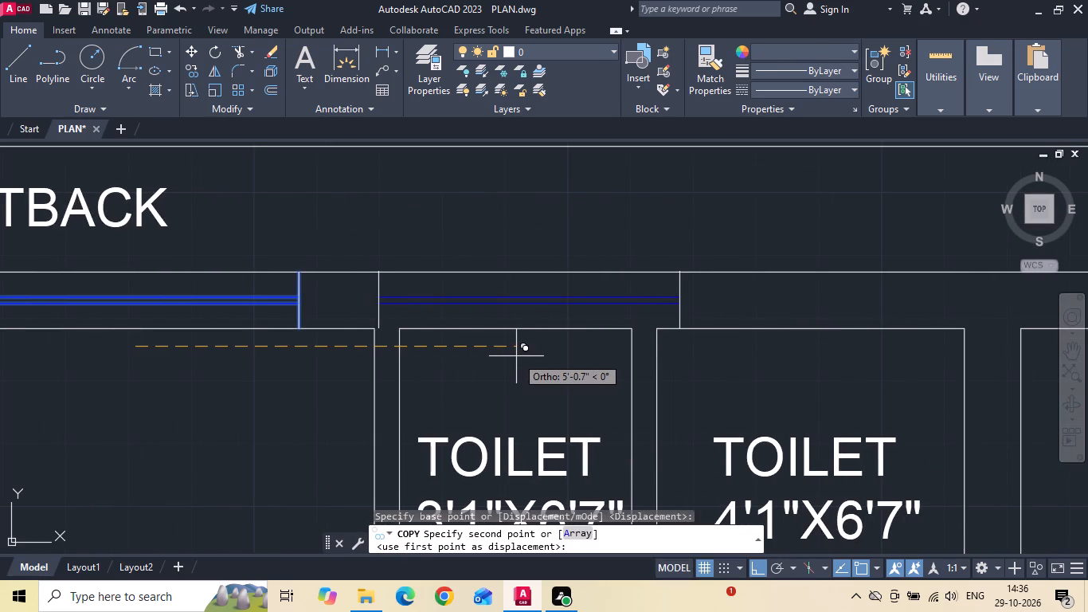
click(524, 358)
key(Escape)
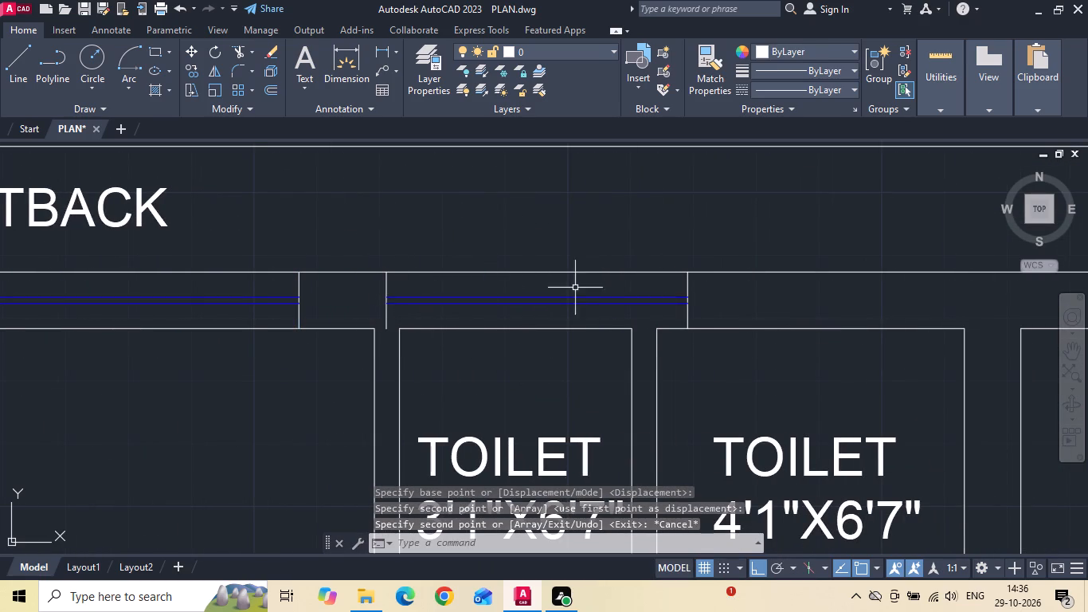
Move the copied window about 3'-8" along the wall so it sits over the 4'1"X6'7" toilet.
scroll(699, 290, up, 2)
scroll(699, 289, down, 2)
drag(699, 289, 664, 304)
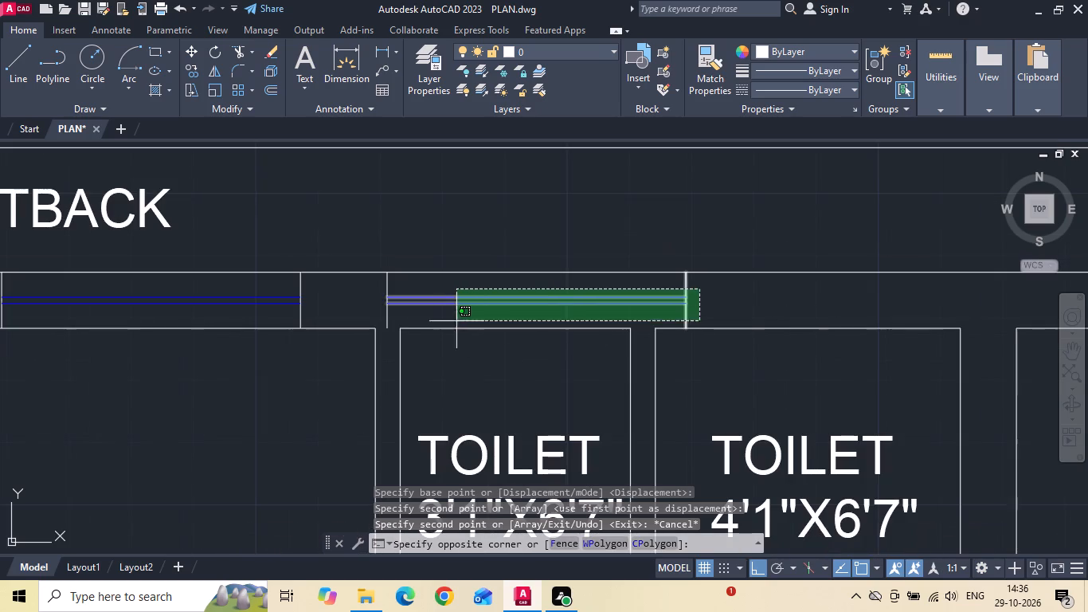
click(365, 308)
right_click(389, 222)
drag(420, 311, 432, 312)
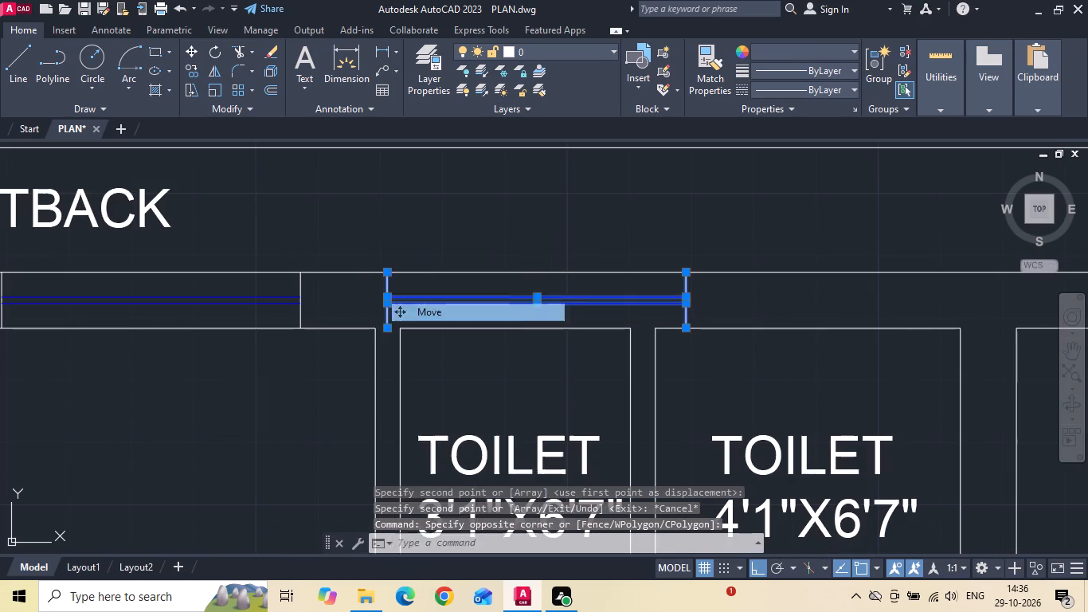
drag(549, 297, 589, 297)
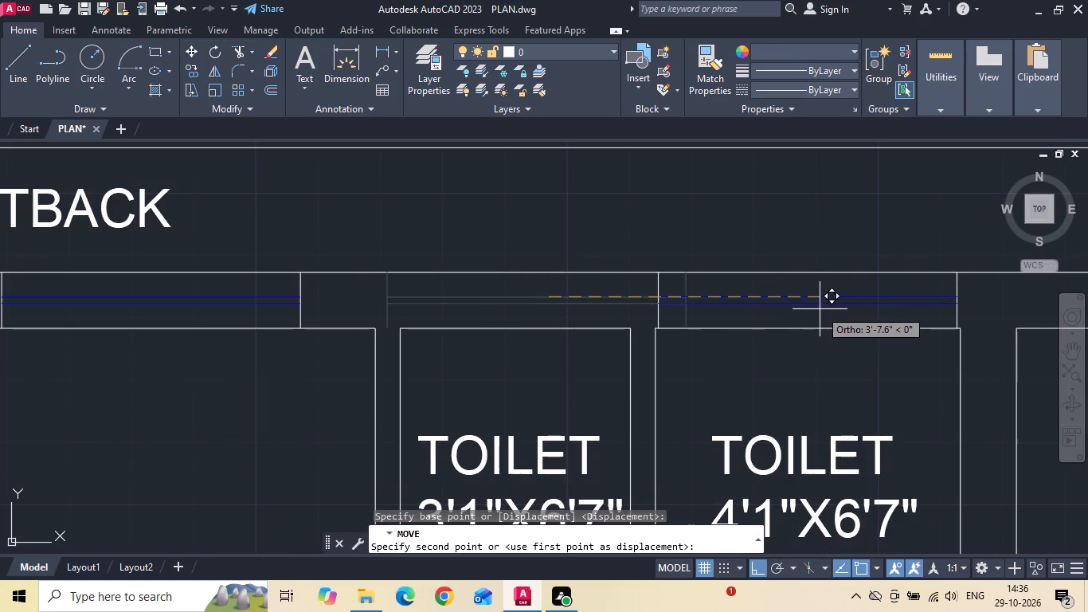
click(820, 309)
key(Escape)
Draw a centre line across the top wall from the midpoint of the 4'1"X6'7" toilet's inner wall face.
middle_drag(802, 307, 701, 304)
text(L)
key(space)
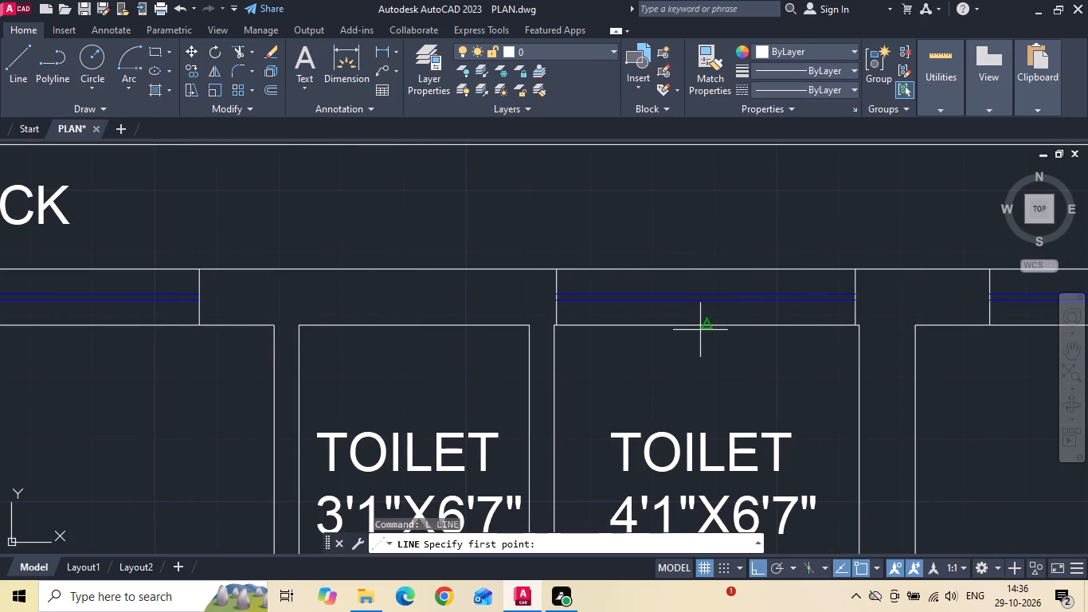
click(704, 327)
click(705, 258)
key(Escape)
Offset the toilet's centre line 12" to both sides.
scroll(818, 284, up, 1)
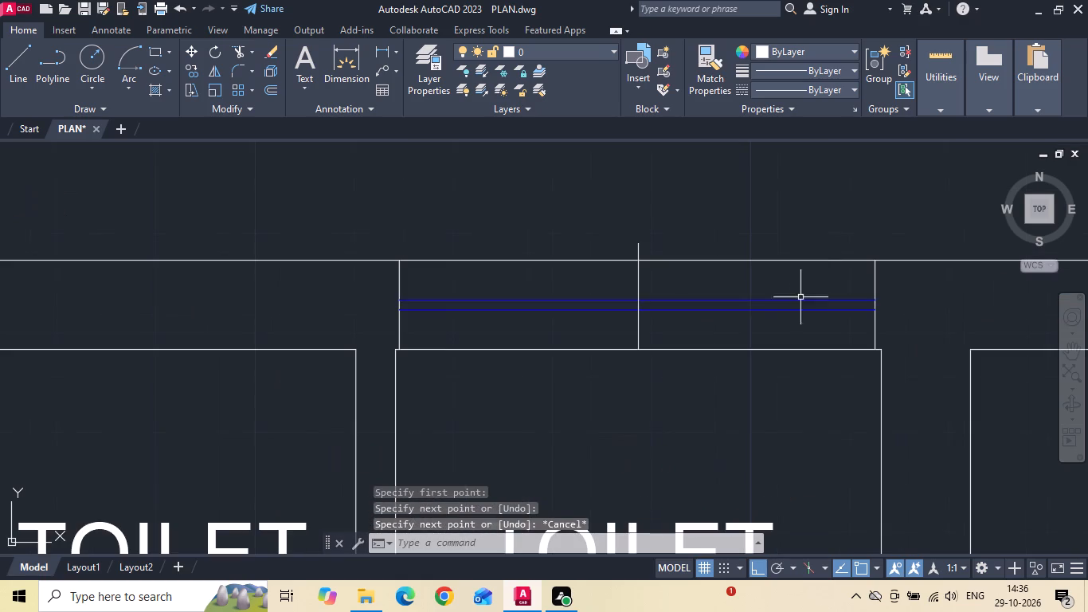
text(O 12)
key(space)
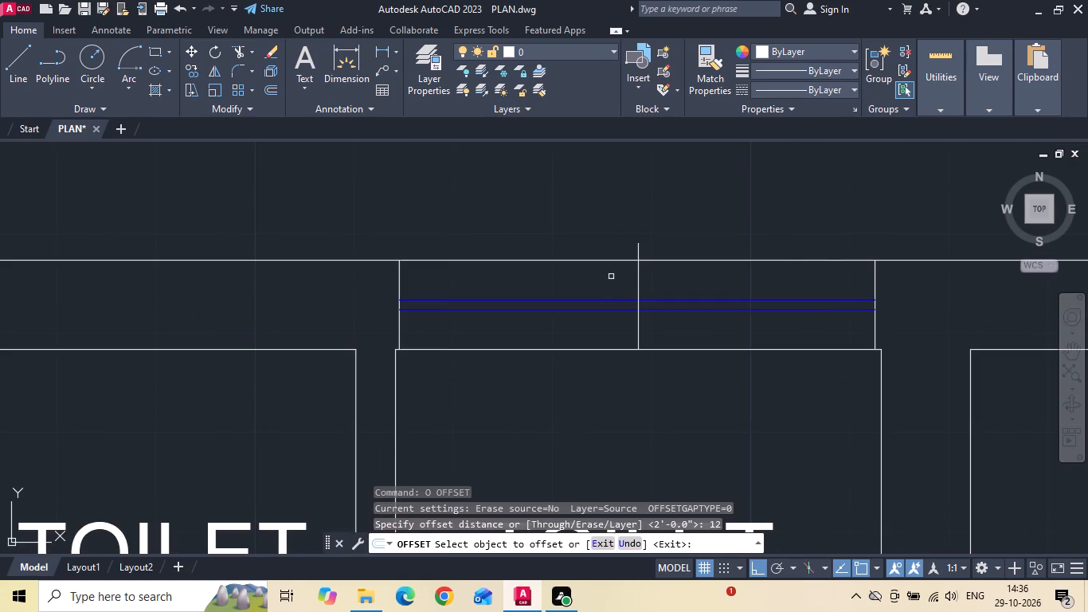
click(636, 282)
click(558, 284)
drag(638, 281, 667, 281)
click(722, 280)
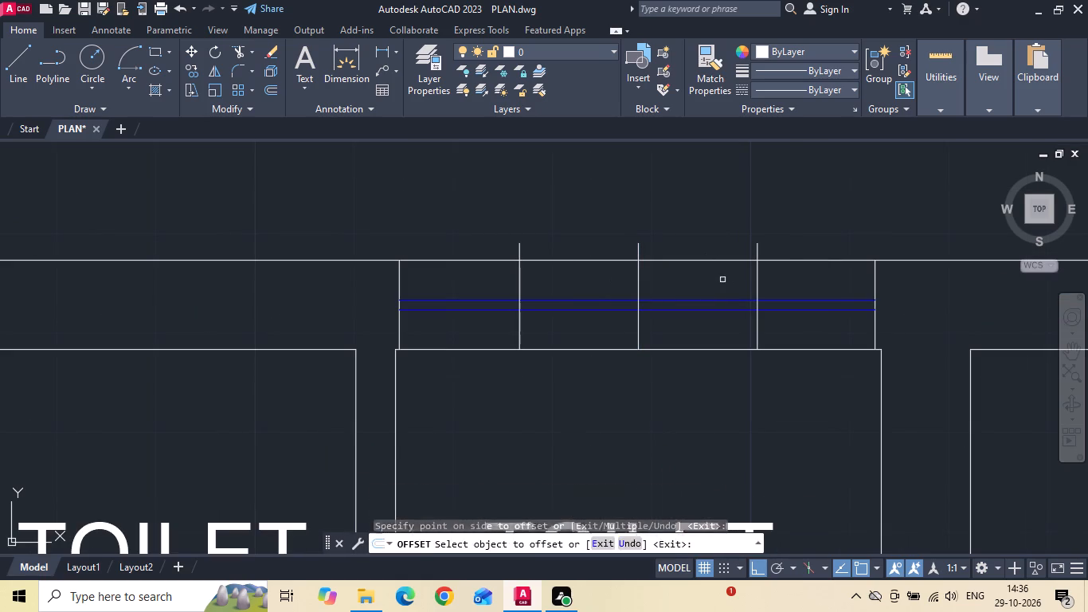
key(Escape)
Move the 4'1"X6'7" toilet window's jamb nearest the smaller toilet onto the adjacent 12" offset line.
drag(418, 292, 408, 291)
click(380, 290)
right_click(378, 289)
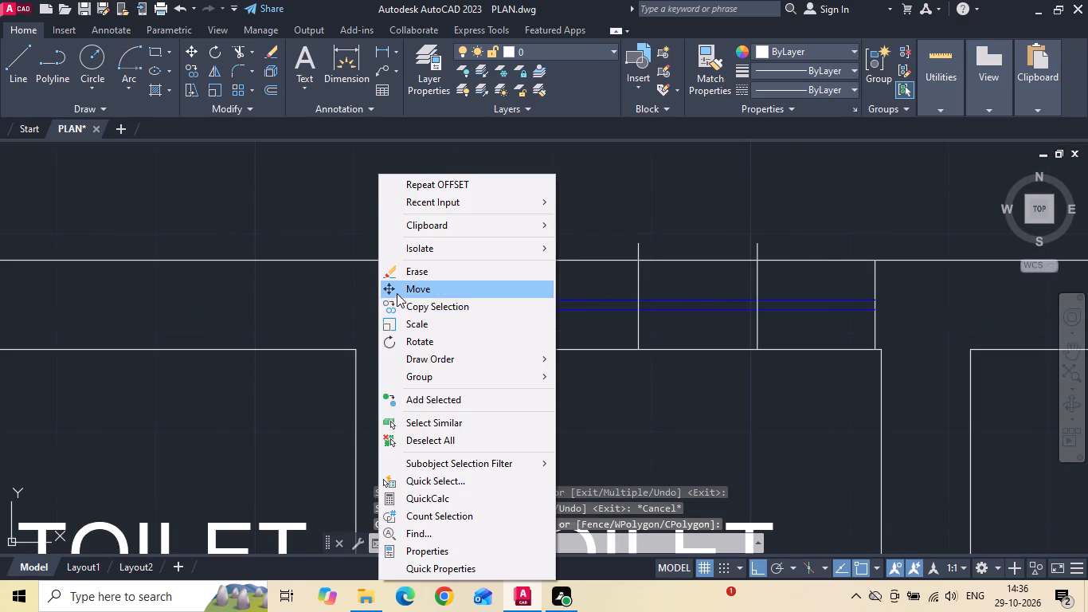
click(397, 293)
scroll(397, 349, up, 2)
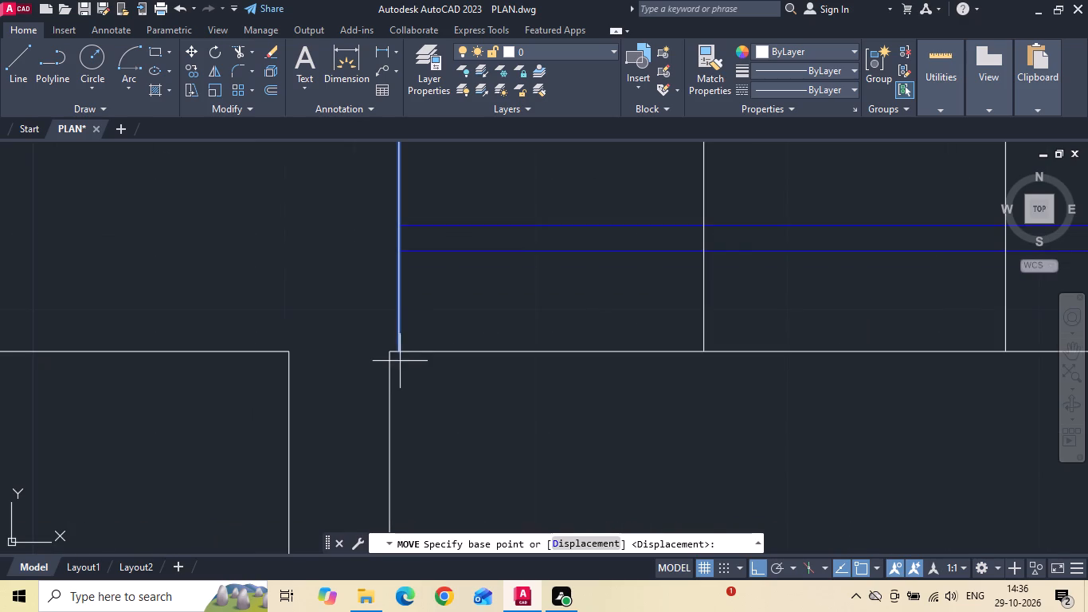
drag(400, 350, 412, 352)
click(699, 352)
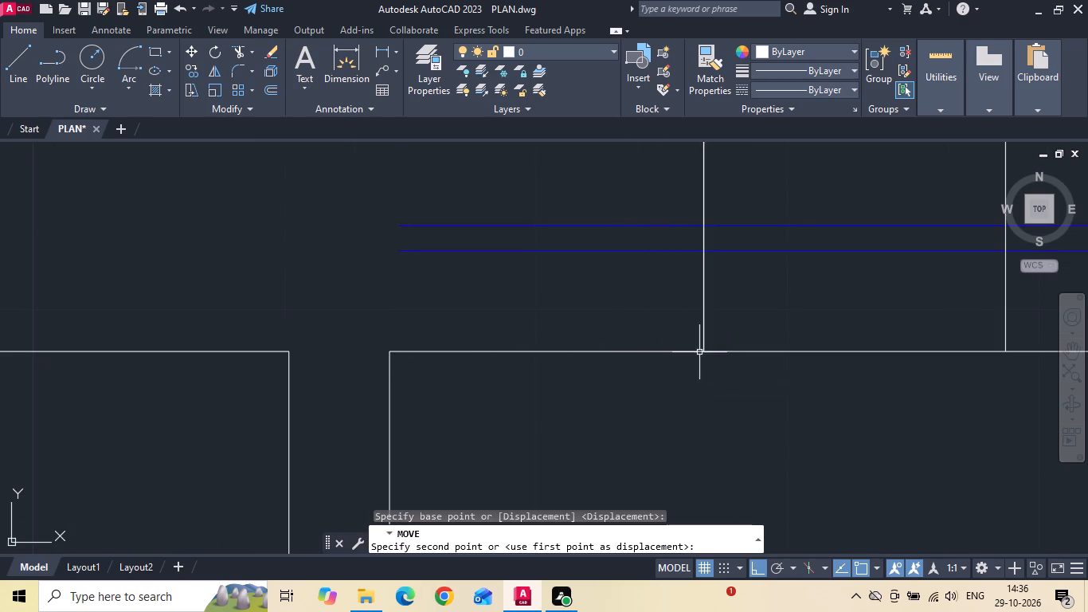
Move the 4'1"X6'7" toilet window's jamb nearest the M.Bedroom onto the other 12" offset line.
scroll(335, 336, down, 3)
scroll(618, 324, up, 2)
click(680, 339)
right_click(679, 339)
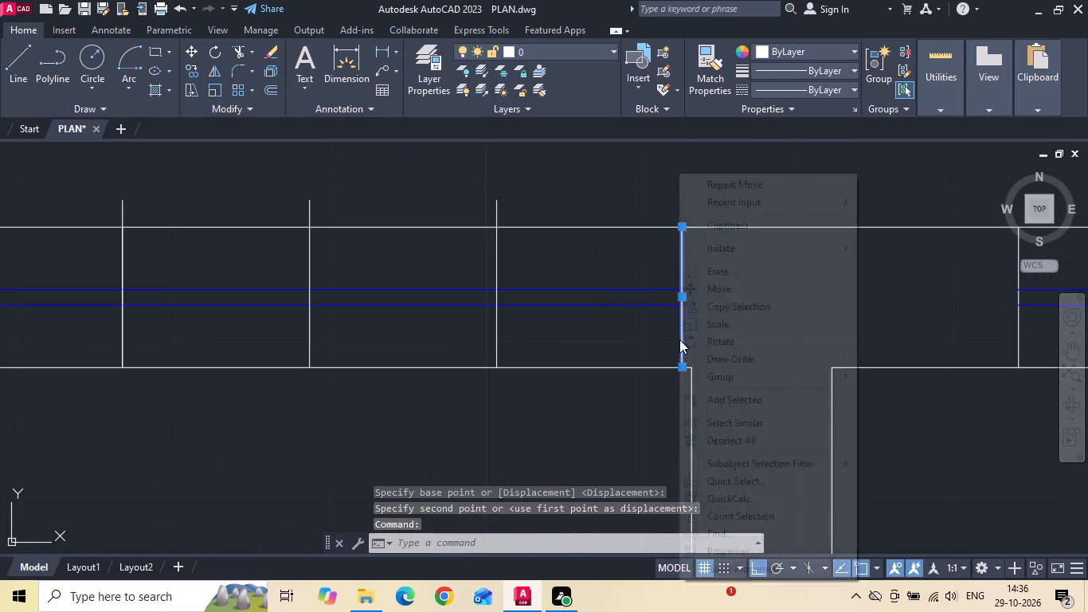
click(711, 292)
click(679, 363)
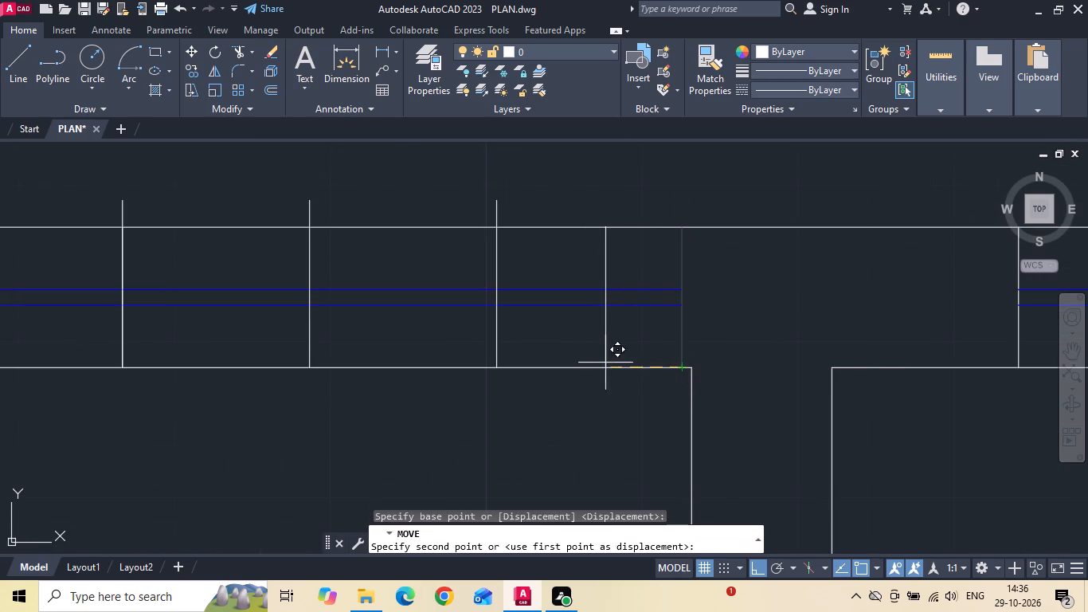
click(495, 368)
key(Escape)
Delete the centre line and its two offset lines from the 4'1"X6'7" toilet's window.
drag(519, 206, 493, 210)
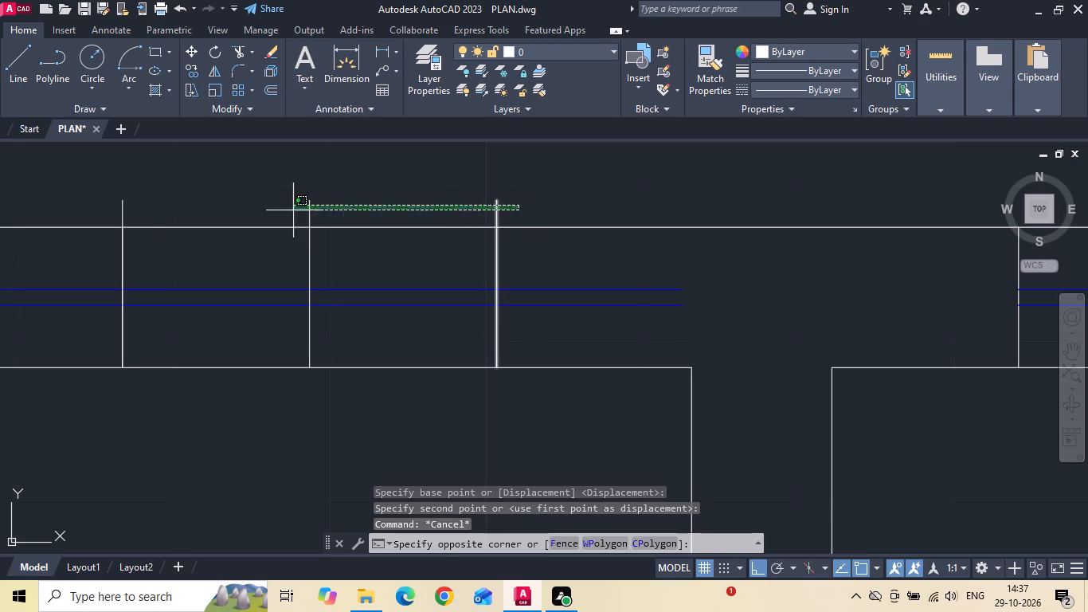
click(100, 193)
key(Delete)
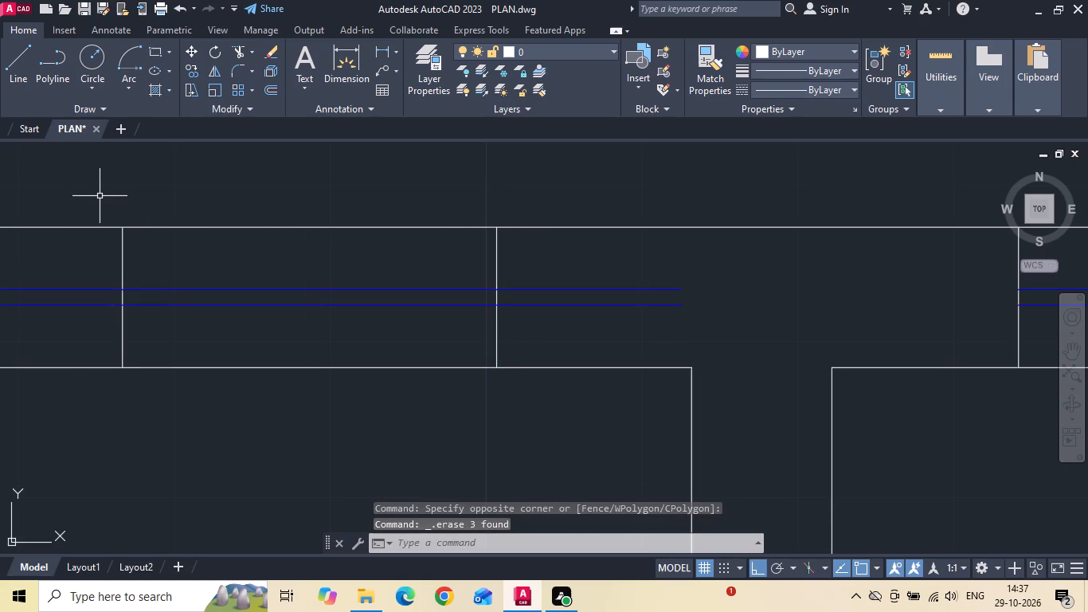
Trim the blue glass lines that extend beyond both jambs of the 4'1"X6'7" toilet's window.
key(t)
key(r)
key(space)
drag(534, 276, 555, 324)
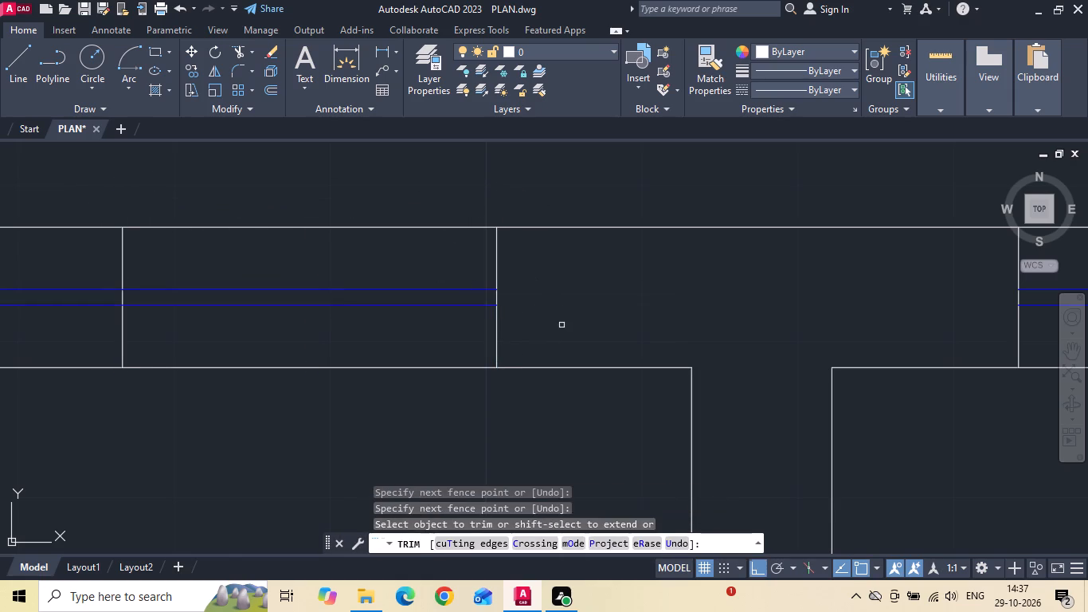
scroll(564, 324, down, 2)
click(354, 313)
drag(354, 315, 354, 323)
click(353, 324)
key(Escape)
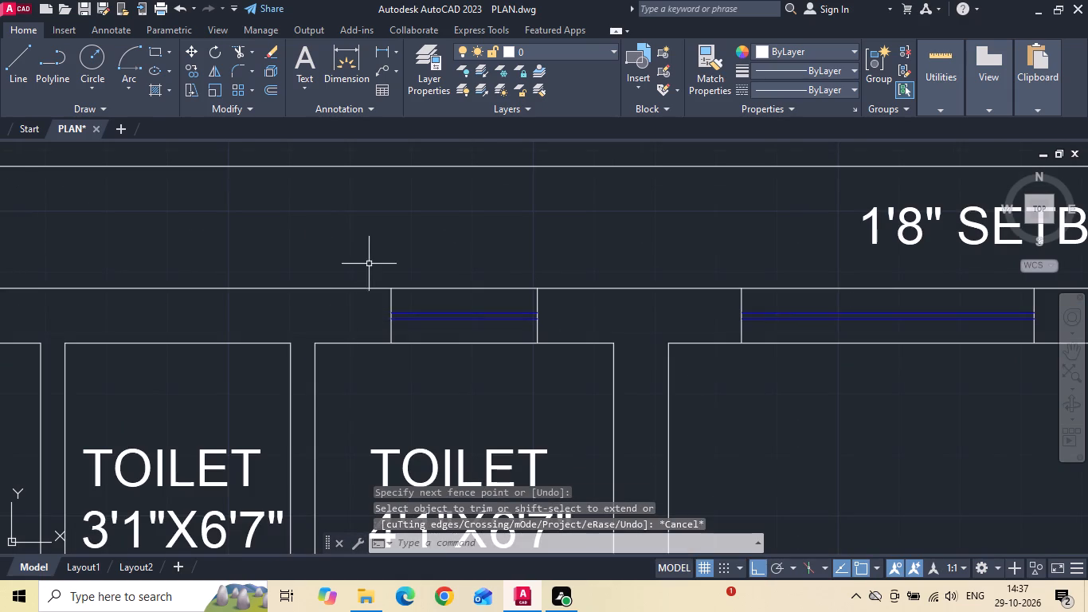
Copy the 4'1"X6'7" toilet's window to the midpoint of the 3'1"X6'7" toilet's top wall.
drag(370, 263, 411, 332)
click(568, 361)
right_click(468, 241)
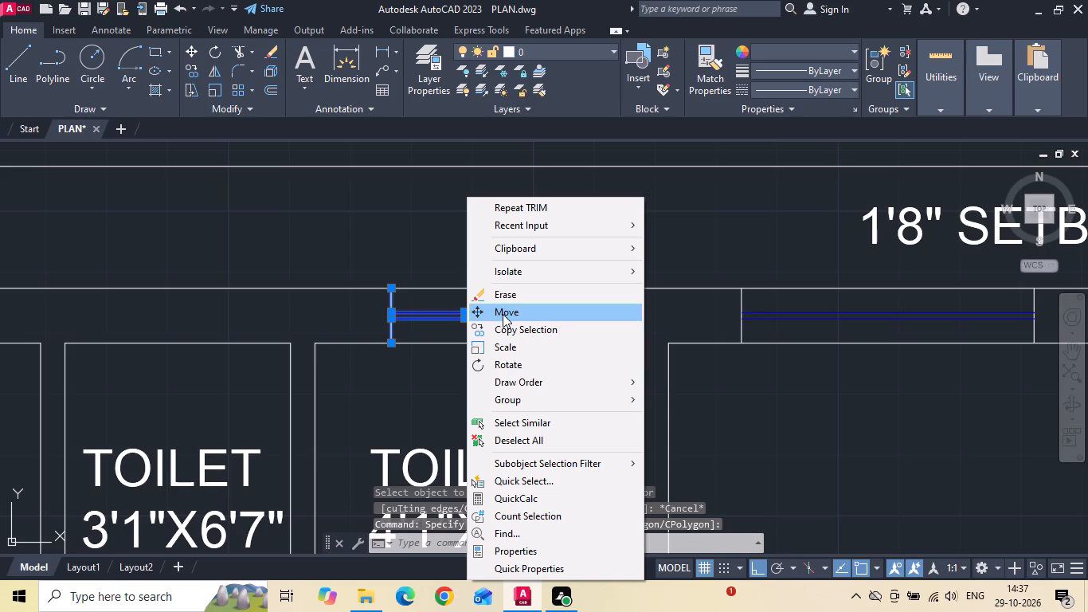
click(507, 329)
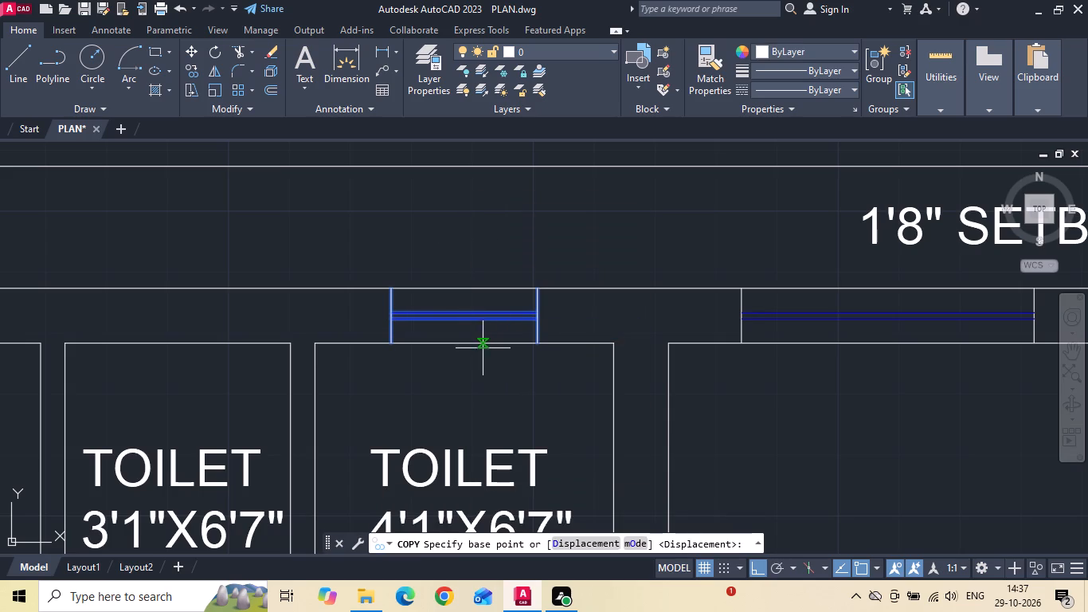
click(467, 343)
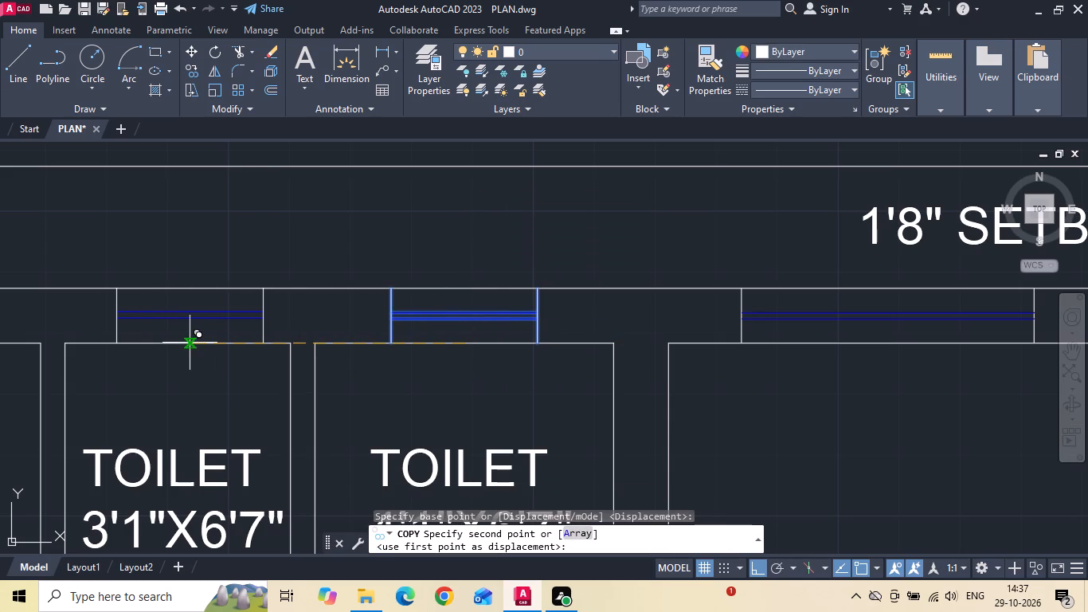
click(184, 342)
key(Escape)
Save the drawing.
scroll(520, 263, down, 3)
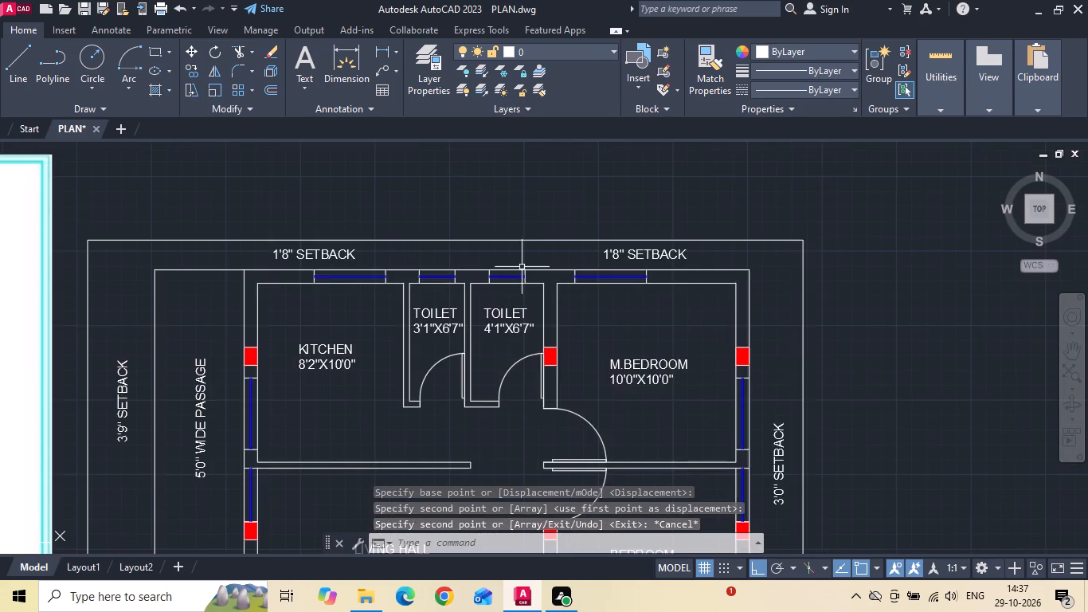
scroll(521, 277, down, 1)
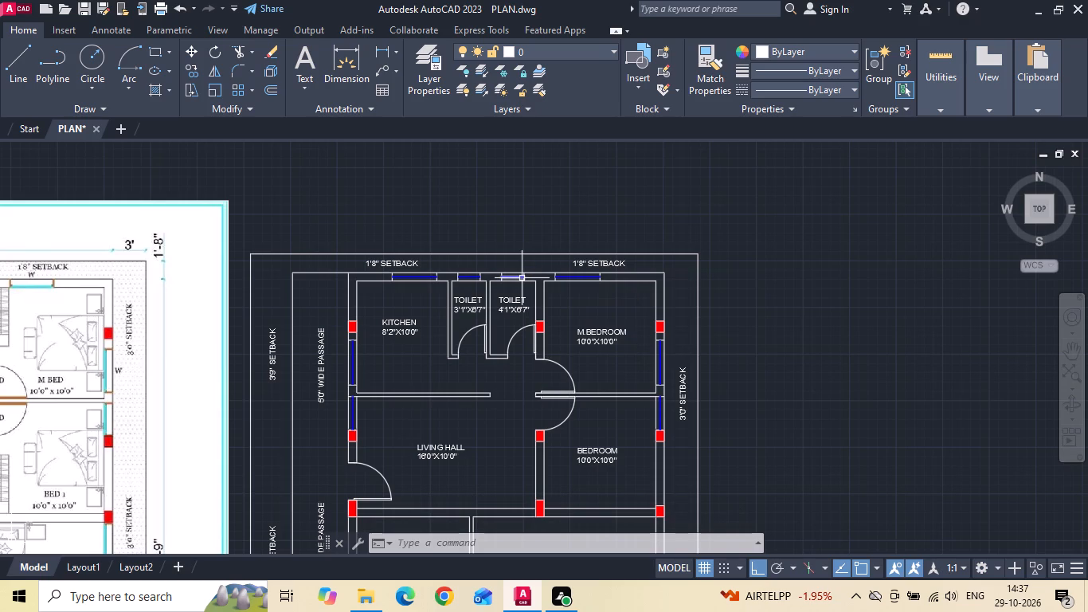
key(ctrl+s)
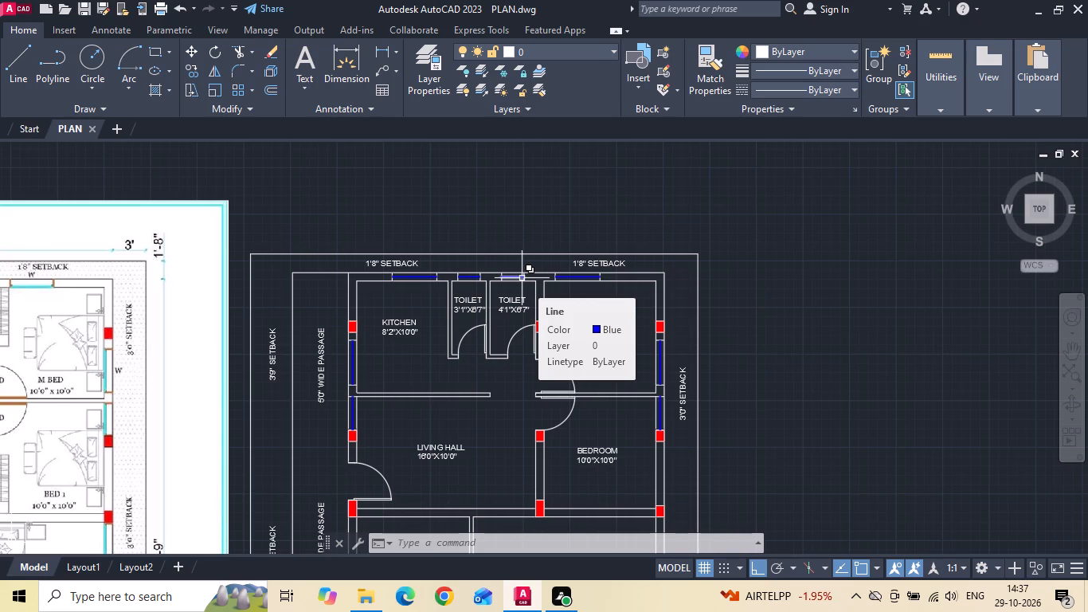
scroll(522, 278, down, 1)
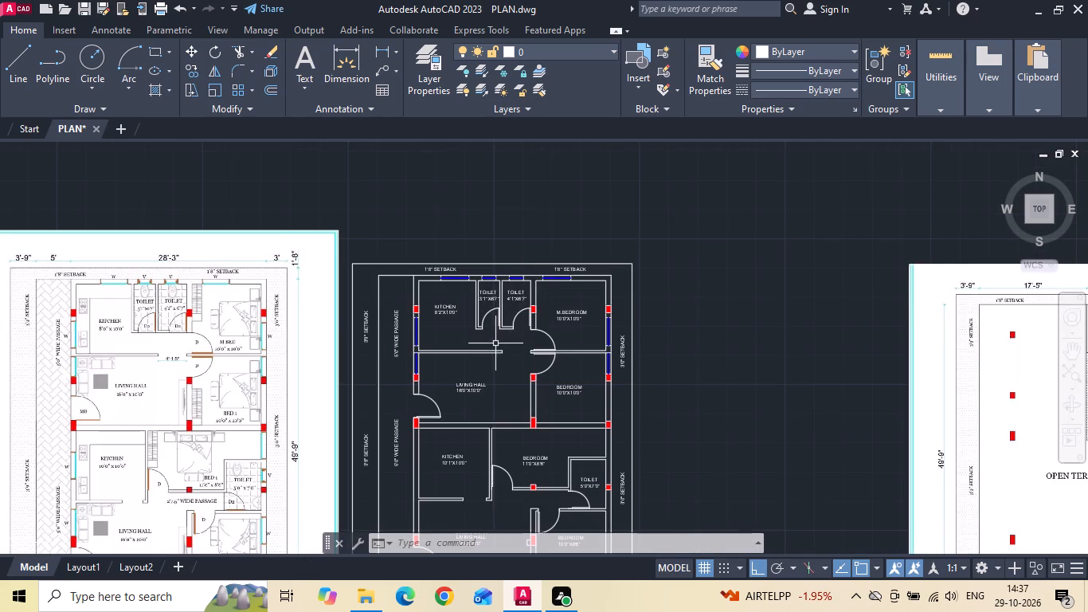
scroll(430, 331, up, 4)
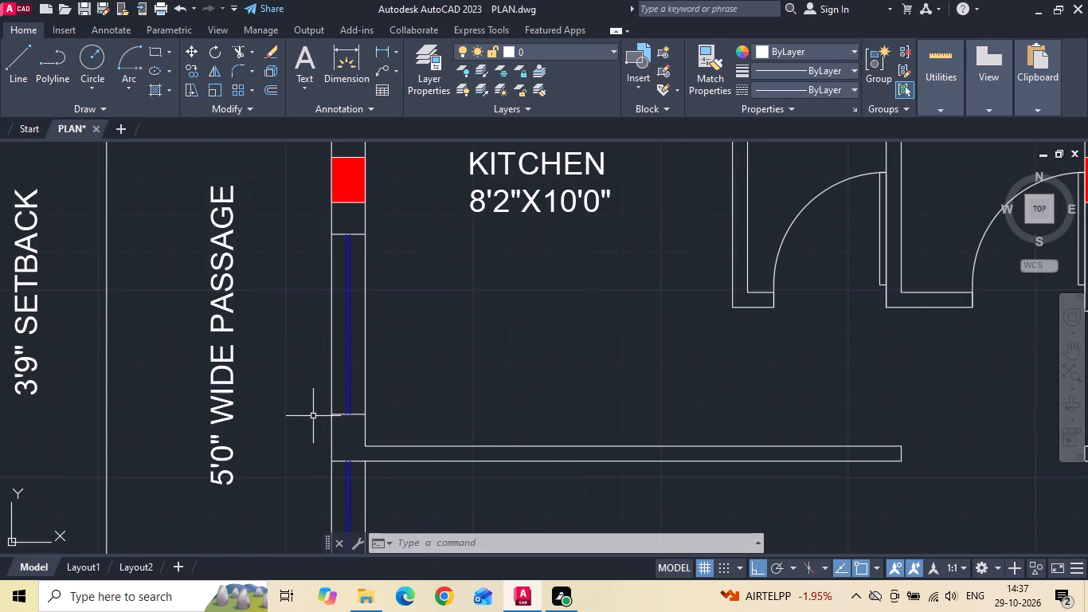
Copy the 8'2"X10'0" kitchen's side window straight down into the outer side wall of the 10'1"X10'0" kitchen.
click(312, 422)
click(401, 218)
right_click(398, 217)
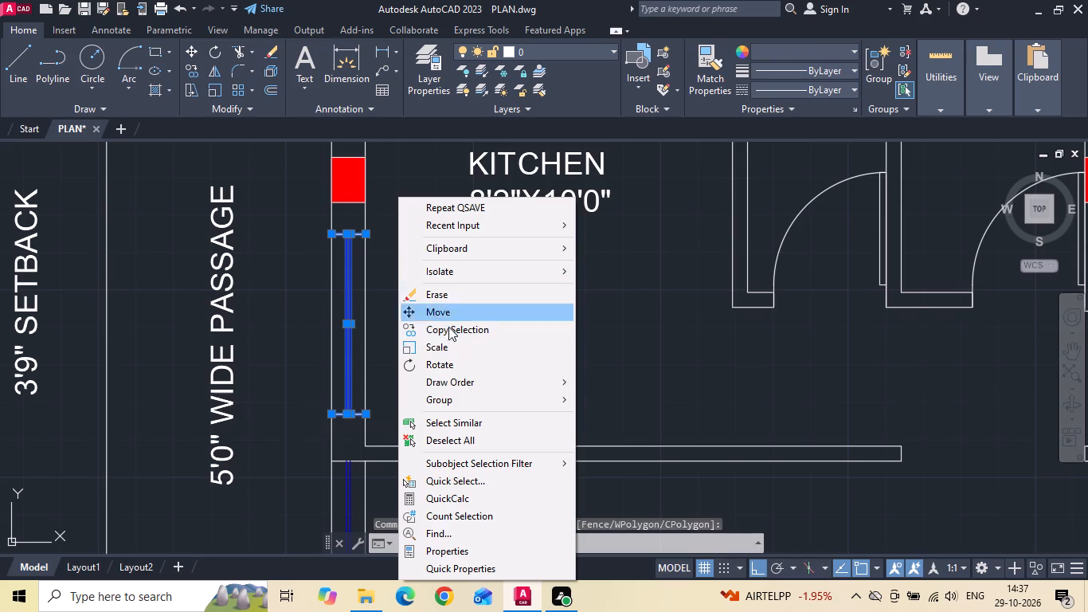
click(448, 334)
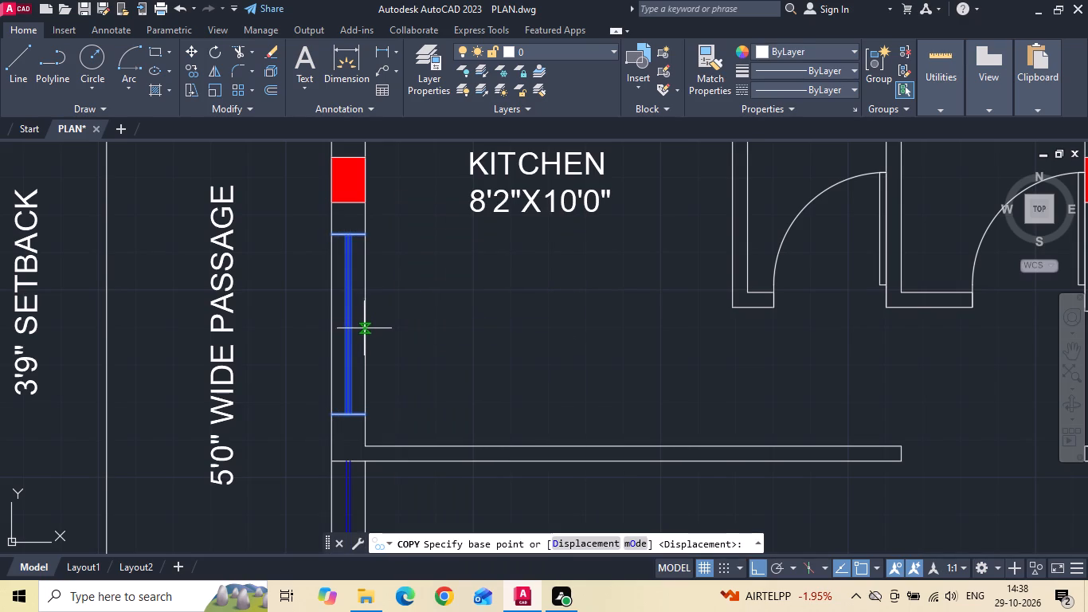
scroll(409, 261, down, 3)
drag(409, 293, 408, 321)
middle_drag(395, 402, 409, 269)
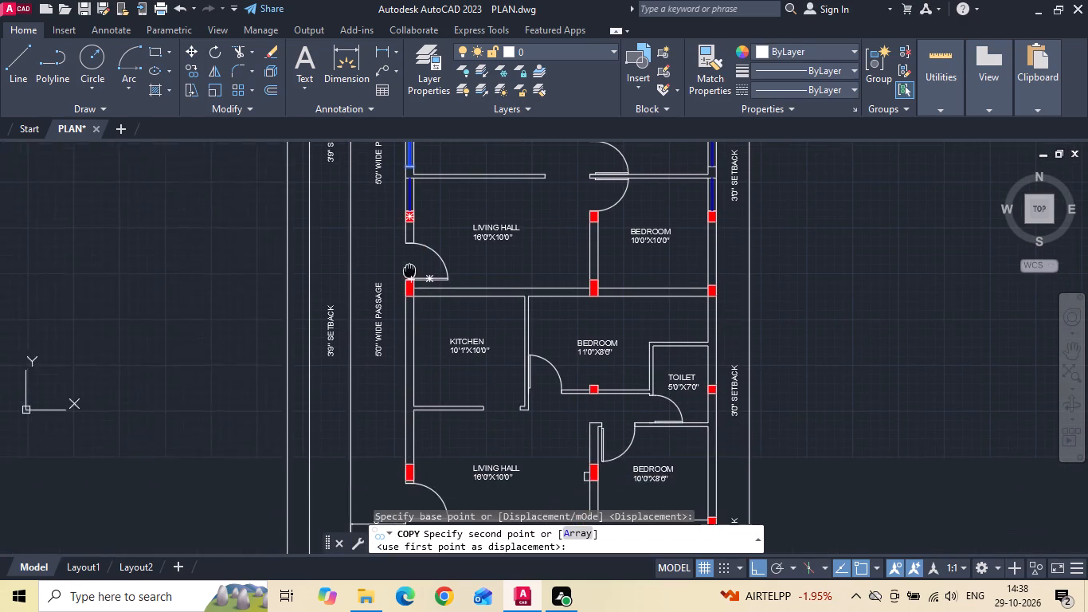
scroll(397, 363, up, 2)
click(408, 371)
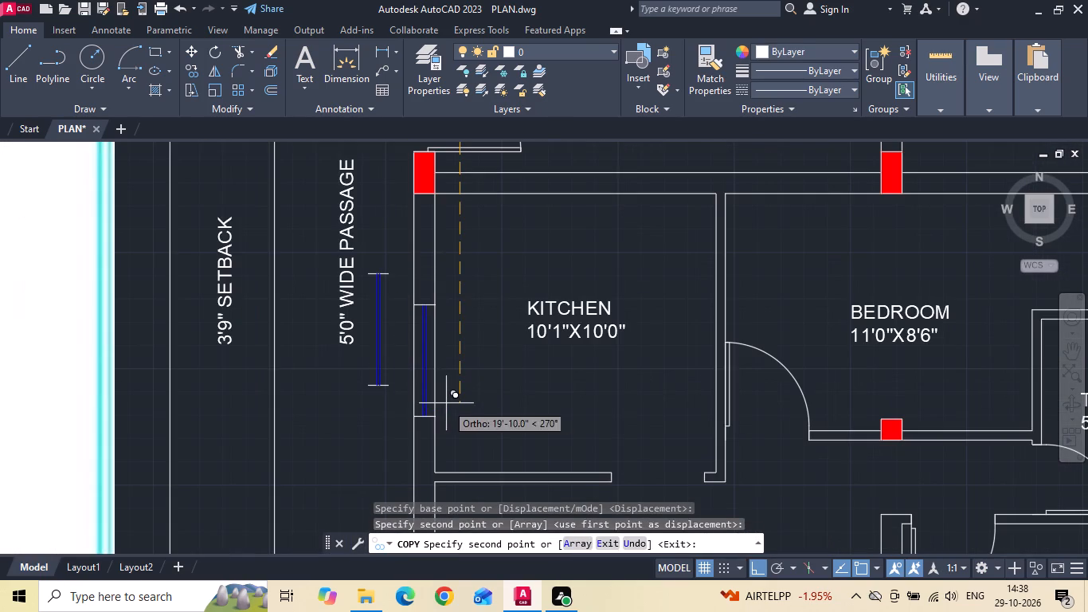
click(450, 379)
key(Escape)
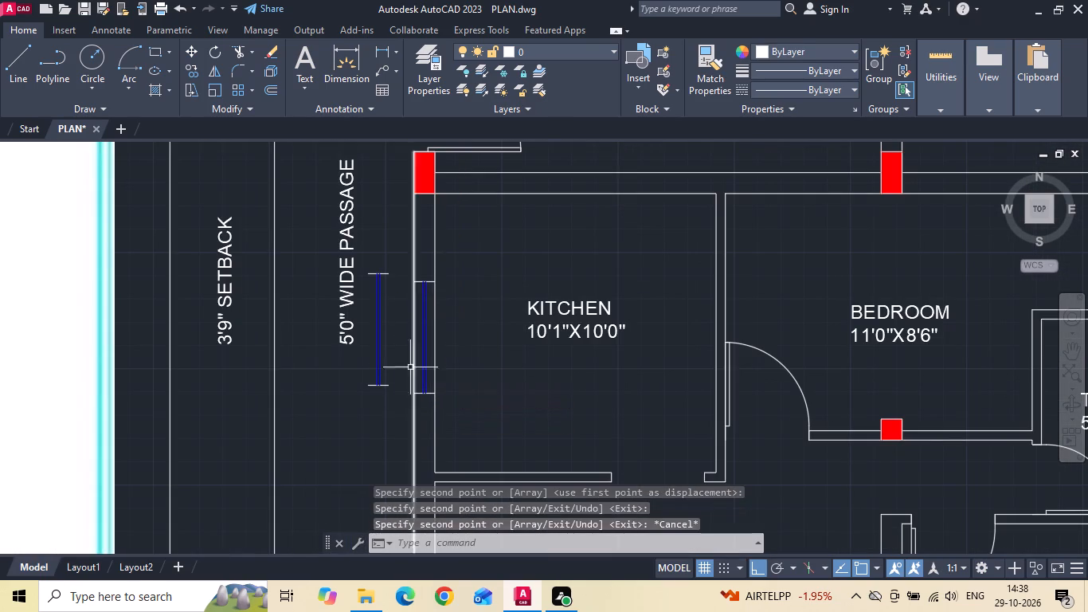
Delete the stray window copy lying in the passage beside the 10'1"X10'0" kitchen.
drag(411, 422, 392, 412)
key(Escape)
drag(397, 257, 391, 304)
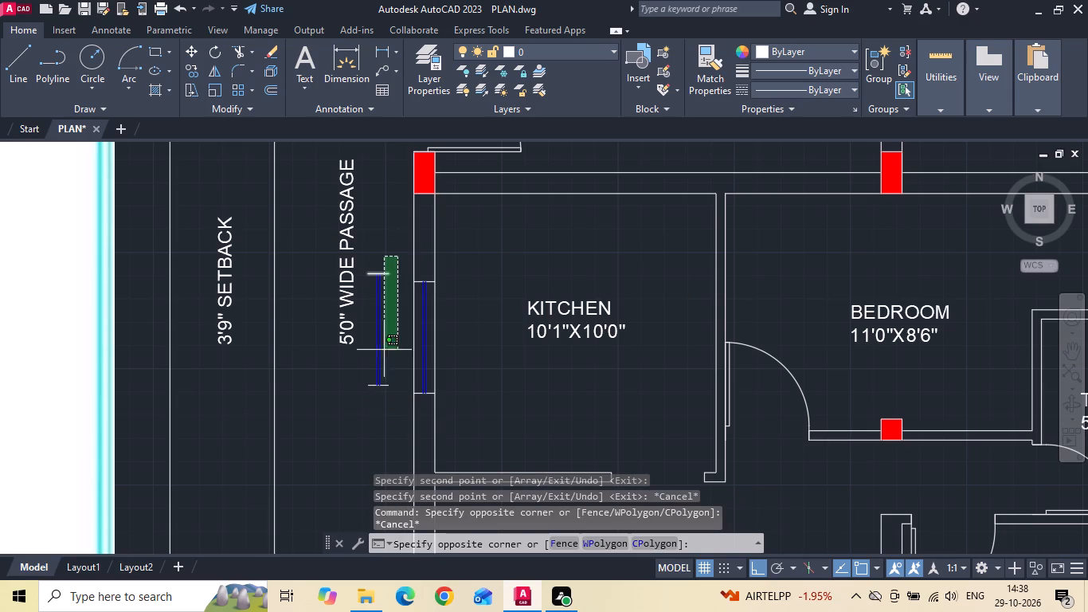
click(372, 418)
key(Delete)
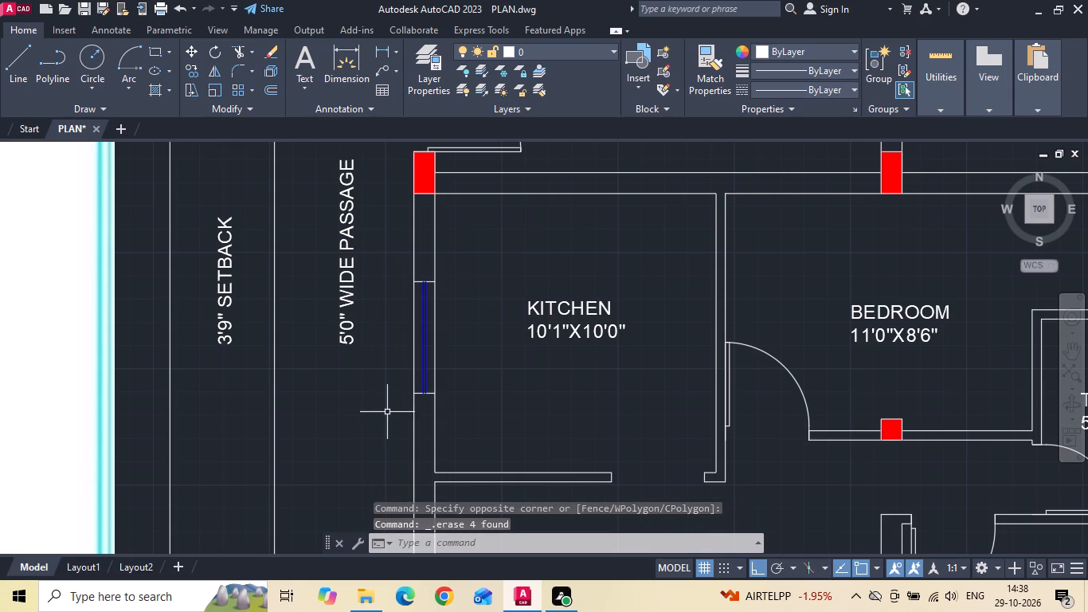
Draw a horizontal guide line from the midpoint of the 10'1"X10'0" kitchen's outer wall and offset it 2' upward.
key(l)
key(space)
drag(434, 336, 456, 336)
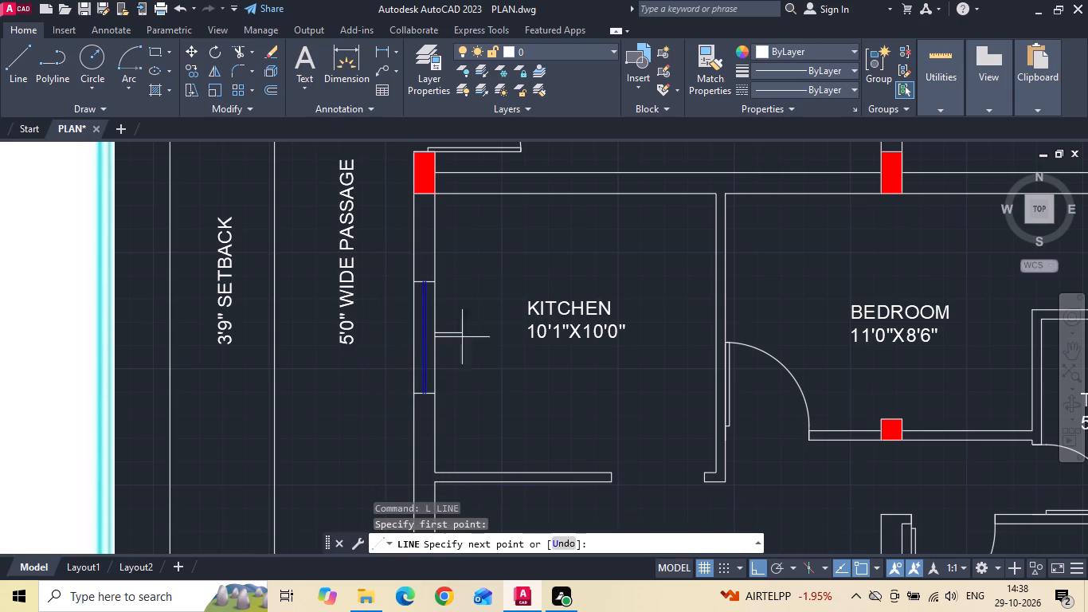
click(491, 346)
key(Escape)
text(O 2')
key(Return)
drag(462, 332, 460, 321)
click(464, 286)
key(Escape)
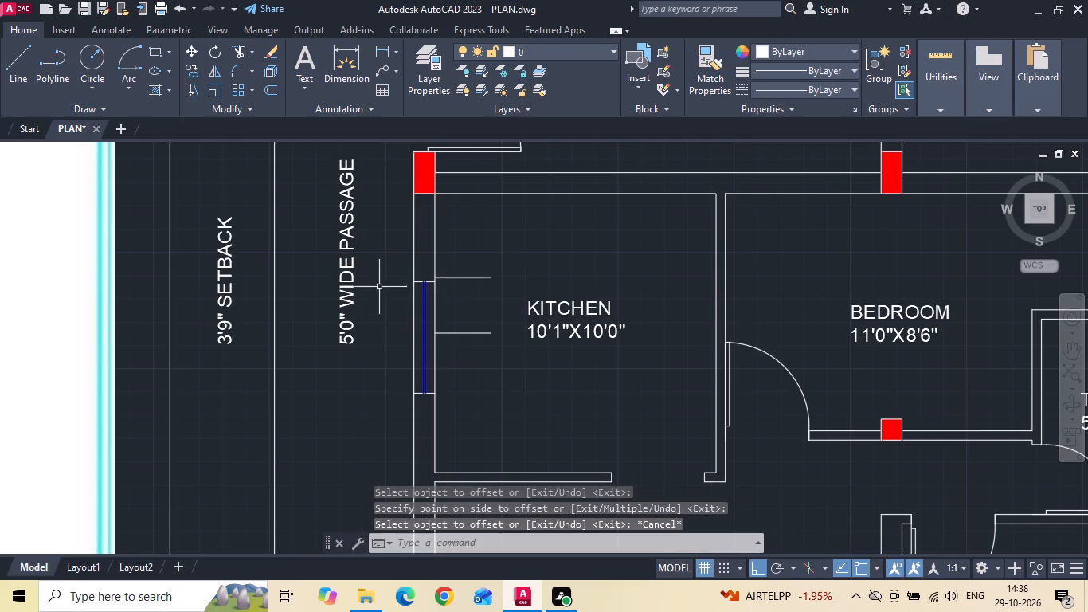
Move the 10'1"X10'0" kitchen's window so its upper jamb aligns with the offset guide line.
drag(393, 274, 394, 306)
click(460, 415)
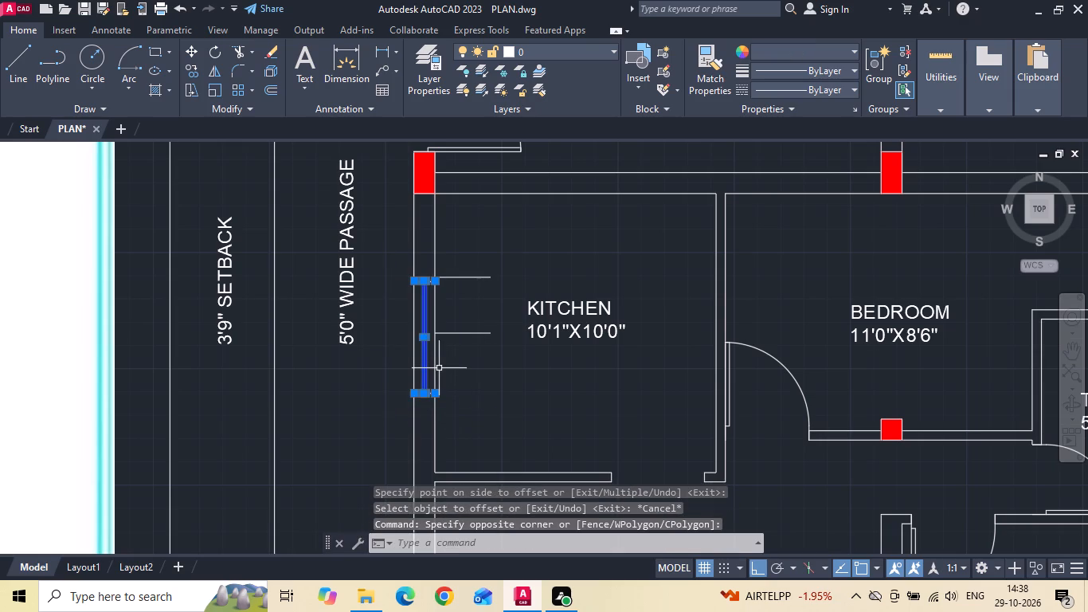
right_click(441, 253)
click(470, 316)
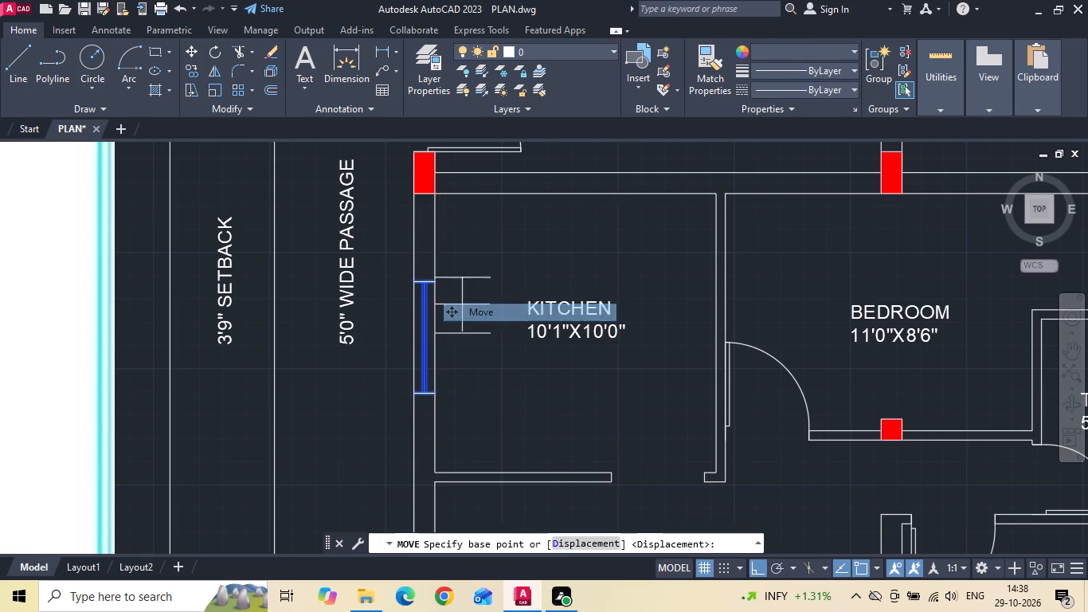
scroll(413, 270, up, 4)
click(504, 320)
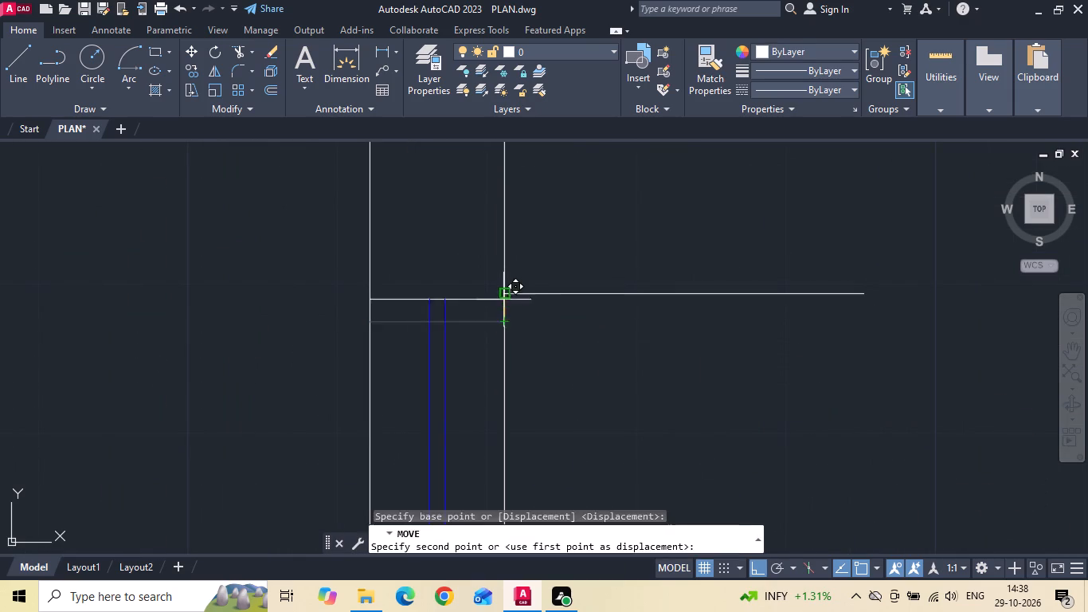
click(503, 295)
Delete the two horizontal guide lines beside the 10'1"X10'0" kitchen's window.
scroll(515, 256, down, 3)
drag(612, 222, 589, 342)
click(581, 379)
key(Delete)
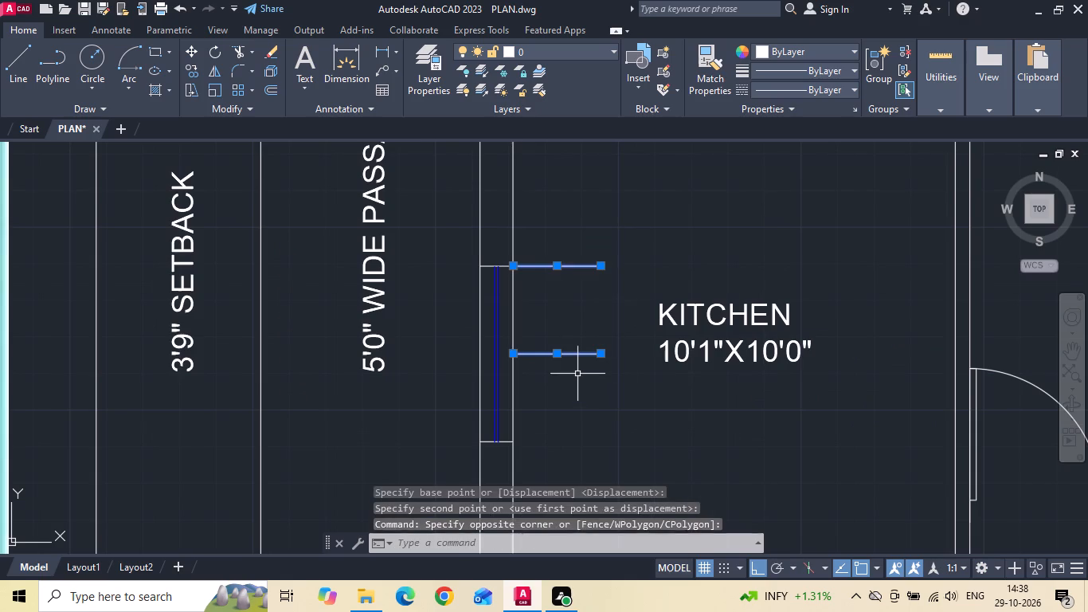
Copy the 10'1"X10'0" kitchen's window into the lower living hall's outer wall, its lower jamb on the top of the column.
scroll(589, 306, down, 3)
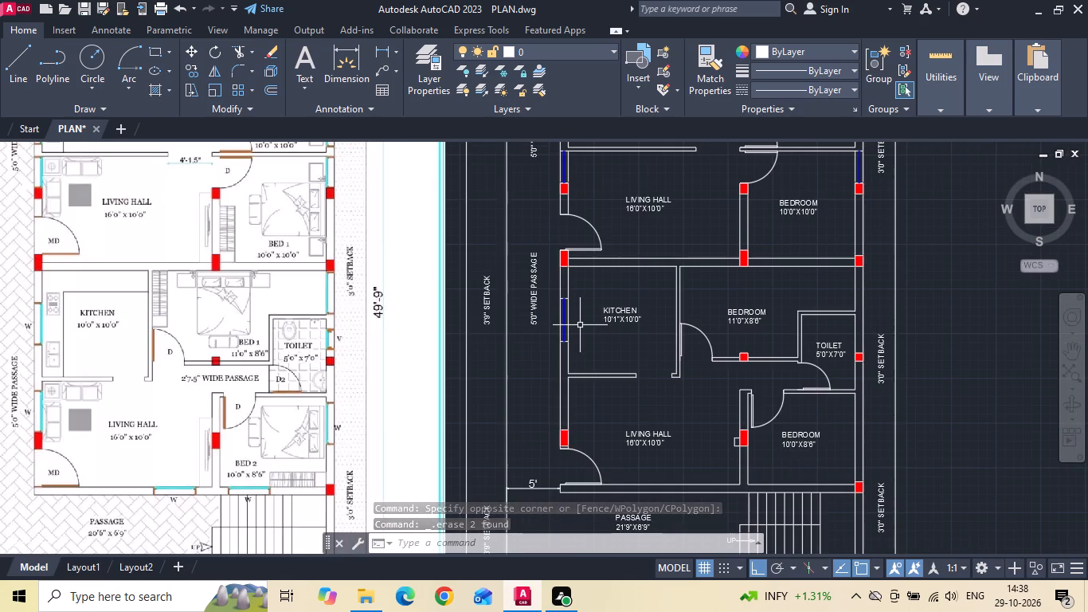
click(537, 351)
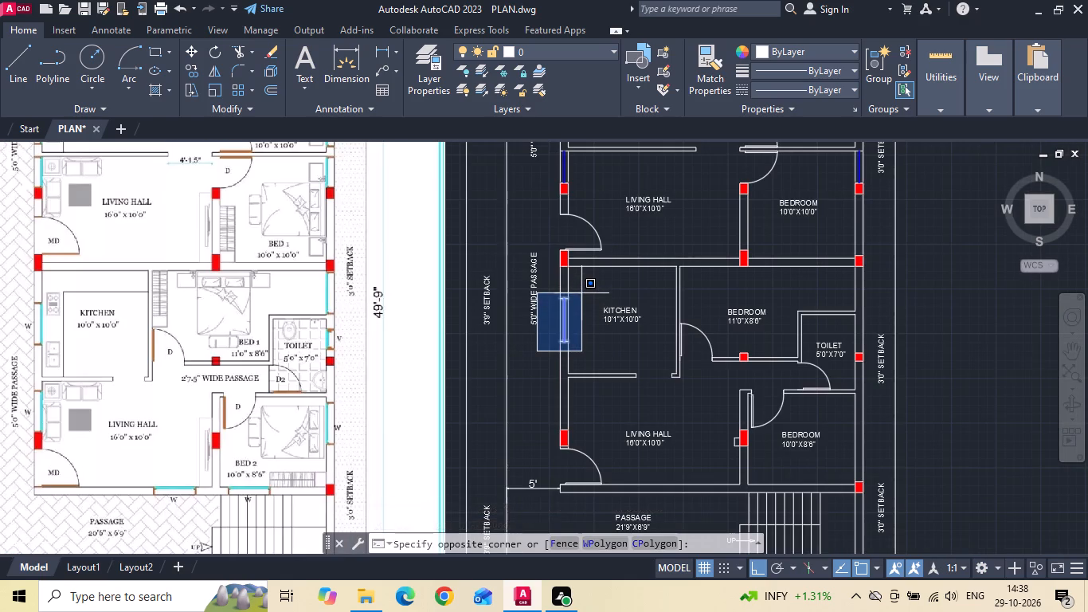
click(581, 293)
right_click(581, 293)
click(594, 335)
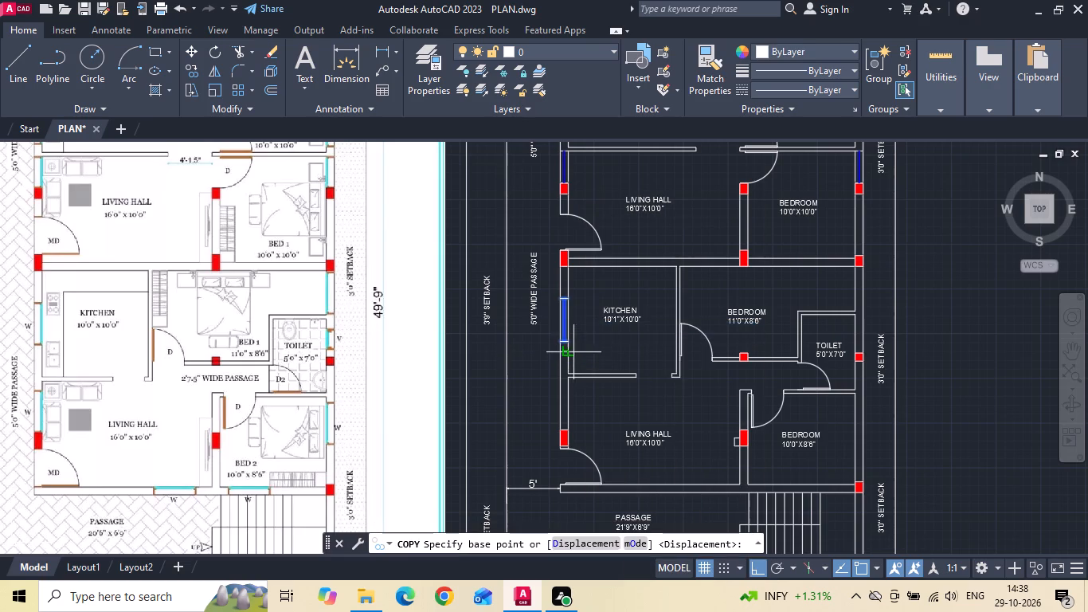
scroll(573, 347, up, 2)
click(559, 331)
scroll(559, 331, down, 2)
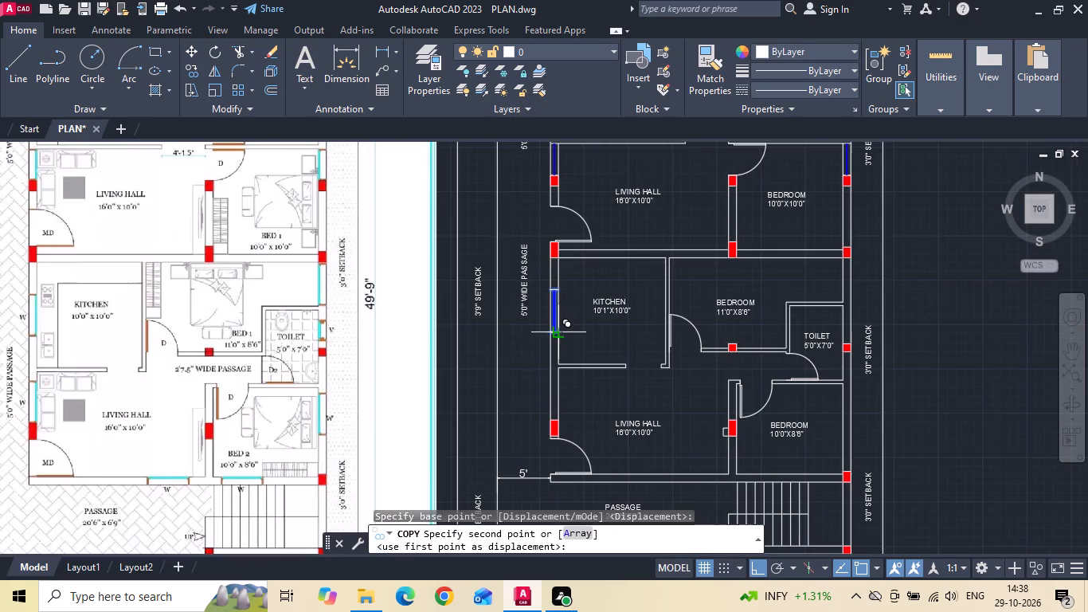
scroll(558, 406, up, 3)
click(559, 468)
scroll(554, 417, down, 1)
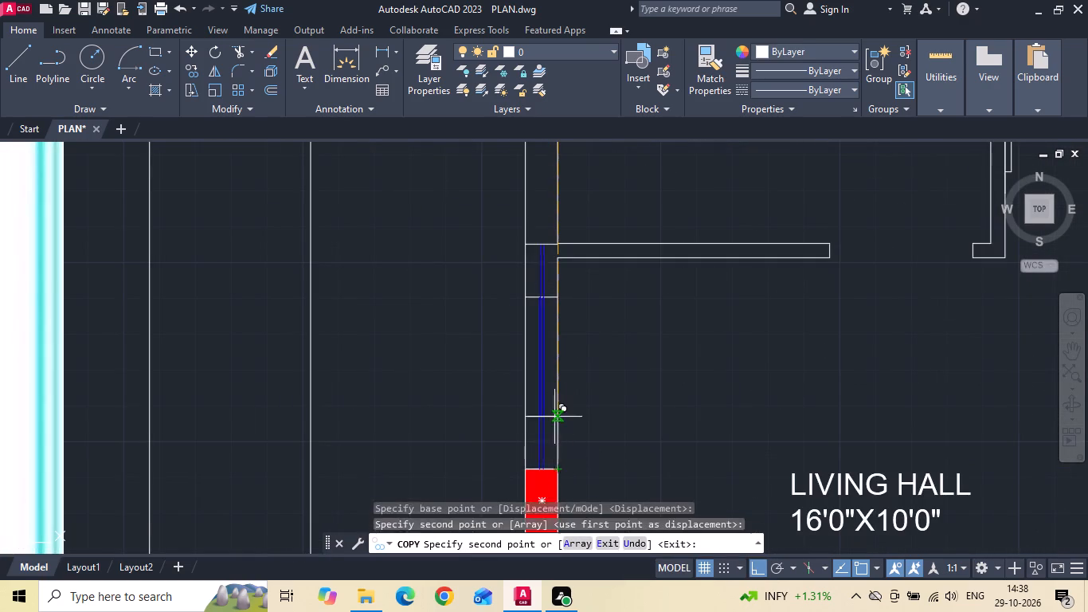
scroll(554, 417, down, 2)
key(Escape)
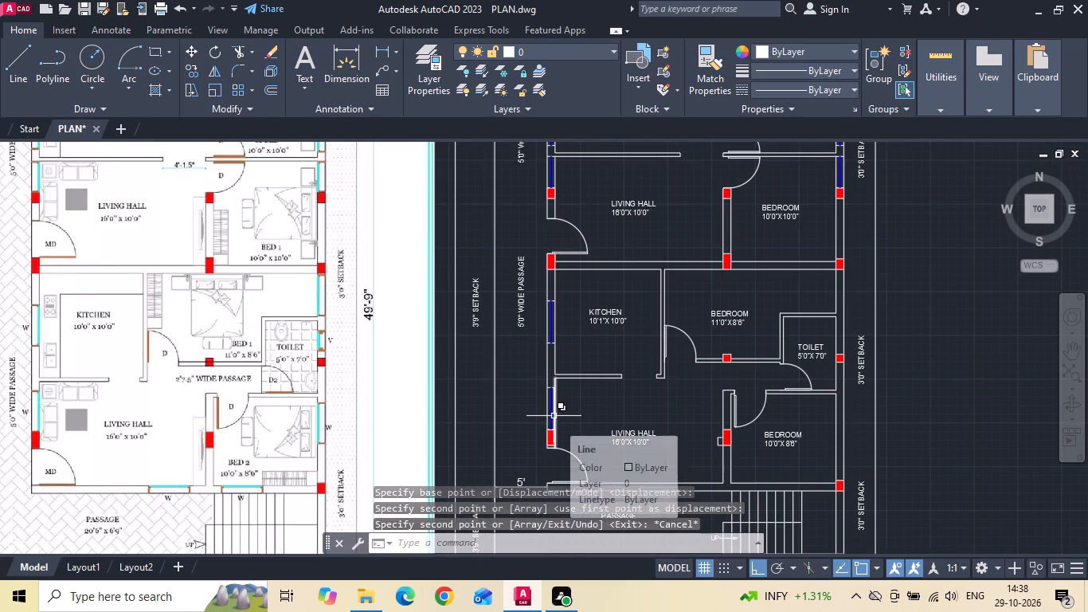
Measure the clear distance from the 5'0"X7'0" toilet's top wall to the upper wall of the 11'0"X8'6" bedroom.
middle_drag(640, 353, 616, 431)
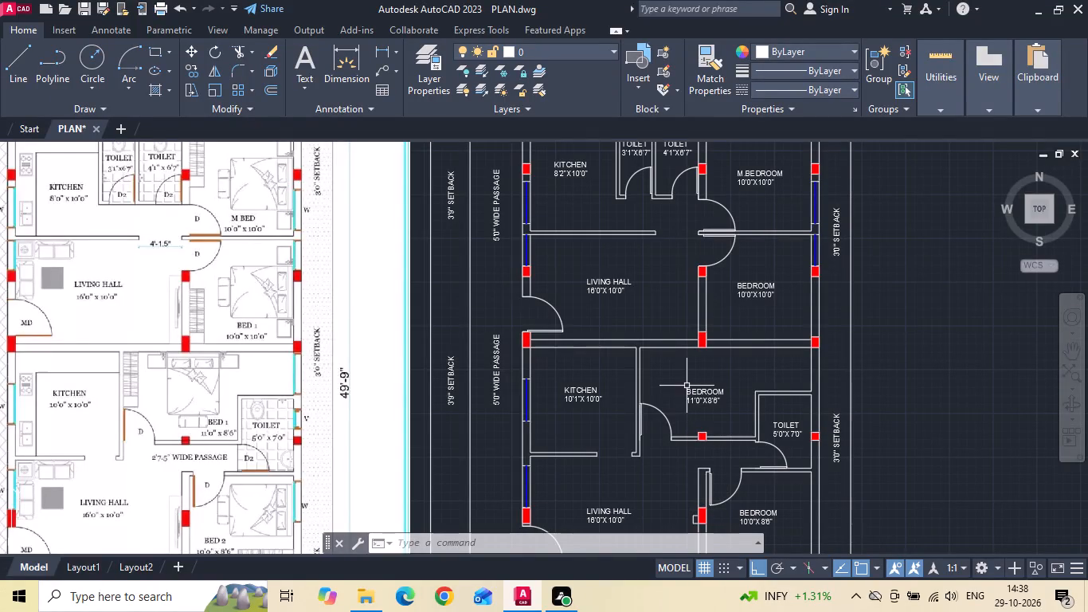
scroll(295, 410, up, 2)
scroll(145, 405, down, 3)
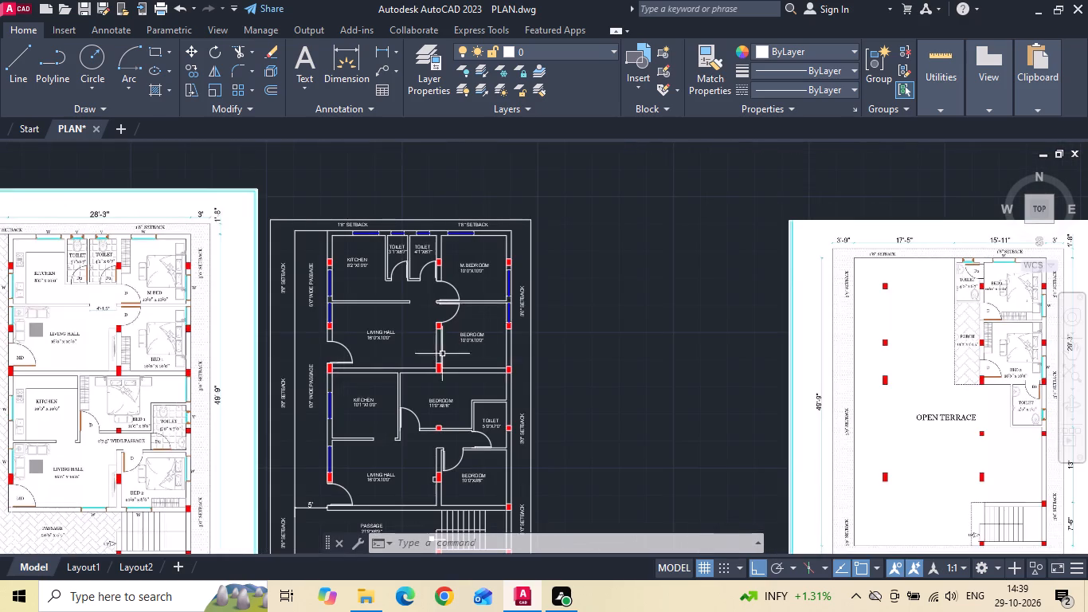
scroll(525, 375, up, 2)
click(376, 43)
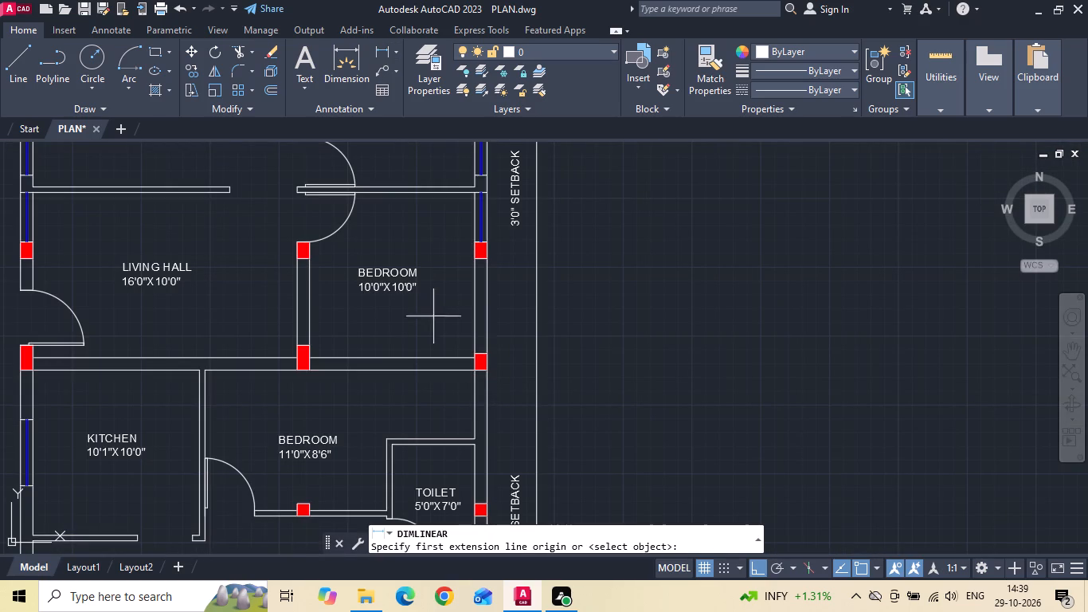
scroll(439, 439, up, 2)
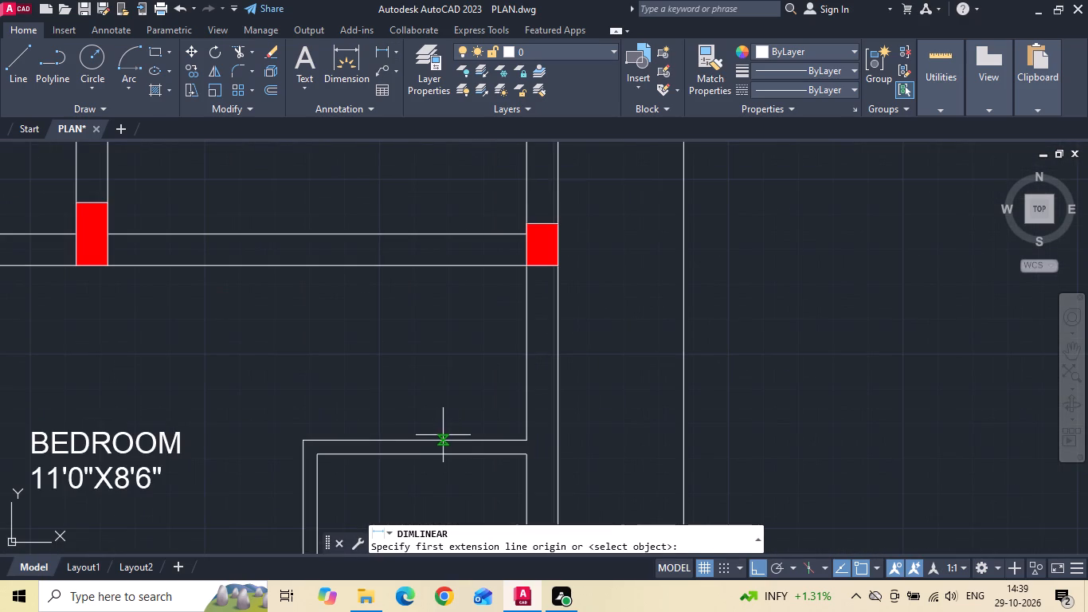
drag(443, 437, 443, 418)
click(441, 268)
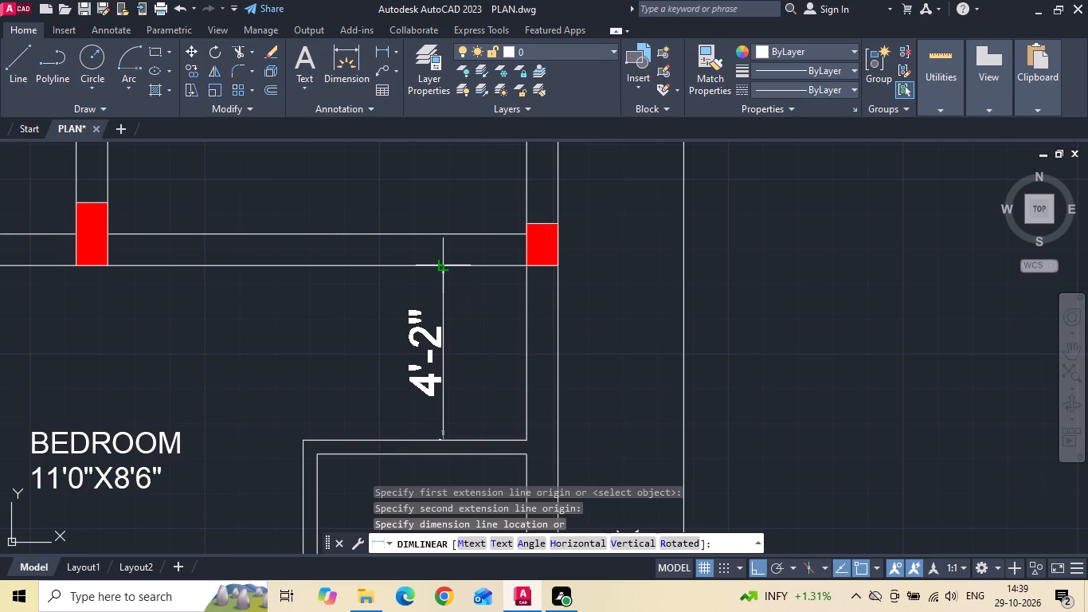
key(Escape)
Copy the M.BEDROOM's side window into the 11'0"X8'6" bedroom's outer wall, its upper jamb at the column's bottom corner.
scroll(500, 366, down, 2)
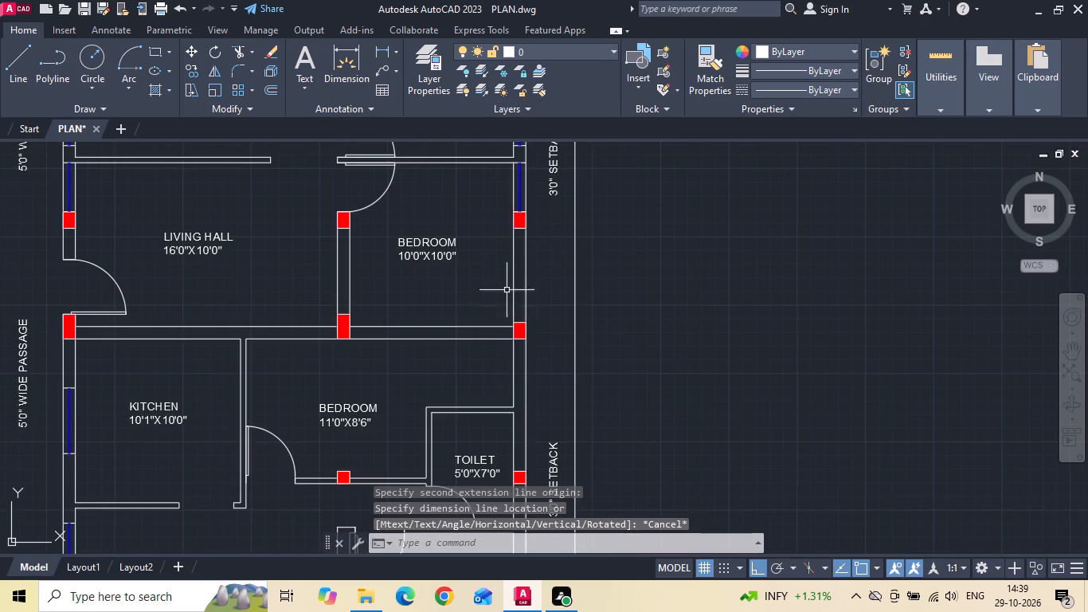
middle_drag(511, 244, 468, 456)
scroll(461, 371, up, 1)
drag(462, 359, 474, 349)
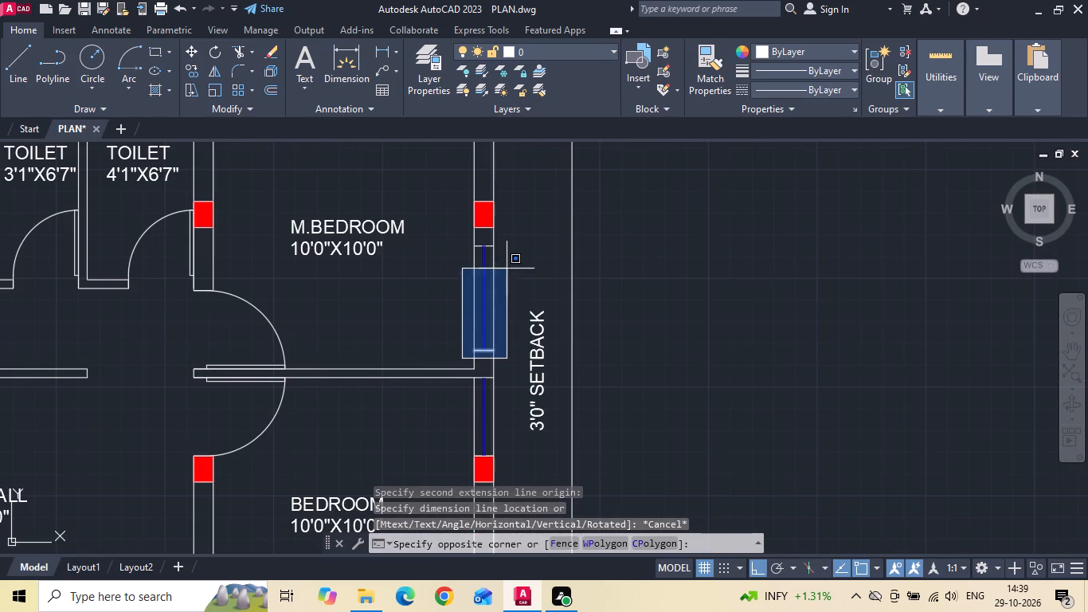
click(513, 241)
right_click(513, 259)
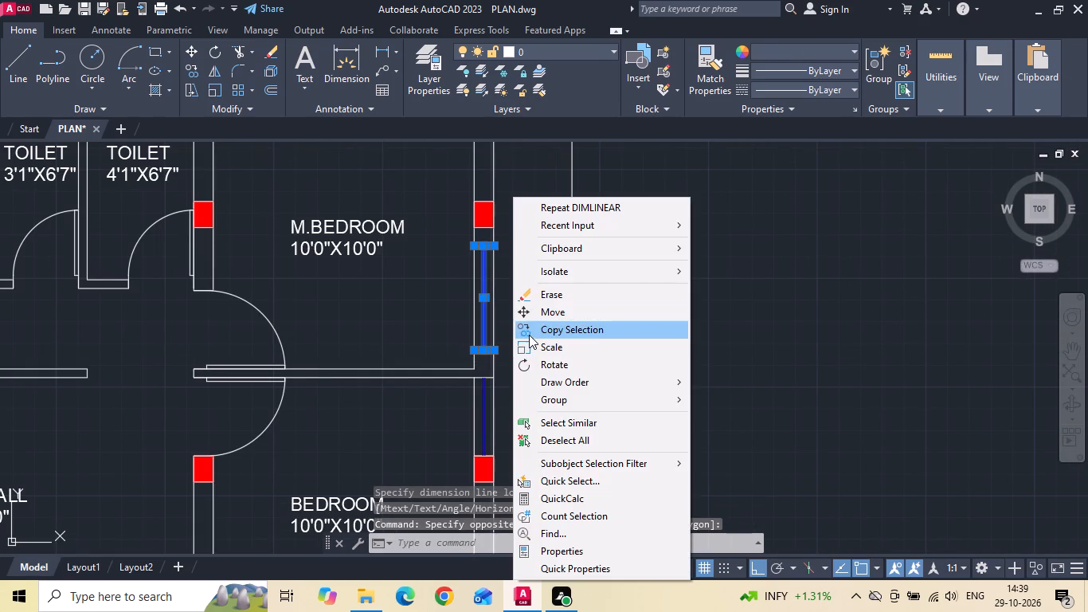
click(529, 335)
scroll(456, 237, up, 2)
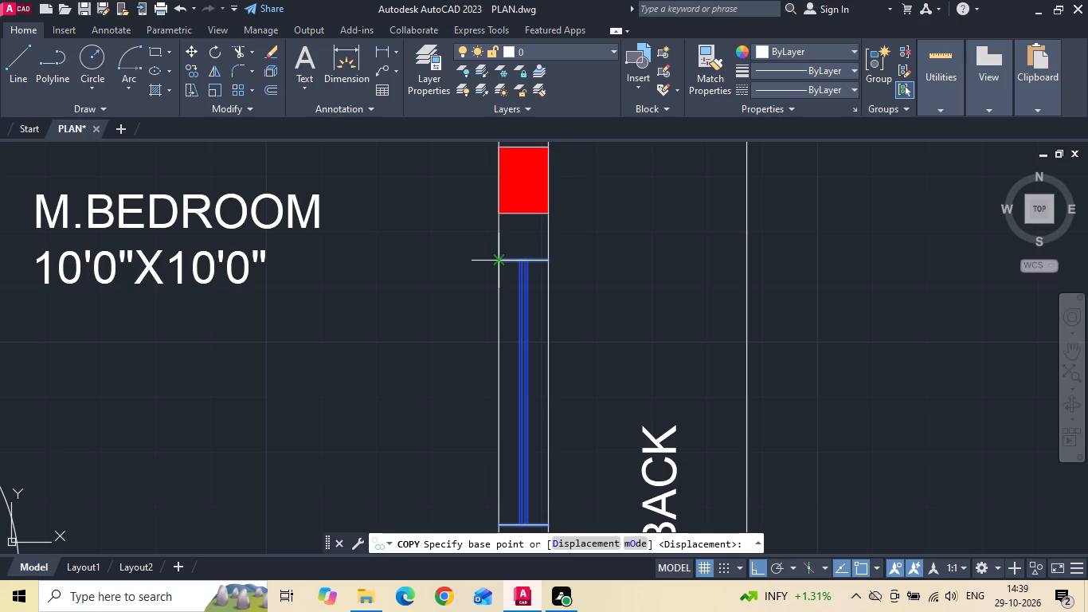
click(495, 261)
scroll(496, 261, down, 3)
middle_drag(466, 411, 462, 254)
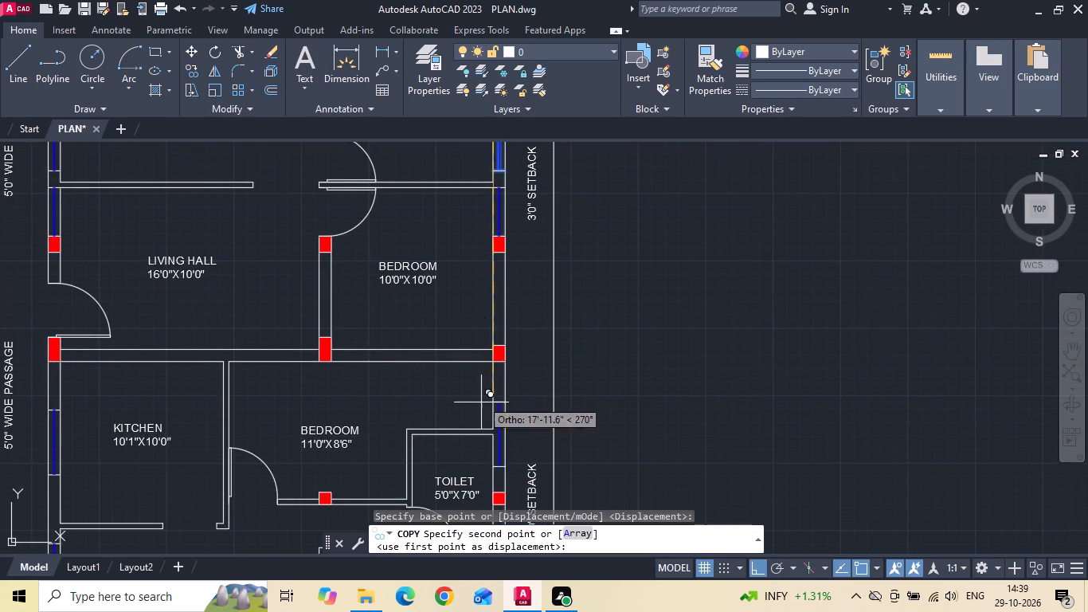
scroll(481, 414, up, 2)
scroll(509, 295, up, 1)
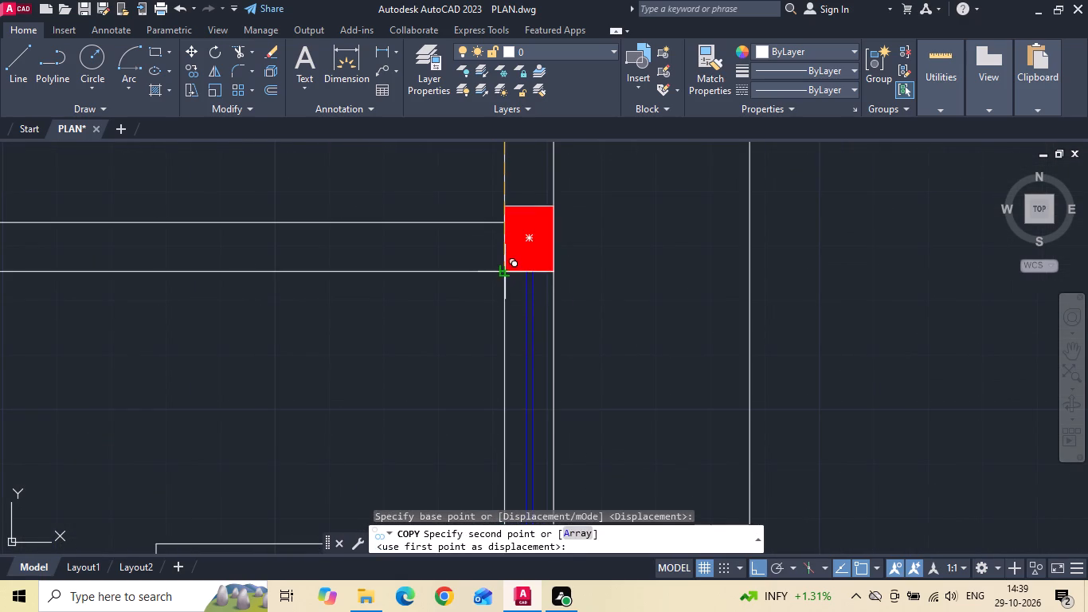
click(505, 272)
scroll(505, 265, down, 1)
key(Escape)
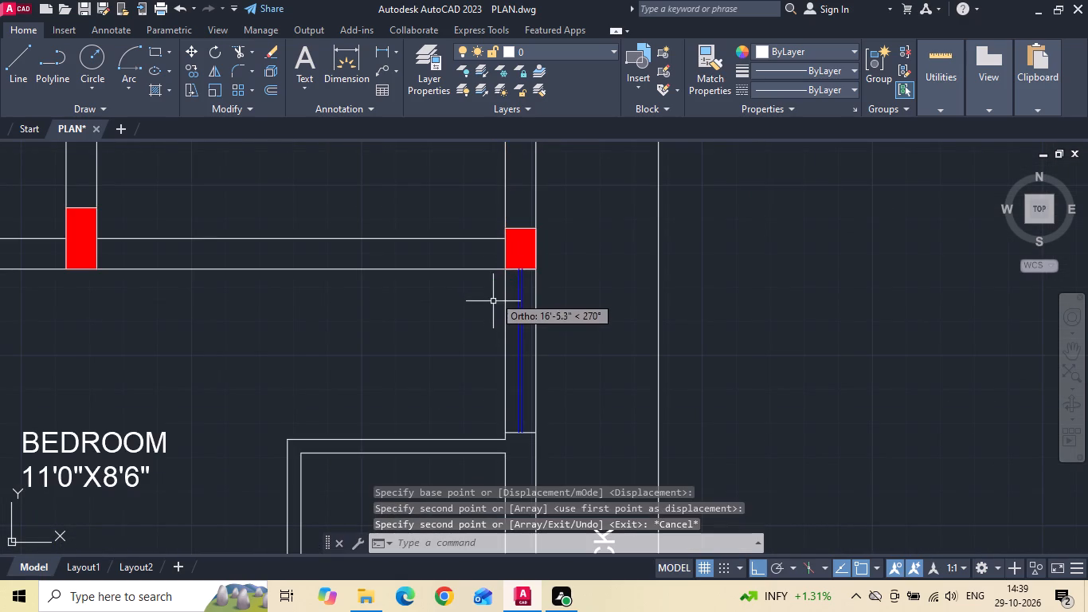
Move the 11'0"X8'6" bedroom's window 1" down along the outer wall.
drag(487, 261, 493, 287)
scroll(580, 376, down, 3)
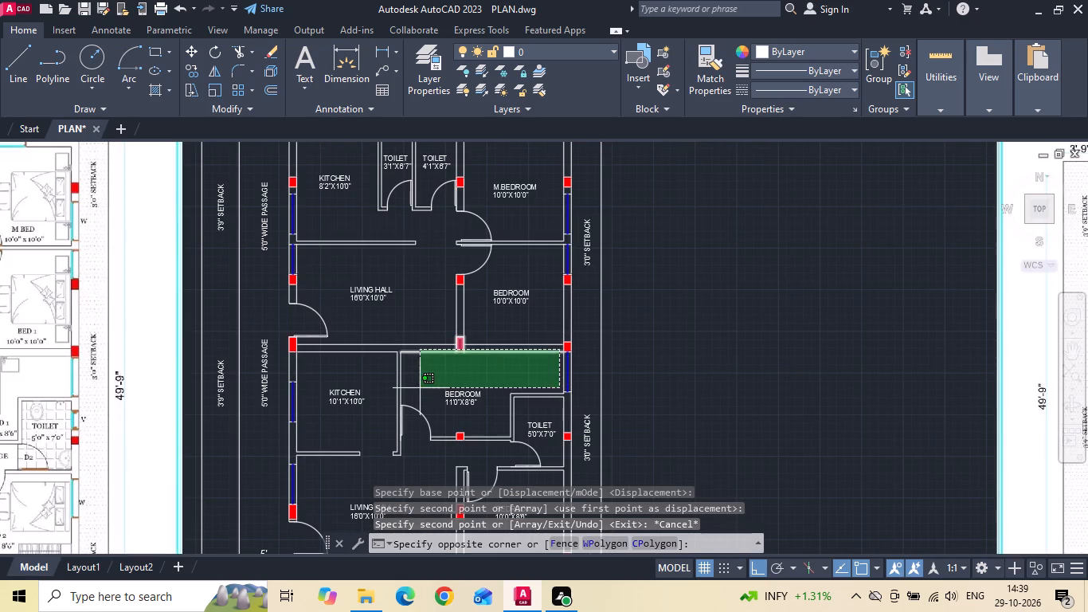
scroll(641, 402, up, 2)
scroll(529, 383, up, 2)
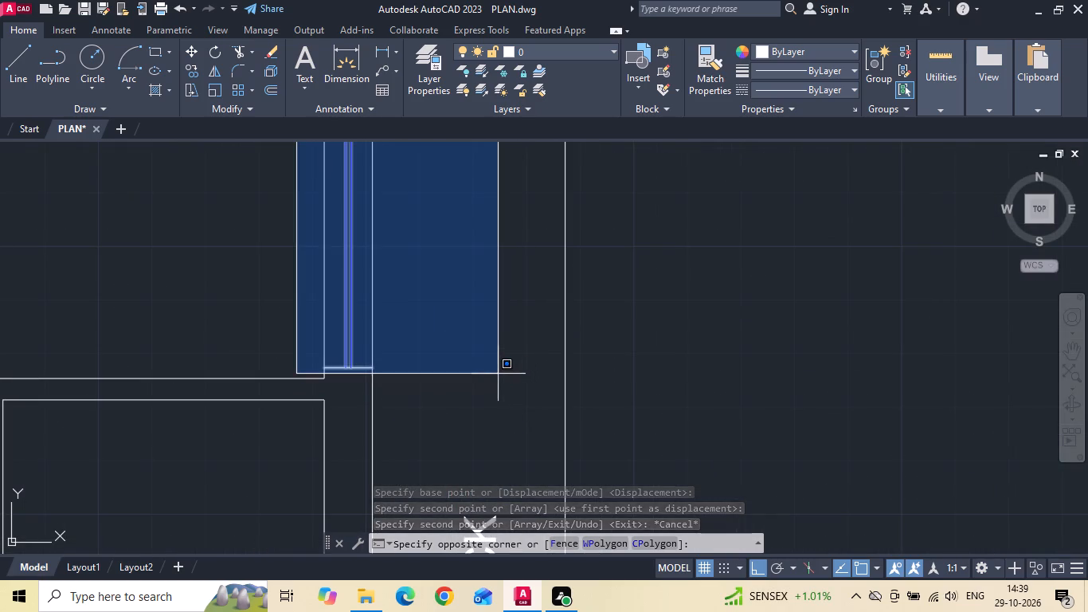
click(498, 374)
right_click(494, 379)
click(546, 312)
drag(508, 335, 505, 353)
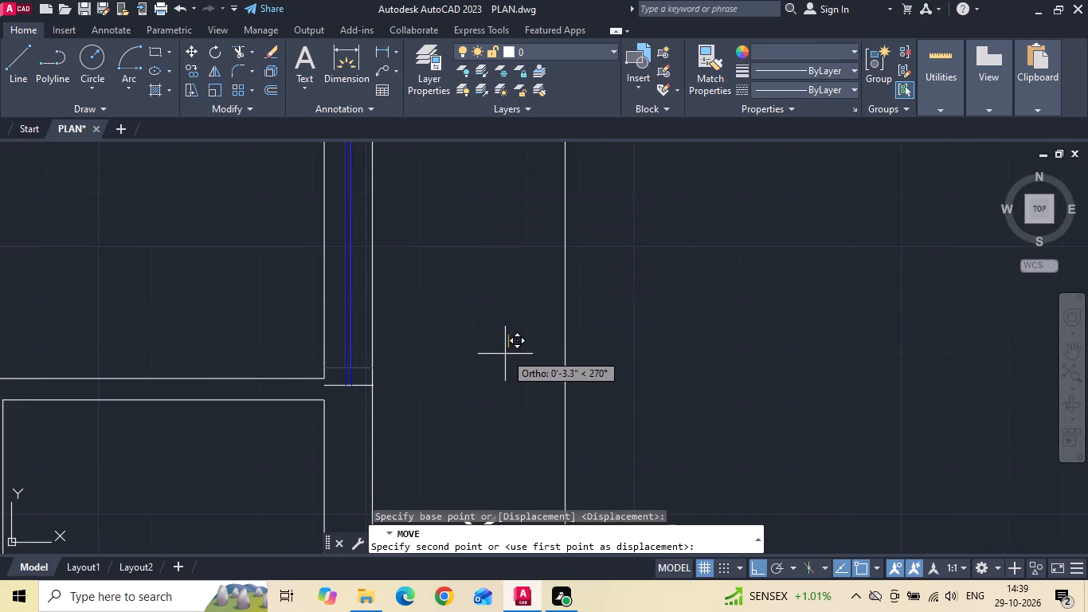
key(1)
key(Return)
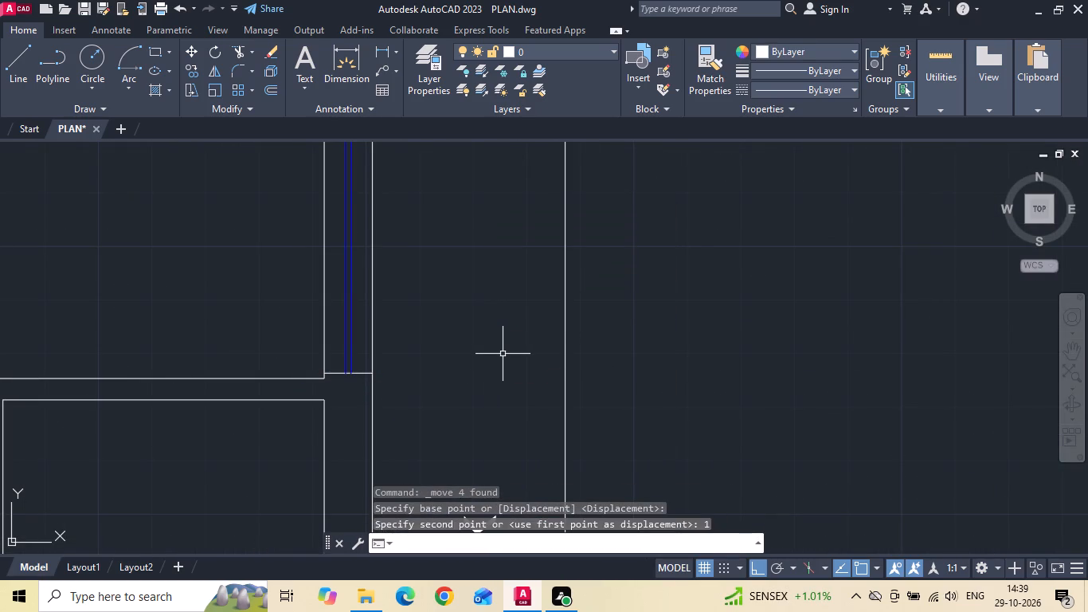
Copy the 11'0"X8'6" bedroom's window into the 10'0"X8'6" bedroom's outer wall, using the column's bottom corner and that bedroom's top inner corner as reference points.
scroll(495, 358, down, 4)
middle_drag(464, 377, 487, 343)
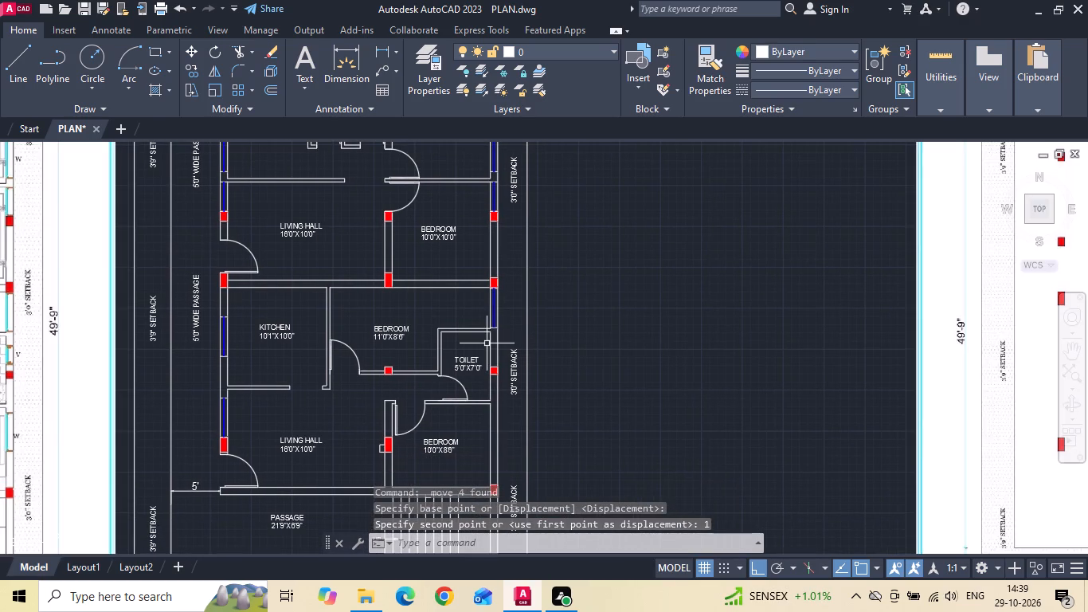
middle_drag(425, 375, 482, 341)
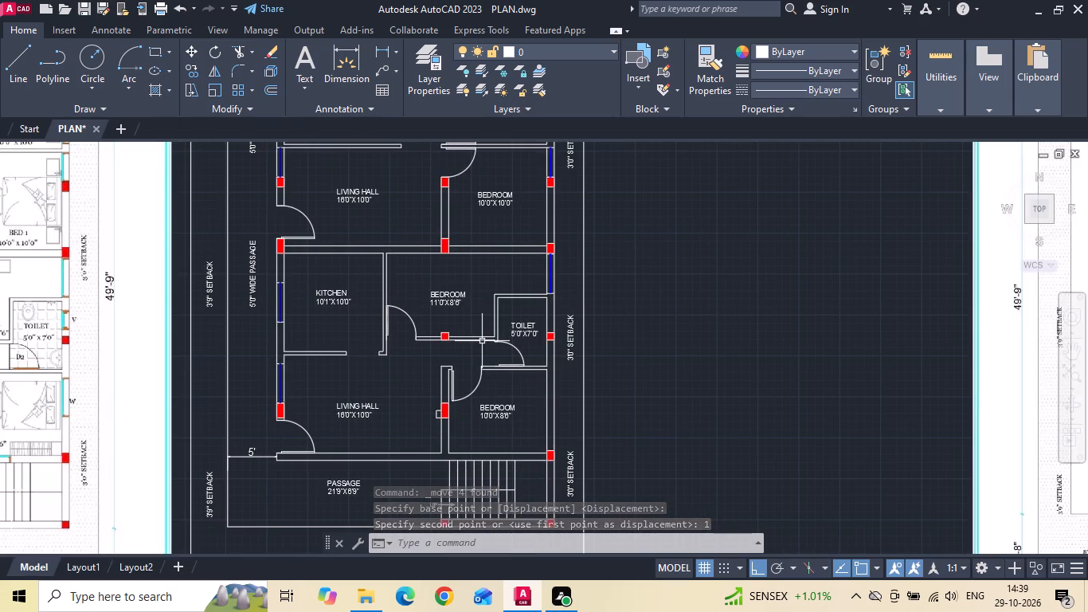
scroll(6, 381, up, 2)
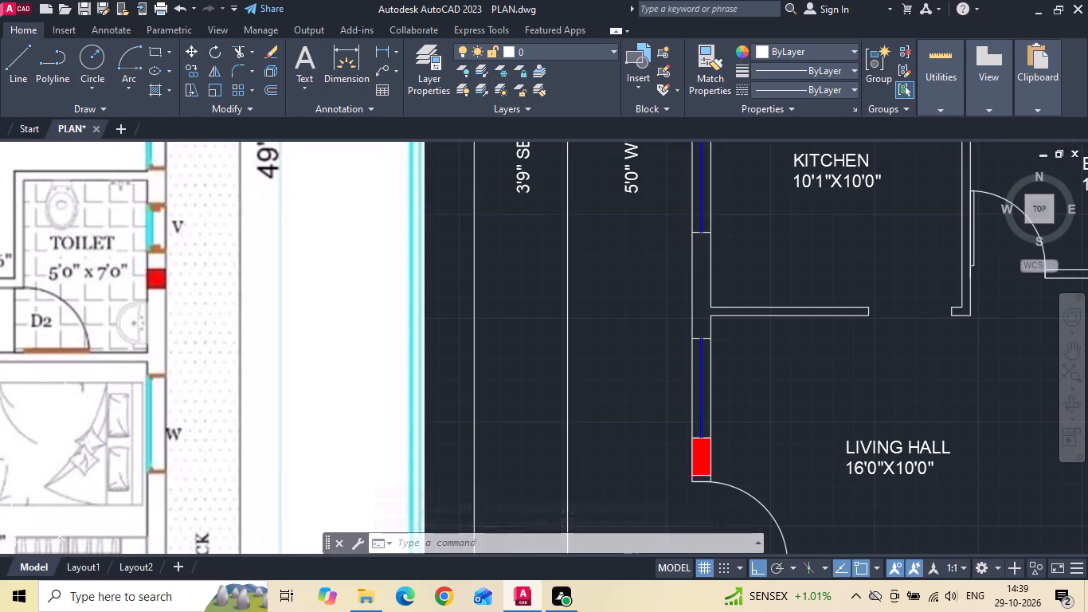
scroll(97, 375, down, 2)
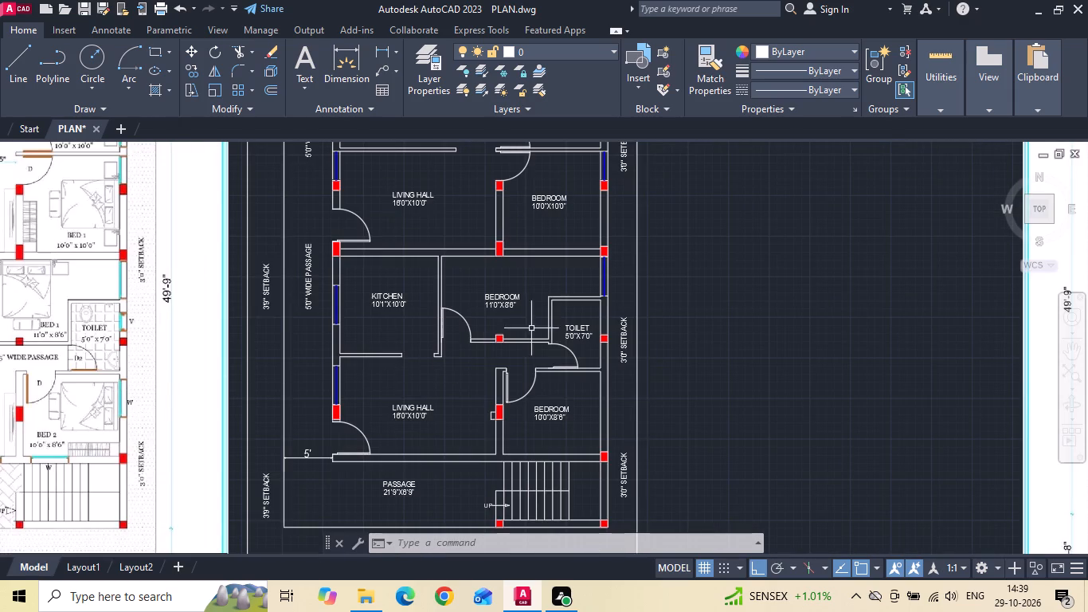
scroll(589, 262, up, 5)
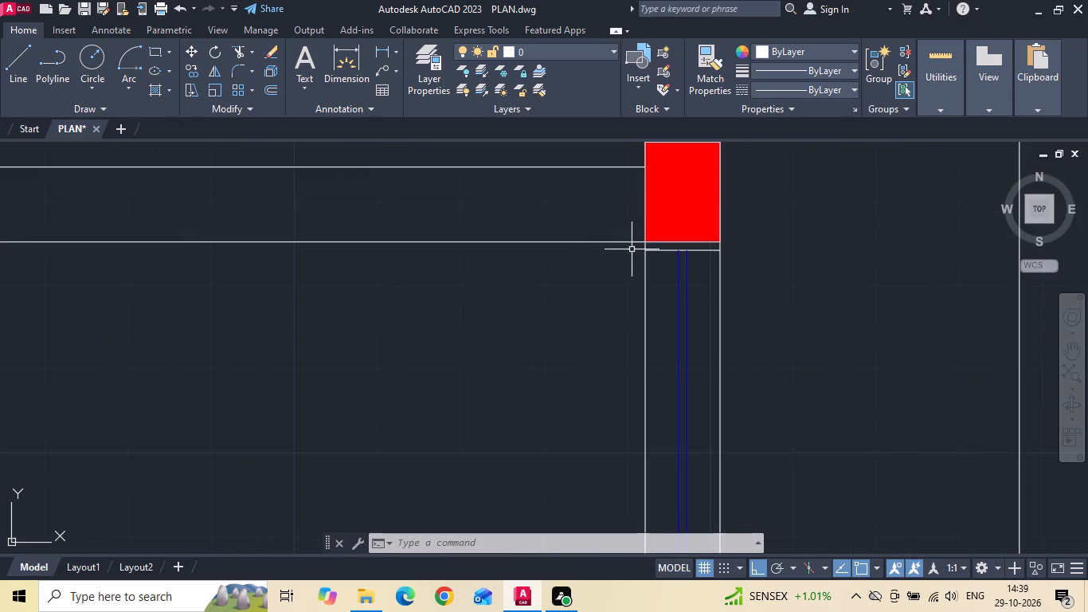
click(626, 247)
scroll(627, 261, down, 1)
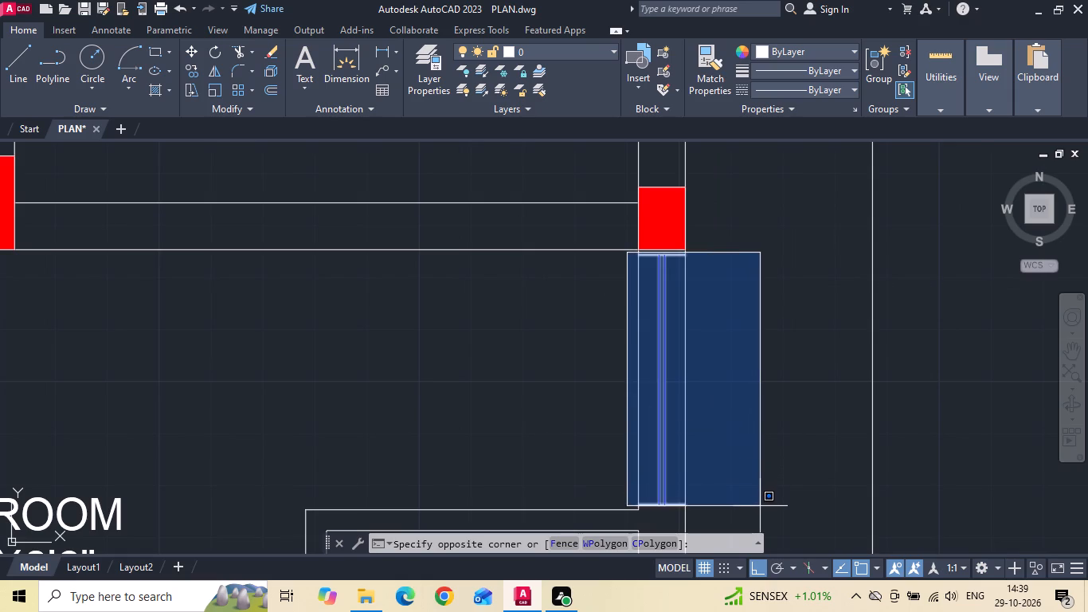
click(761, 509)
right_click(760, 423)
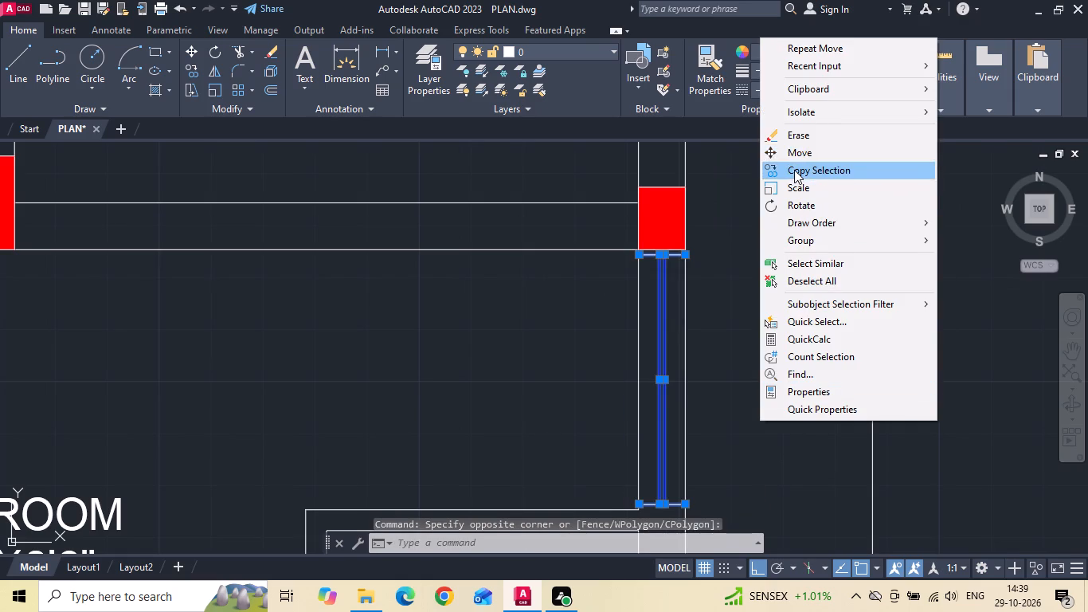
click(794, 170)
scroll(651, 241, up, 2)
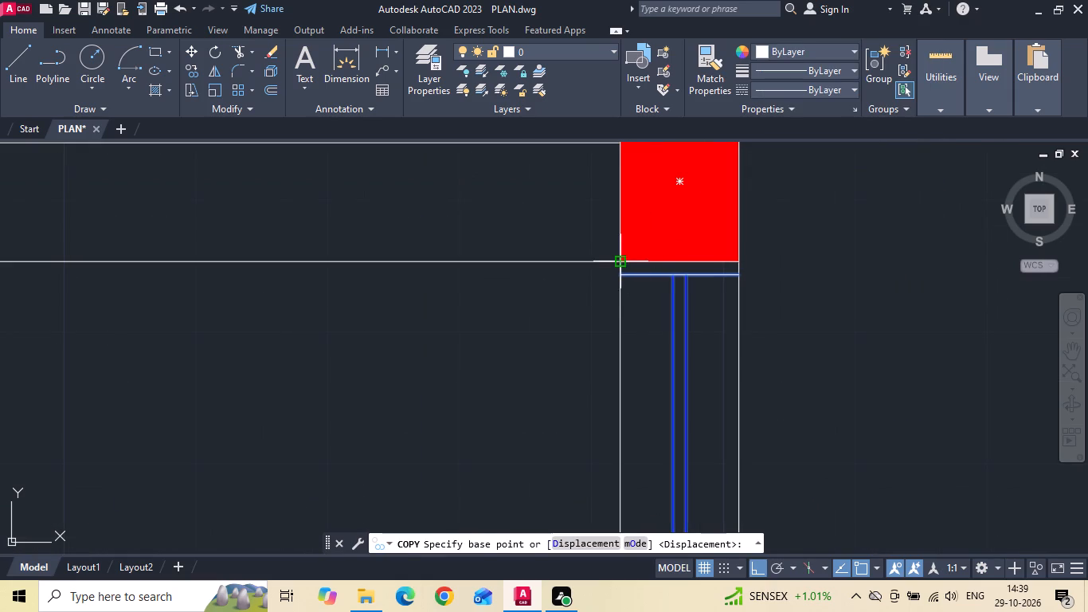
click(620, 259)
scroll(620, 259, down, 4)
middle_drag(607, 345, 588, 208)
scroll(598, 414, up, 3)
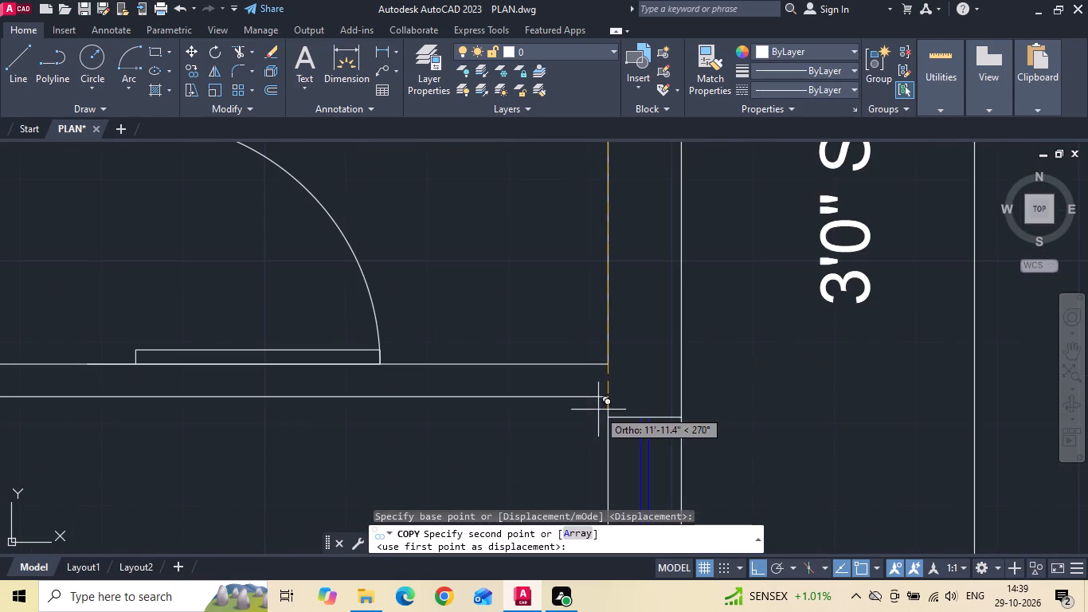
click(605, 396)
key(Escape)
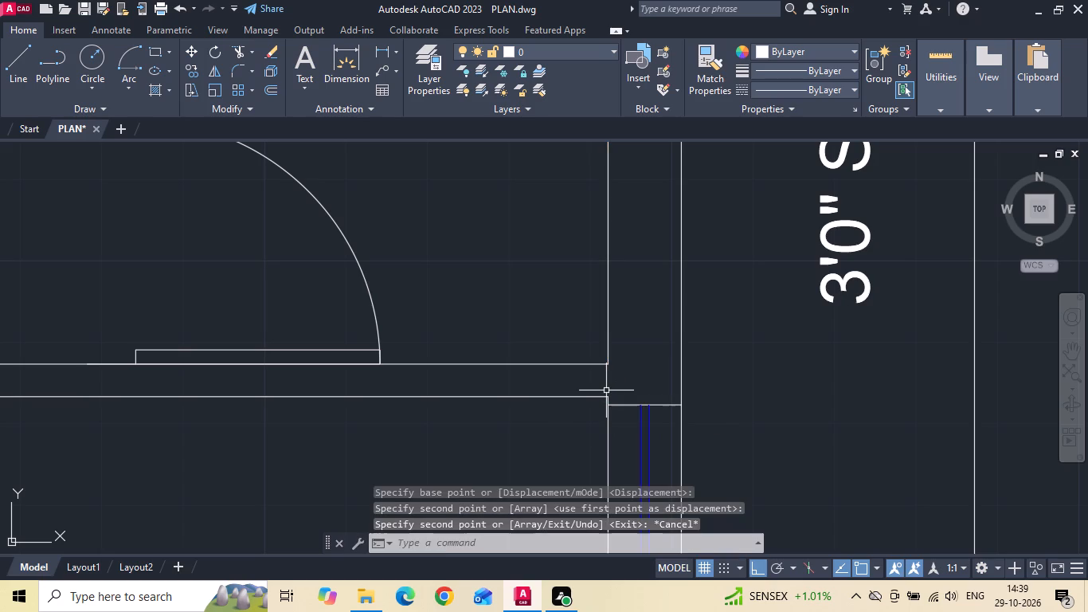
Move the 10'0"X8'6" bedroom's window 3" down along the outer wall.
click(577, 382)
scroll(577, 382, down, 2)
middle_drag(619, 457, 600, 335)
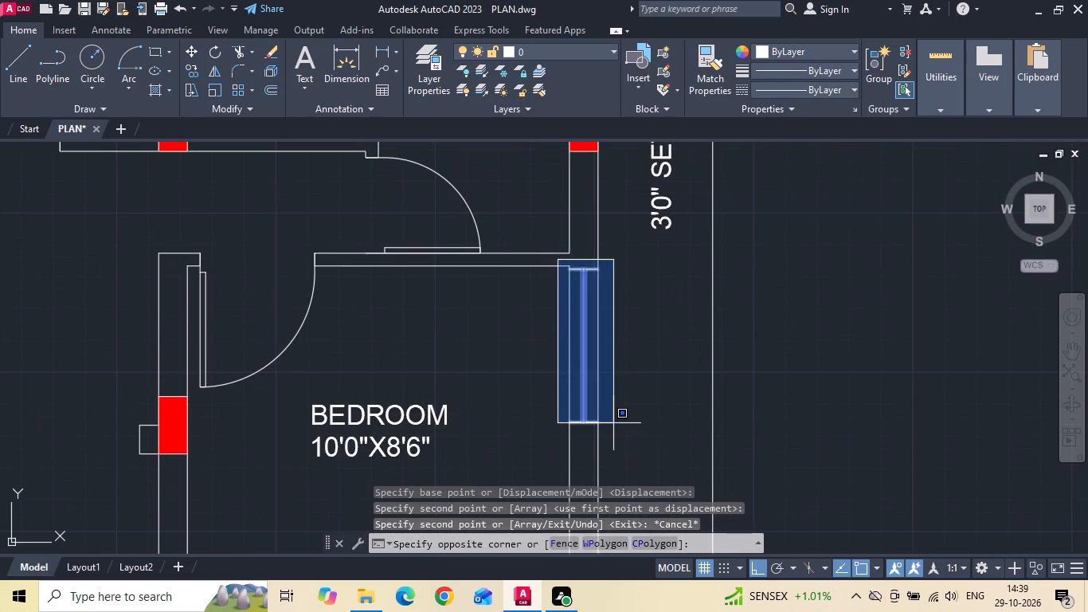
click(613, 425)
right_click(613, 425)
click(682, 158)
drag(658, 299, 658, 327)
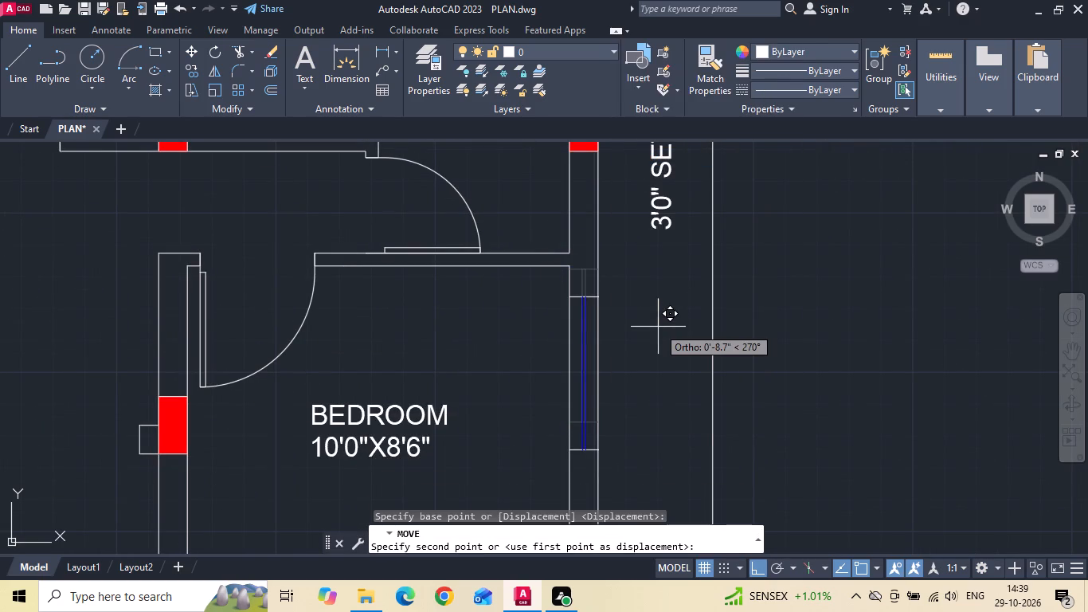
text(3)
key(space)
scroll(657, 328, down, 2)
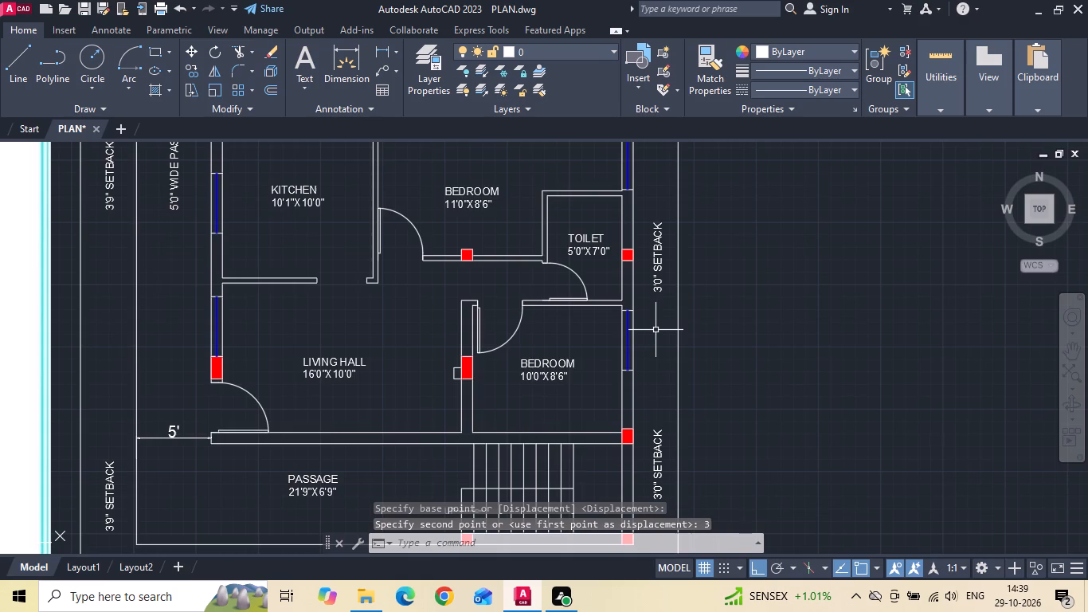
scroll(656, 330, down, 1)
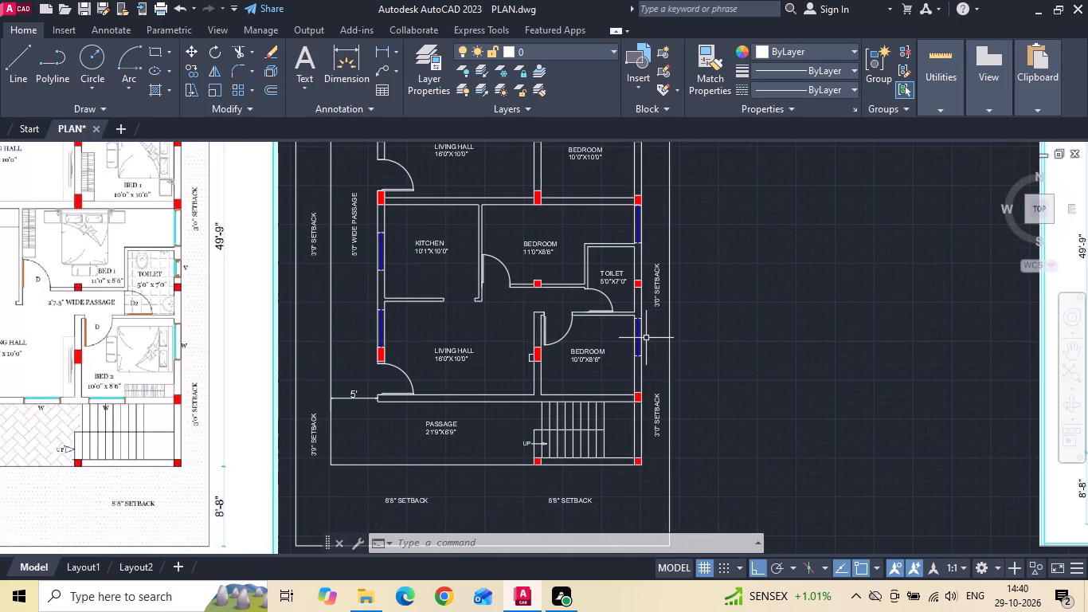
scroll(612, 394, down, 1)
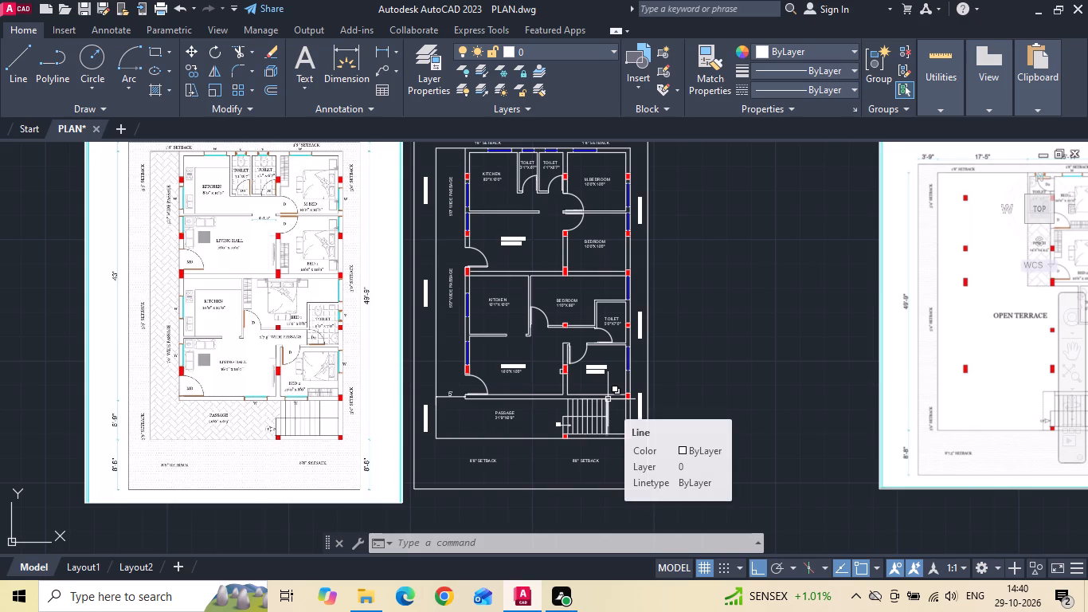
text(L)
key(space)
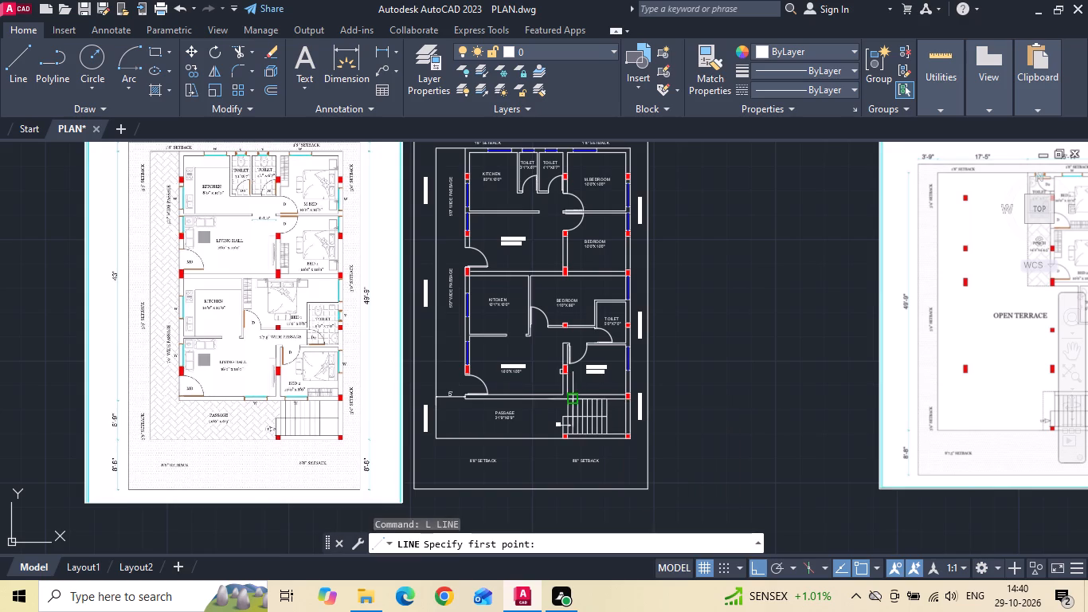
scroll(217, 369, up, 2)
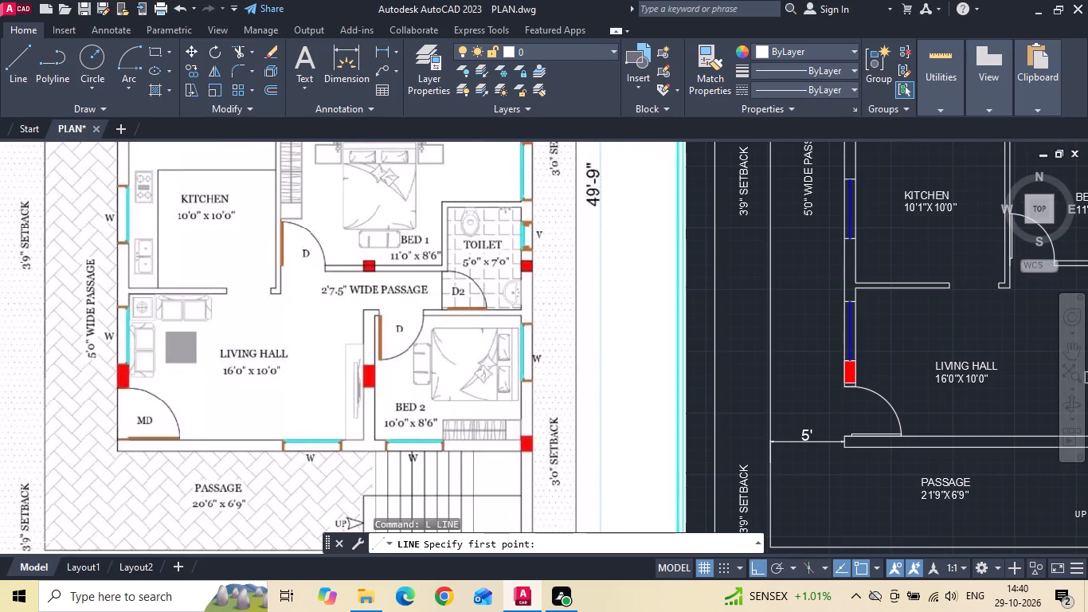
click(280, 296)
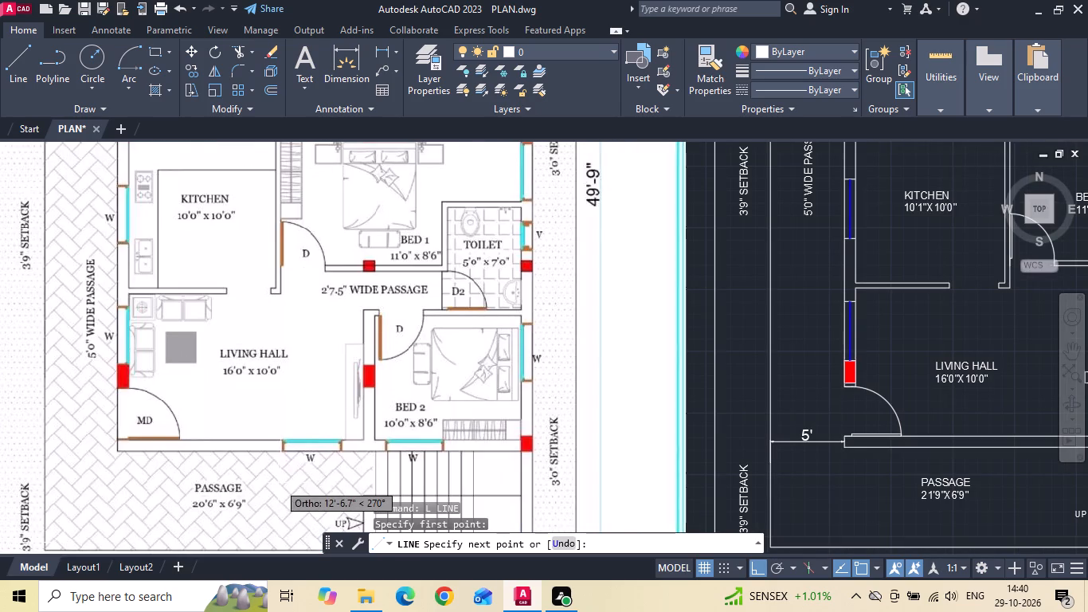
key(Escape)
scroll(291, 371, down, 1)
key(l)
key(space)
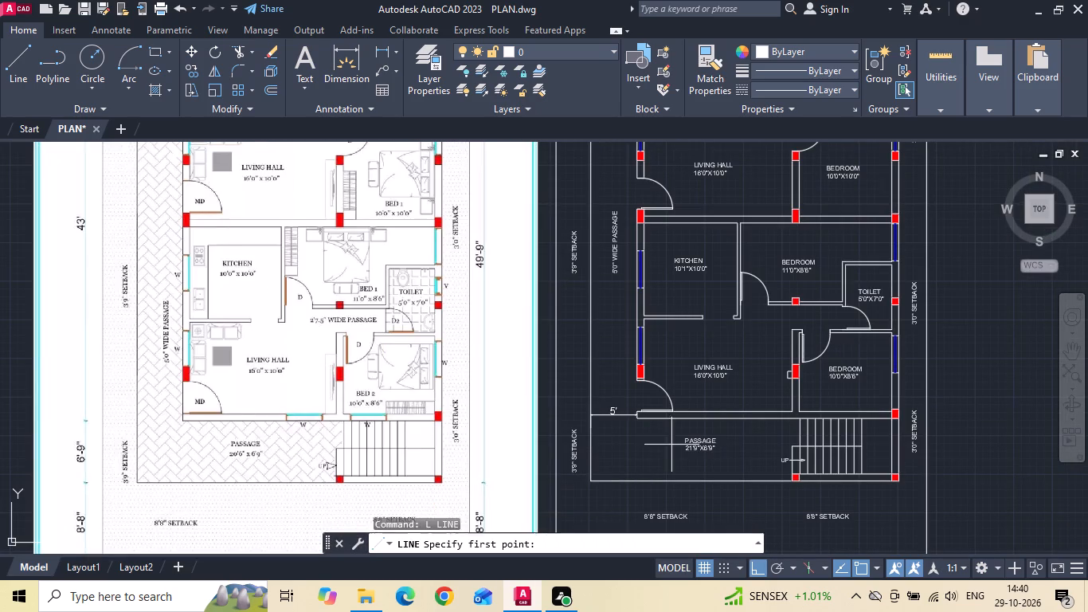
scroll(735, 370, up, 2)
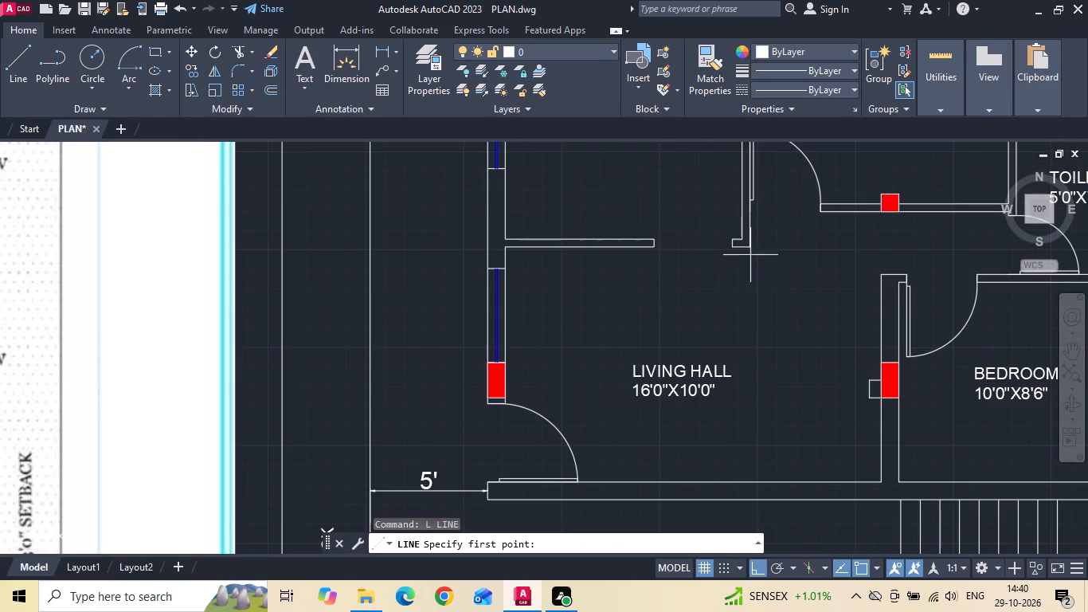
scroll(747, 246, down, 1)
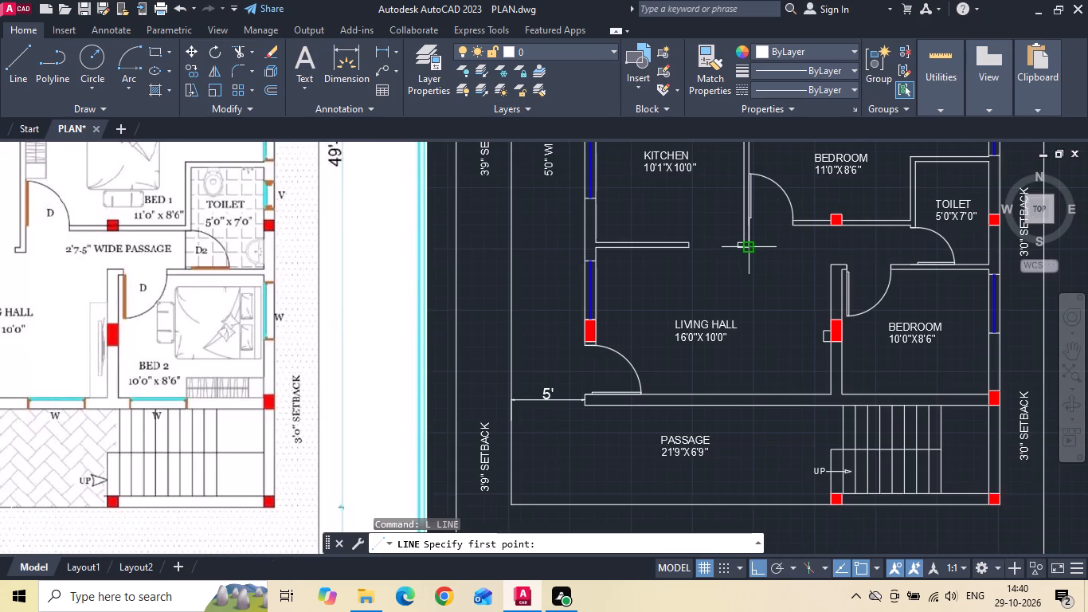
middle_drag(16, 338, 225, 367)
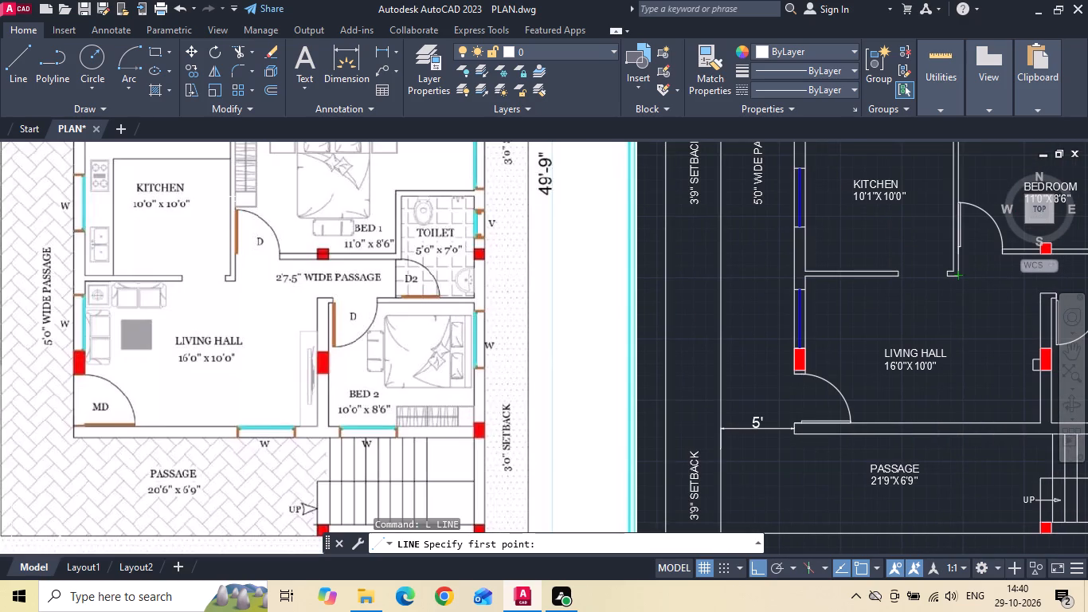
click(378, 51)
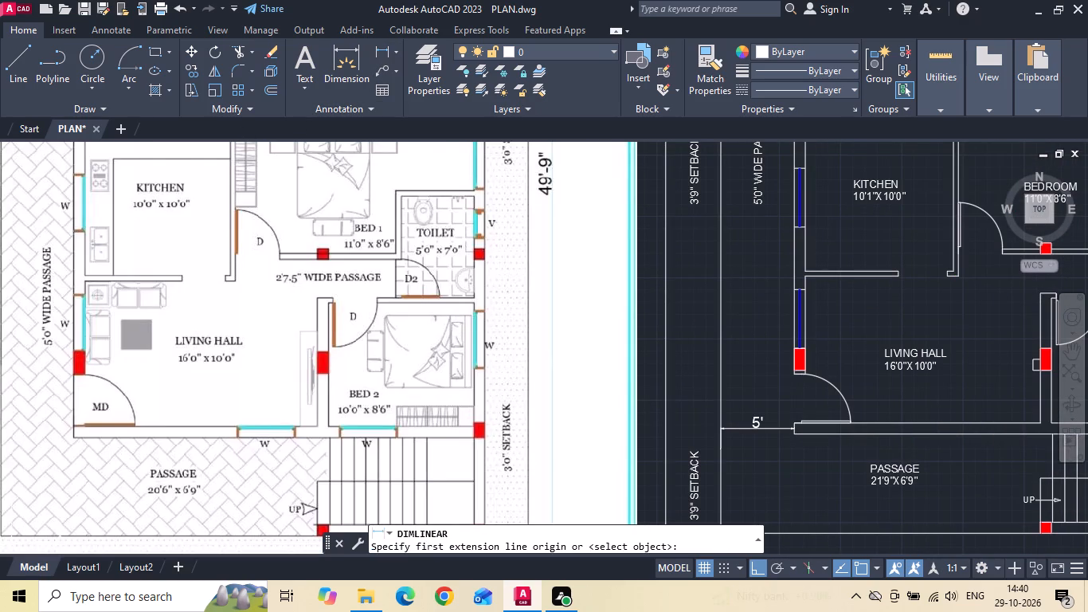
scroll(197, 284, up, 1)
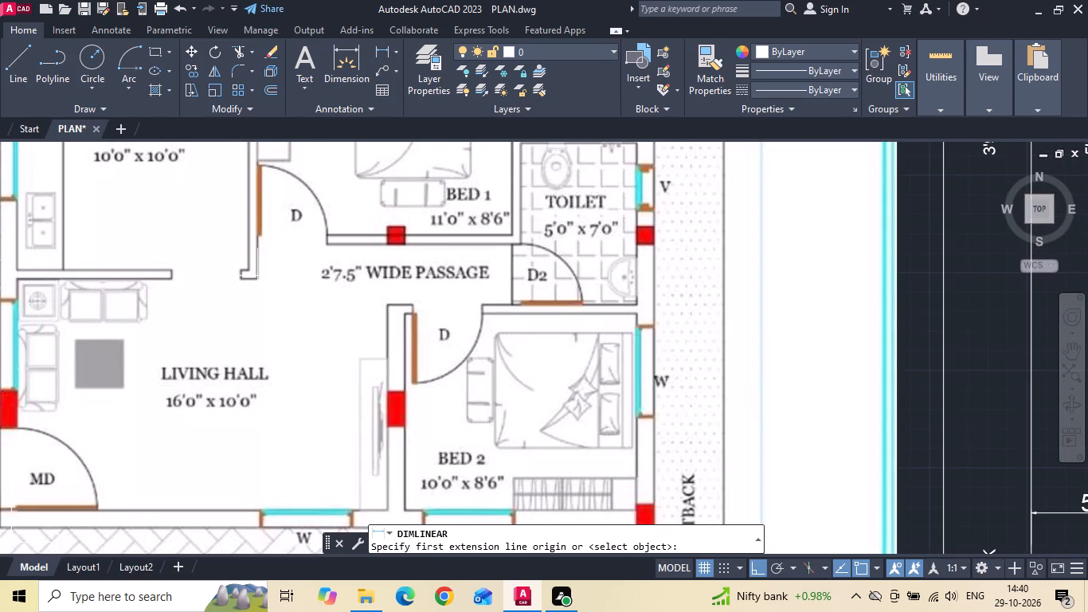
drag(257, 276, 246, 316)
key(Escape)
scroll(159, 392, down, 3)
Draw a vertical guide line from the 10'1"X10'0" kitchen wall's lower corner down through the living hall's bottom wall into the passage.
middle_drag(526, 371, 391, 363)
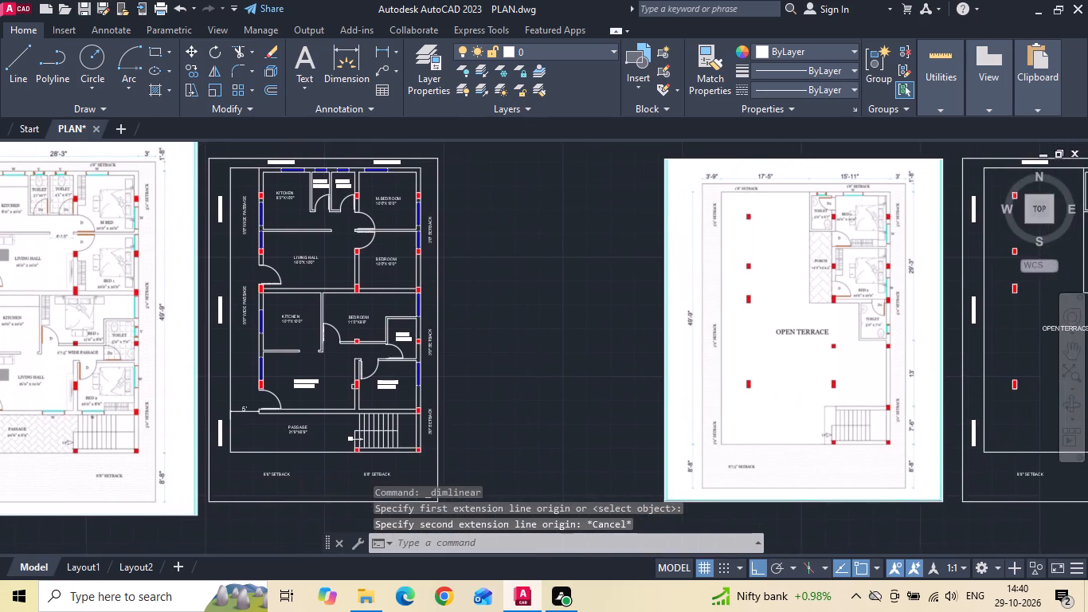
scroll(333, 344, up, 2)
middle_drag(280, 416, 319, 351)
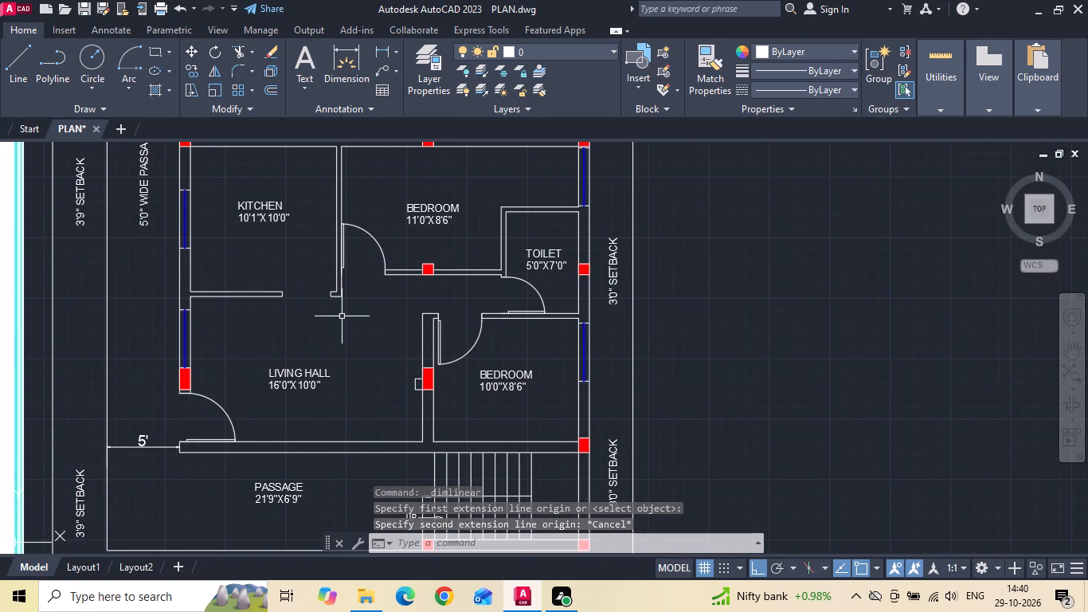
text(L)
key(space)
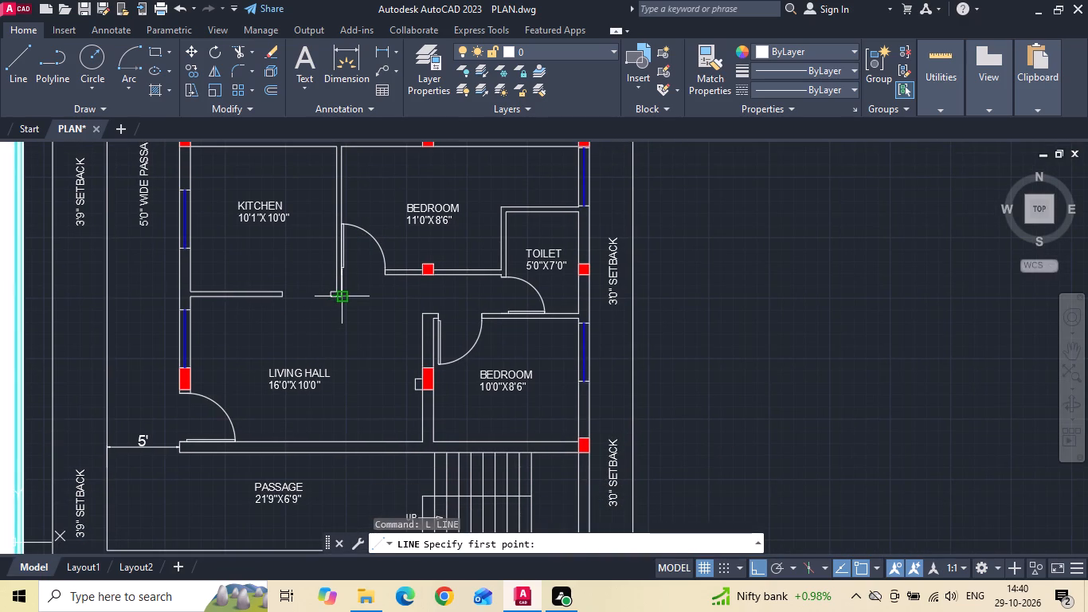
click(342, 297)
click(341, 486)
key(Escape)
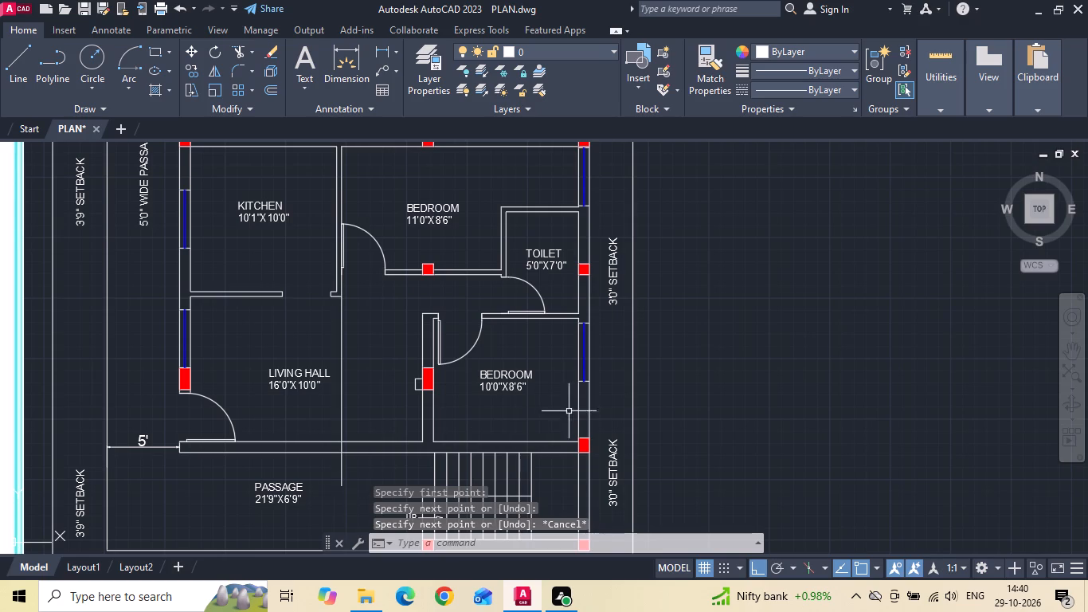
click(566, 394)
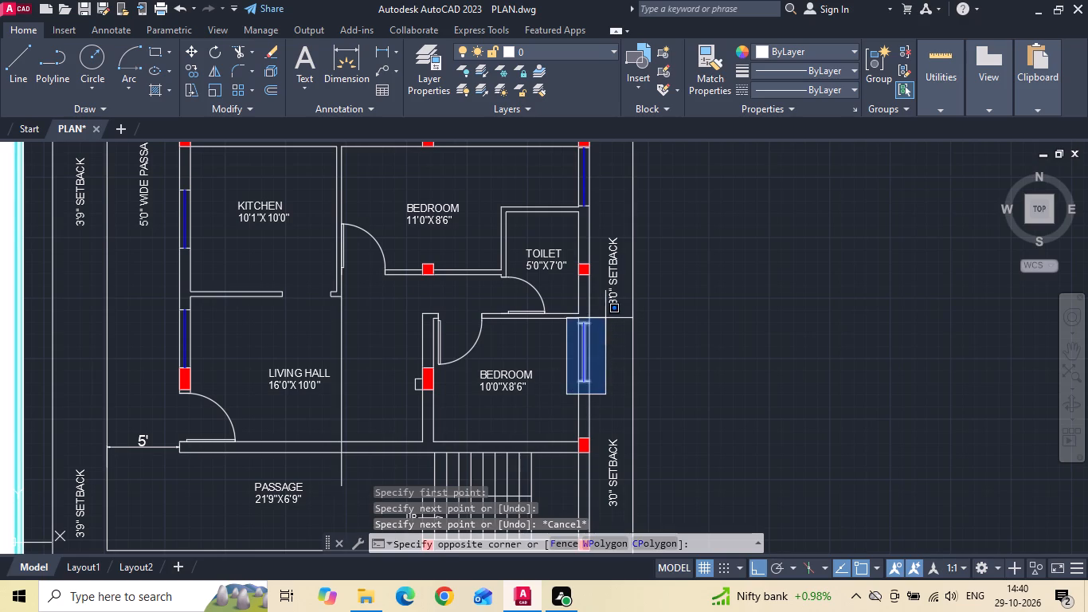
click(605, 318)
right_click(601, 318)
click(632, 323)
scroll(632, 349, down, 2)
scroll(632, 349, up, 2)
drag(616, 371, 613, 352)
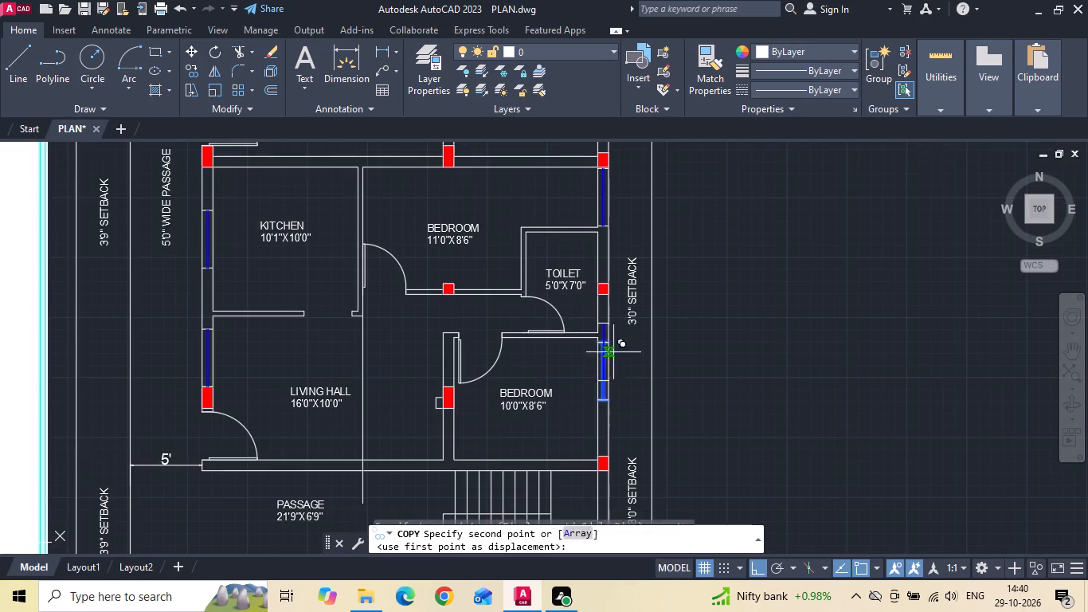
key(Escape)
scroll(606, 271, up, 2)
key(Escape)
Draw a guide line inside the 5'0"X7'0" toilet from its top wall down to the column's top level and across to its corner.
key(l)
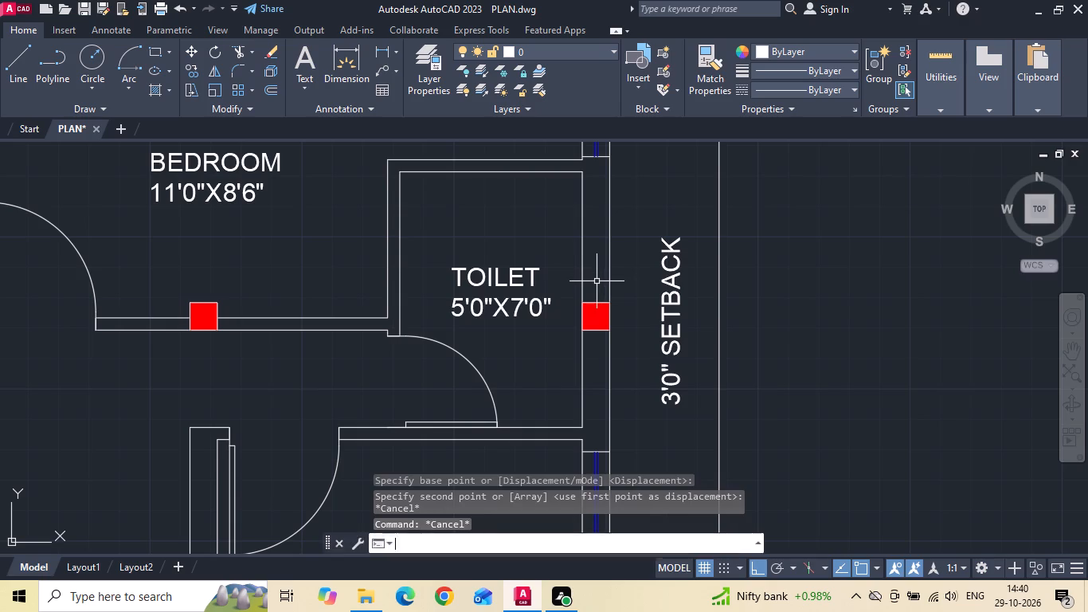
key(space)
drag(567, 175, 569, 202)
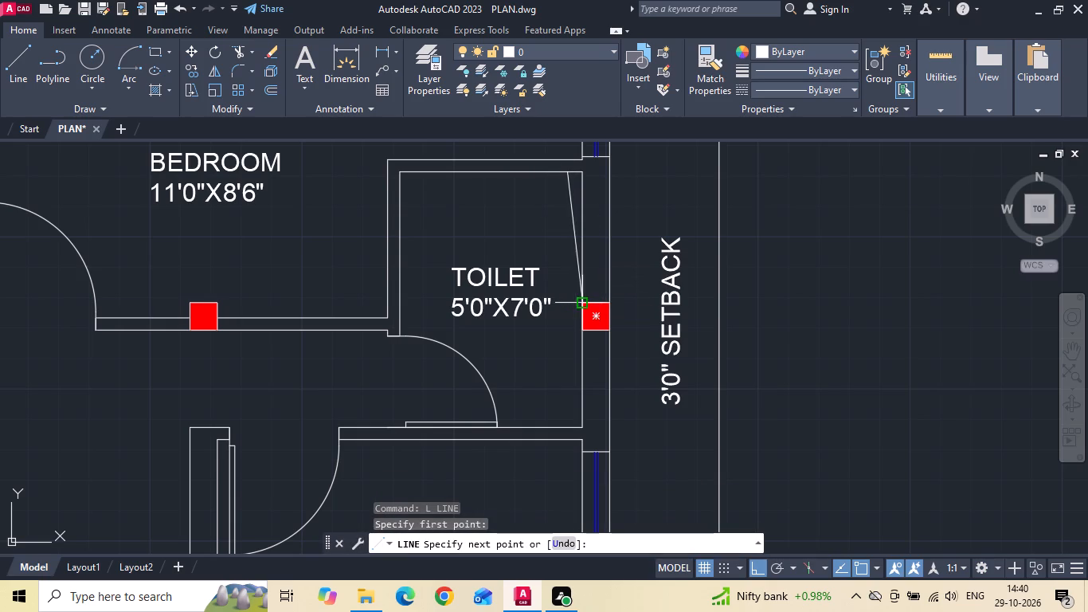
scroll(581, 301, up, 3)
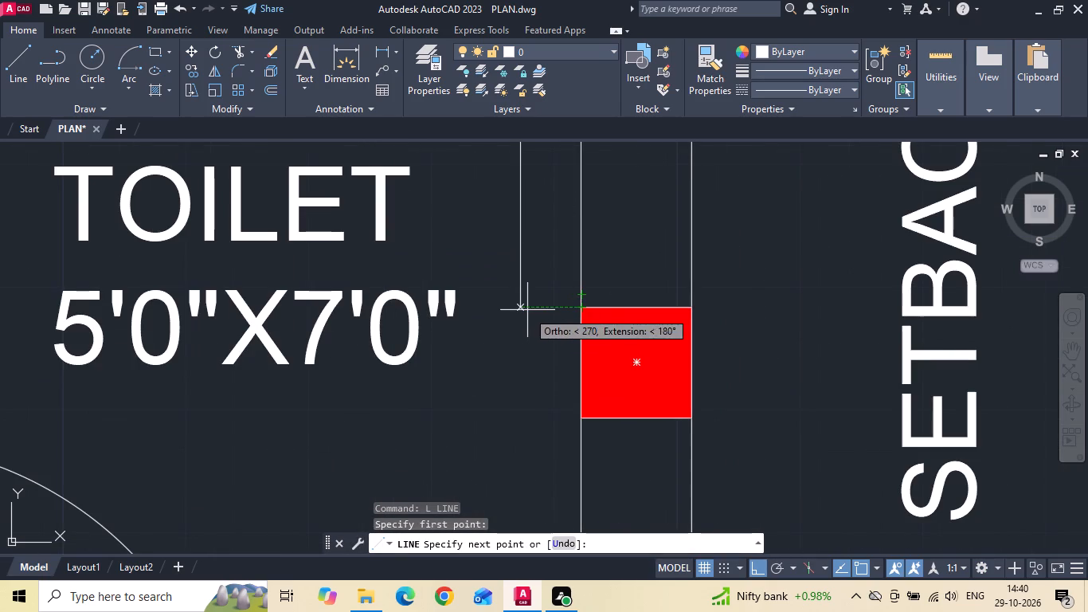
click(527, 310)
click(581, 304)
key(Escape)
Draw a horizontal guide line from the vertical guide's midpoint across the toilet's outer wall into the setback.
key(l)
scroll(569, 323, down, 1)
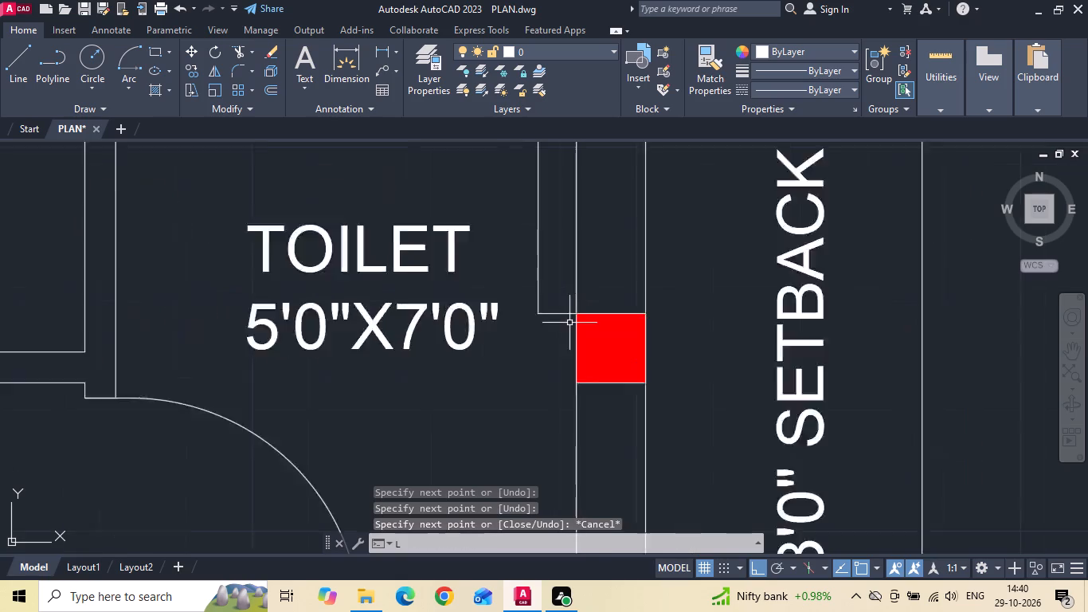
scroll(569, 324, down, 1)
middle_drag(571, 227, 549, 337)
text(L)
key(space)
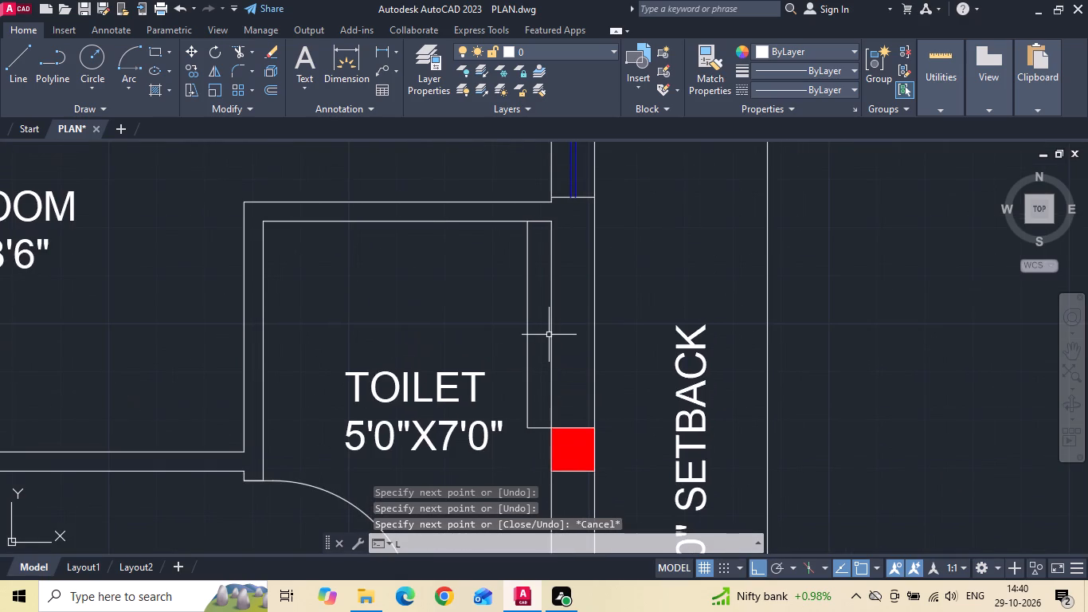
text(L)
key(space)
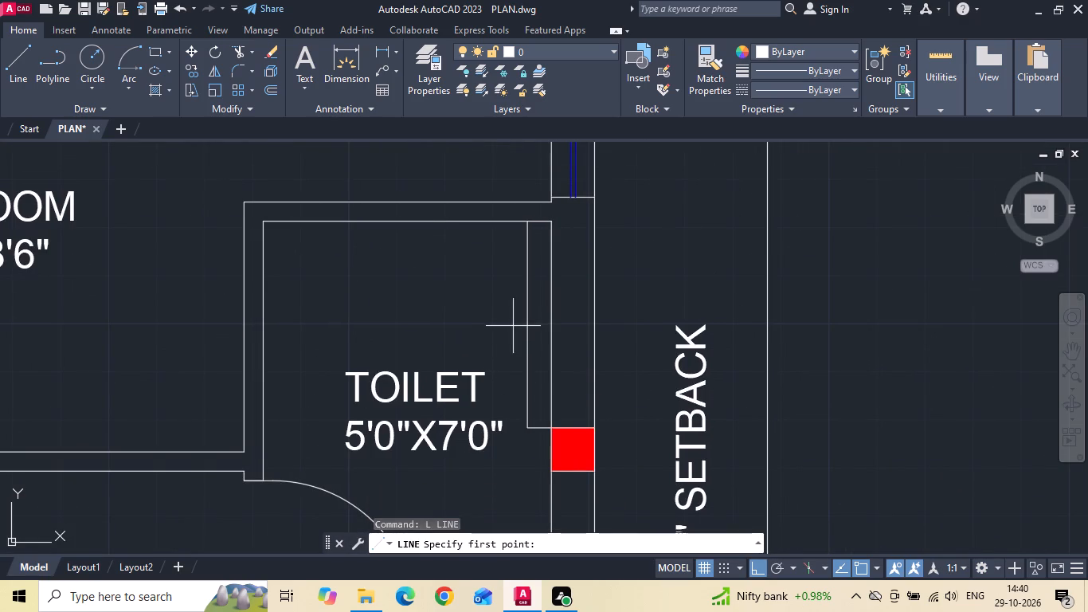
drag(524, 329, 538, 331)
click(632, 328)
key(Escape)
Offset the horizontal guide line 12" upward.
text(O 2)
key(BackSpace)
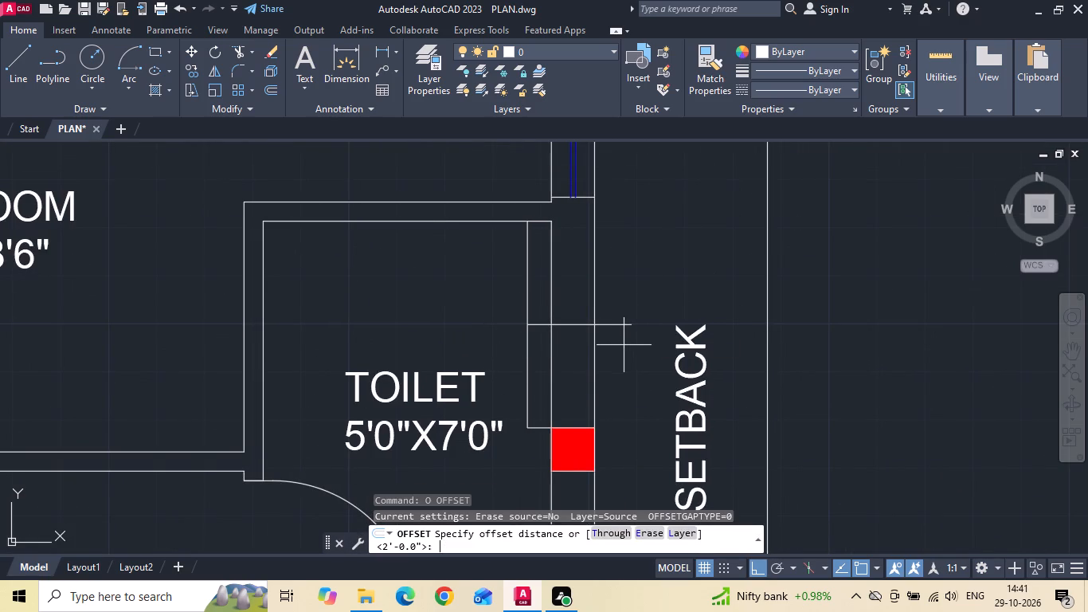
text(12)
key(space)
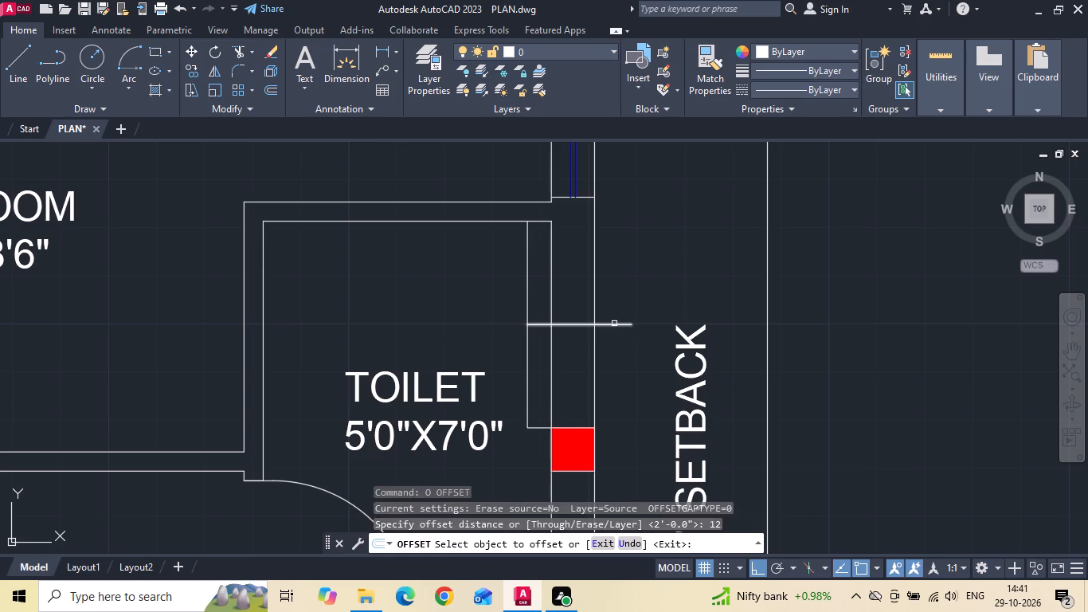
drag(614, 324, 612, 316)
click(611, 288)
key(Escape)
Copy the 11'0"X8'6" bedroom's window into the toilet's outer wall, placing its top outer corner on the upper guide line.
scroll(568, 265, down, 1)
middle_drag(557, 264, 550, 344)
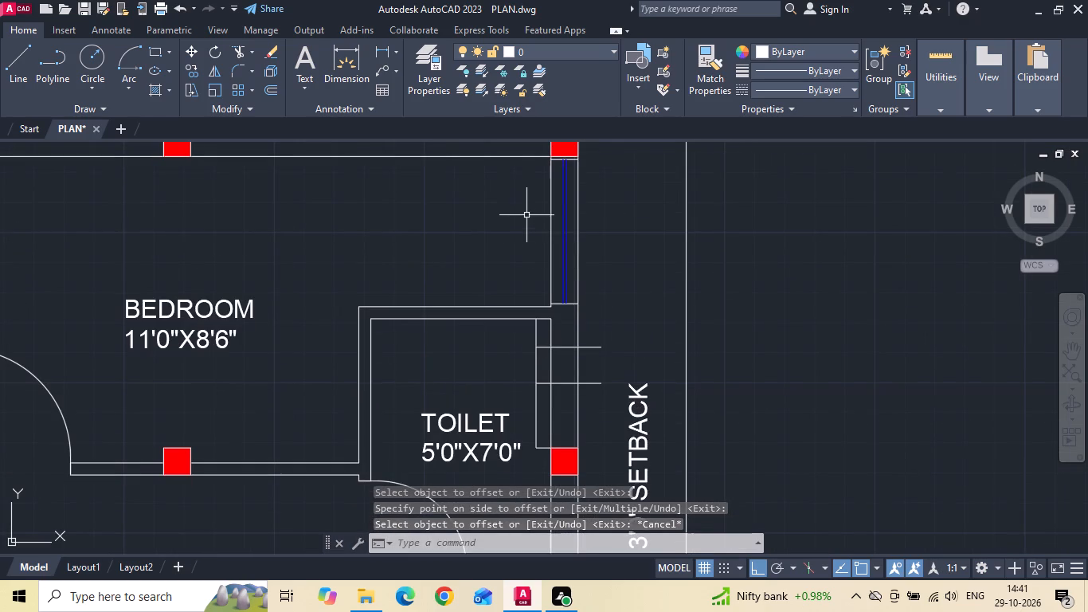
scroll(530, 148, up, 1)
drag(529, 157, 543, 210)
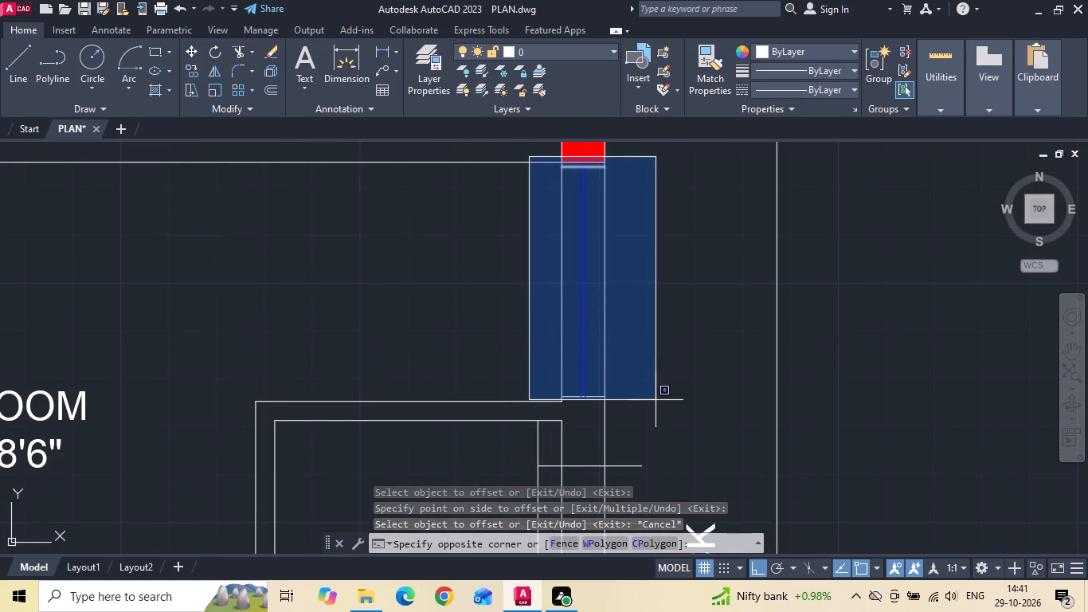
click(656, 400)
right_click(649, 299)
click(659, 330)
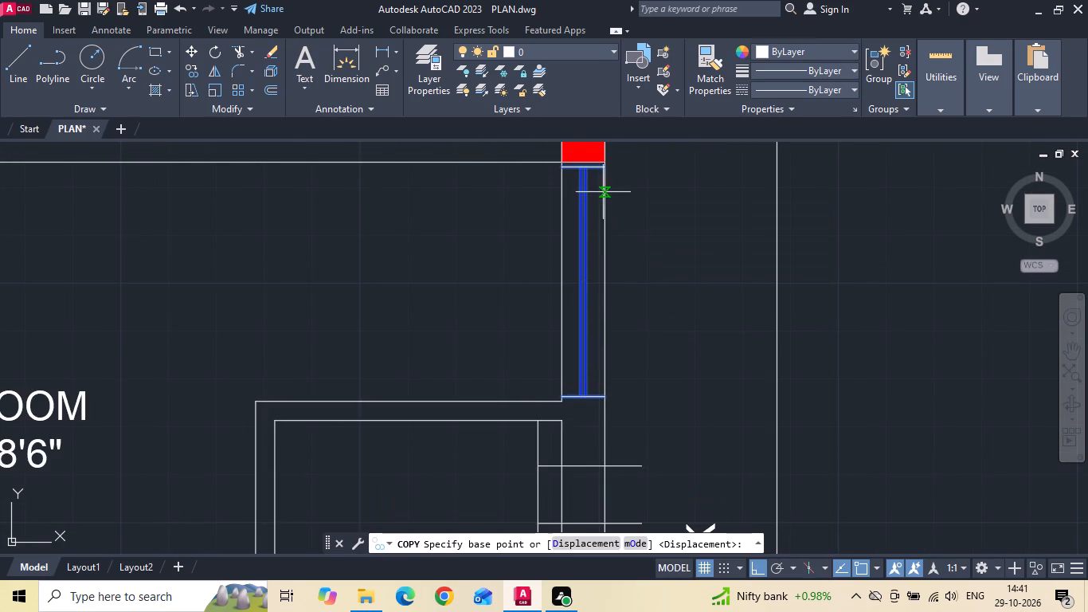
click(607, 168)
scroll(606, 344, down, 1)
middle_drag(589, 340, 578, 260)
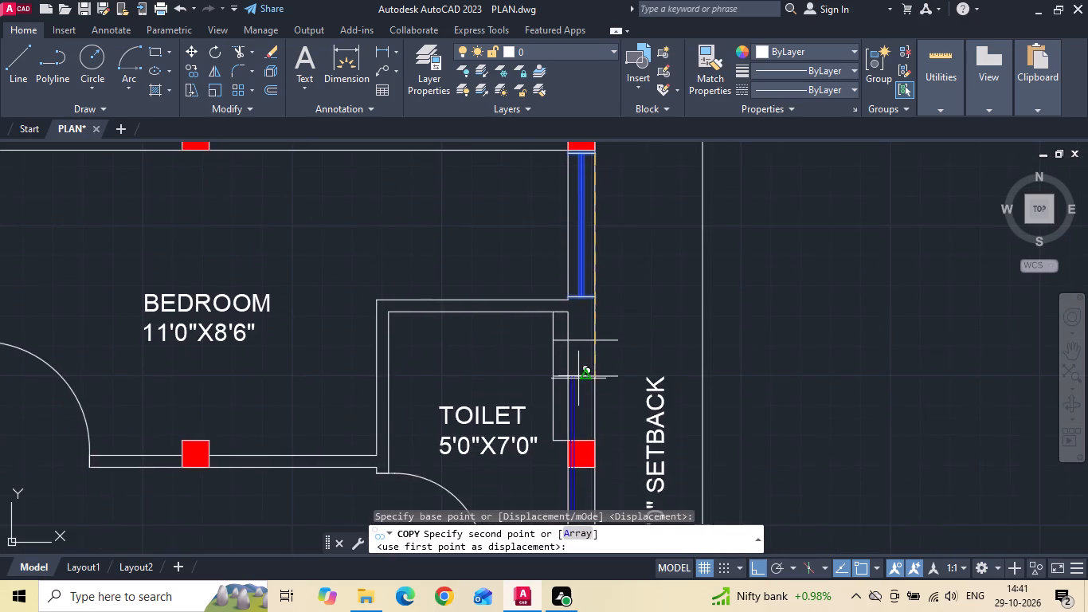
scroll(578, 379, up, 2)
click(620, 282)
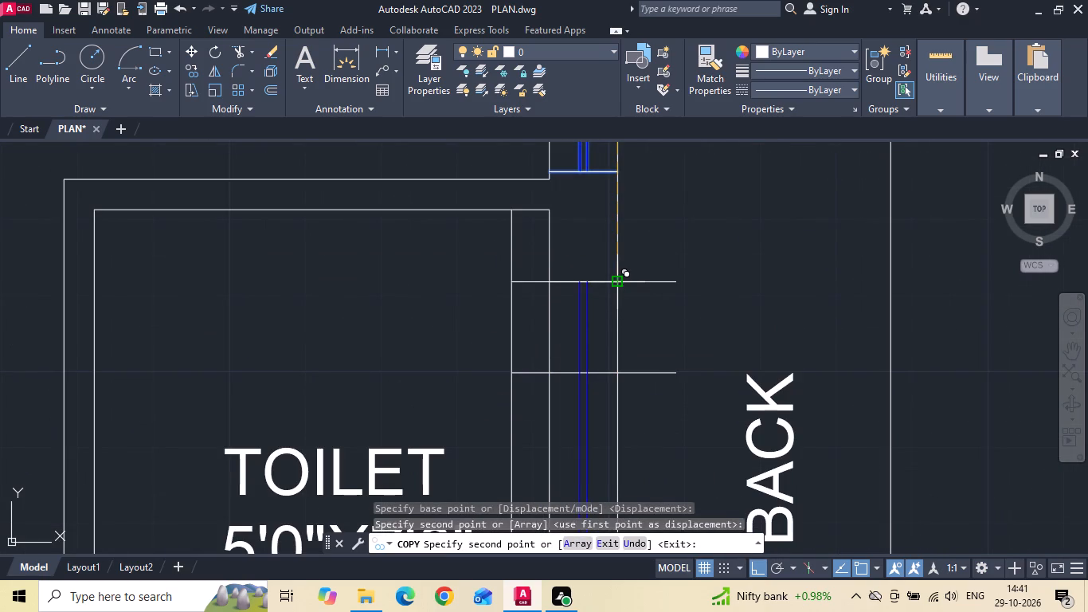
scroll(618, 277, down, 1)
key(Escape)
Copy the upper horizontal guide line 24" straight down.
drag(634, 303, 634, 294)
click(630, 261)
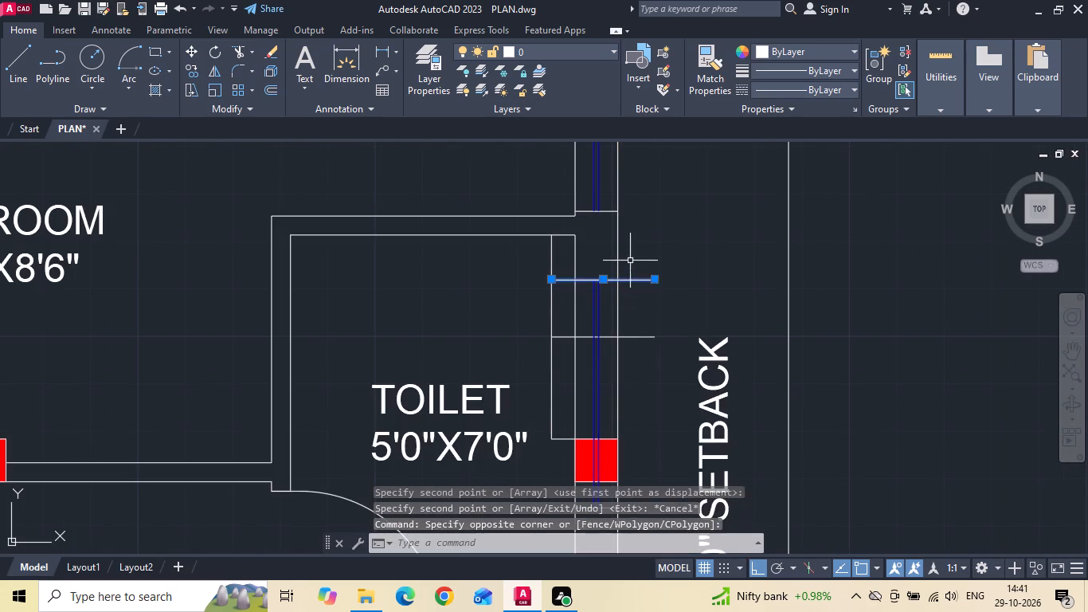
right_click(630, 261)
click(659, 312)
drag(676, 335, 678, 351)
key(2)
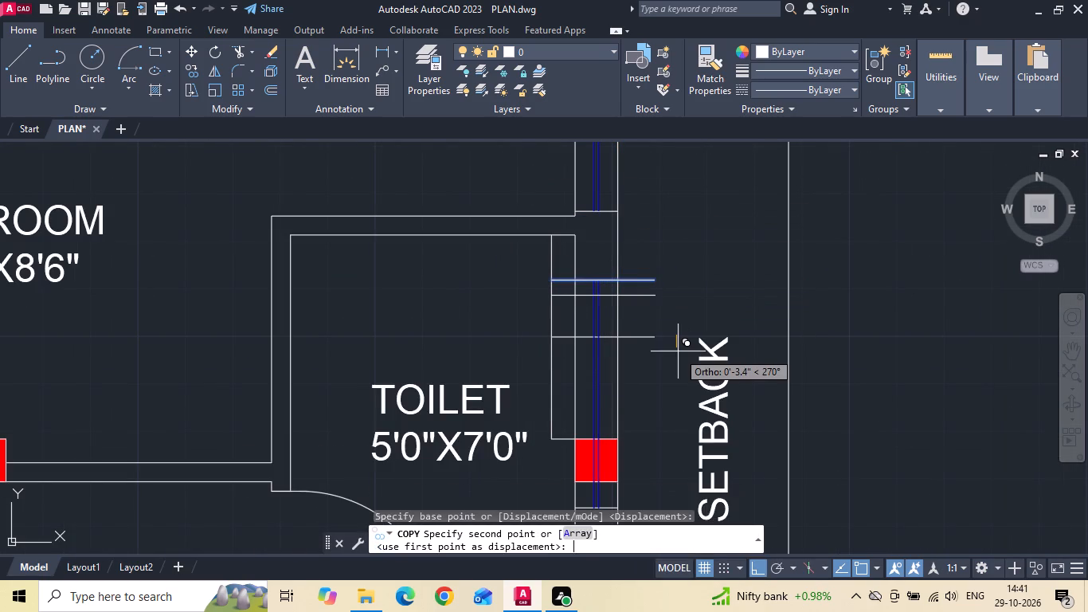
text(4)
key(space)
key(Escape)
Trim the three horizontal guide lines to the faces of the toilet's outer wall and remove the vertical guide inside the toilet.
text(TR)
key(space)
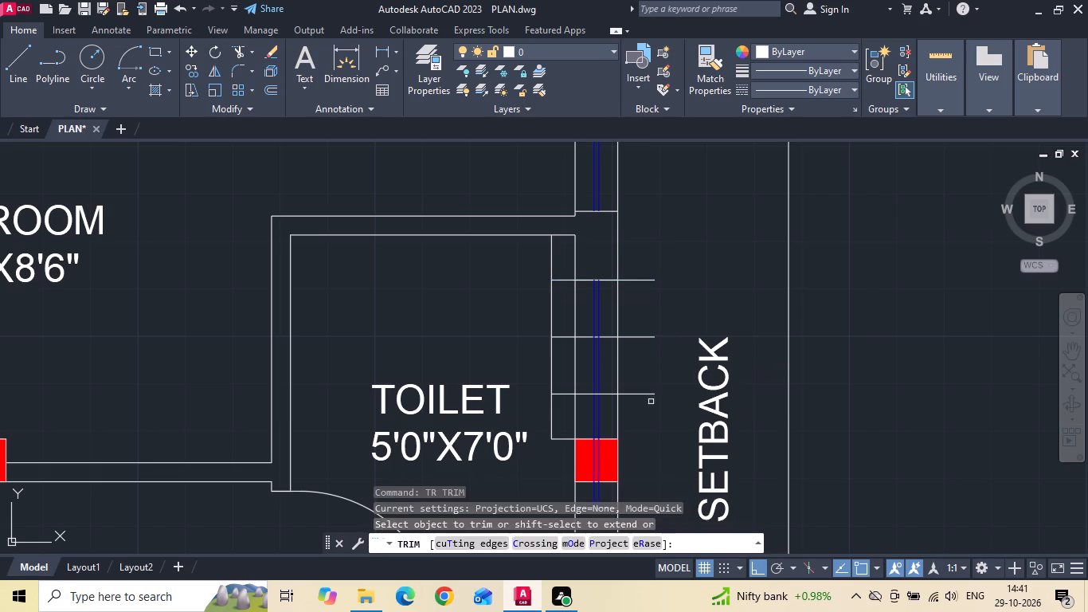
drag(644, 415, 629, 265)
drag(563, 269, 566, 383)
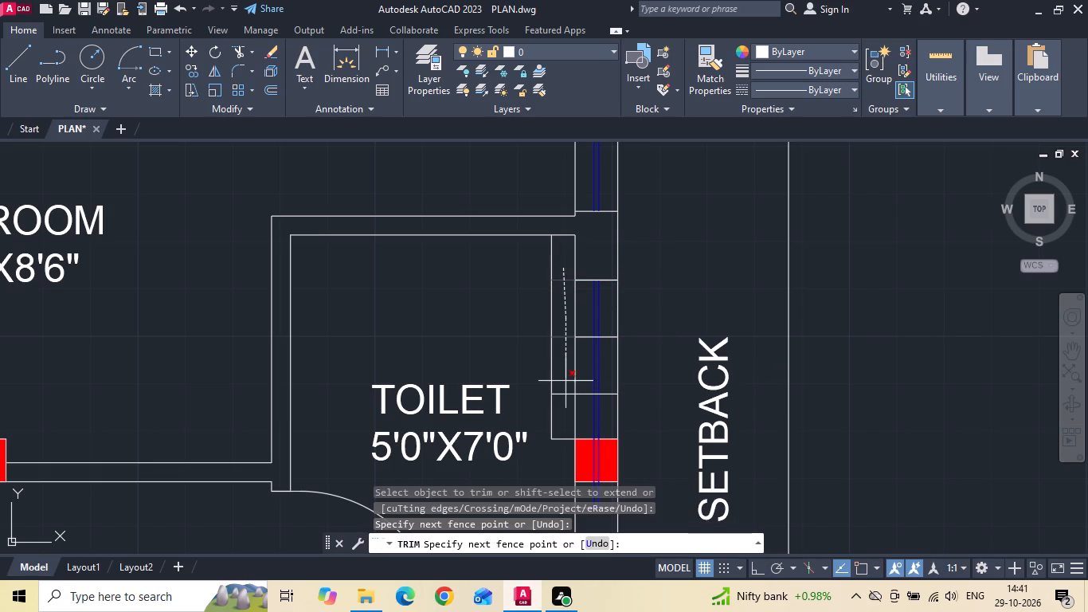
drag(566, 383, 568, 449)
drag(563, 425, 546, 329)
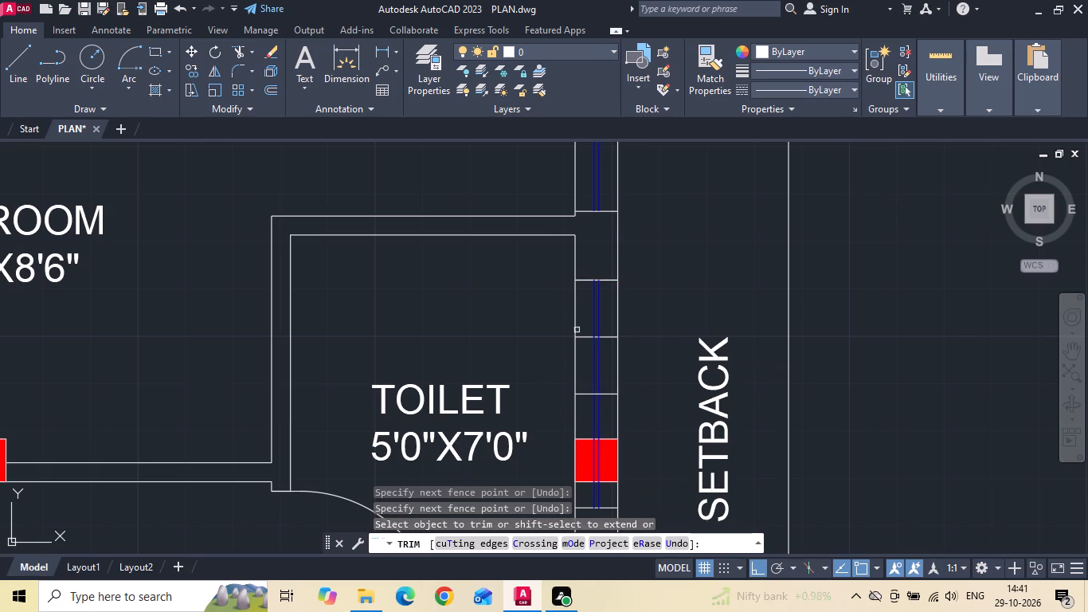
Trim the copied window lines between the lowest horizontal line and the red column.
drag(590, 413, 602, 421)
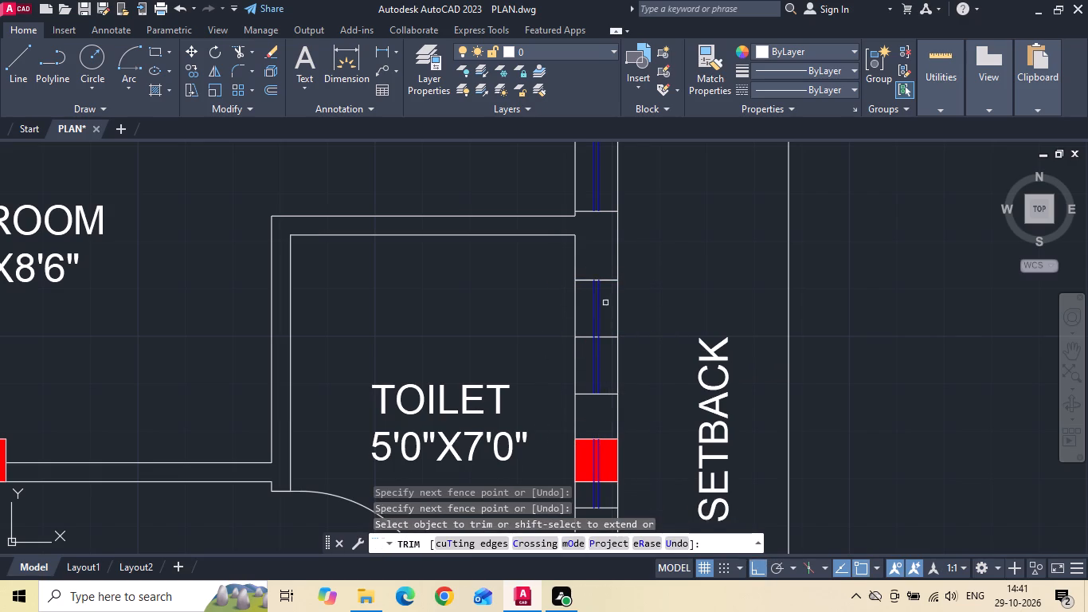
key(Escape)
Erase the duplicate line at the top edge of the toilet's ventilator.
scroll(606, 284, up, 1)
click(607, 278)
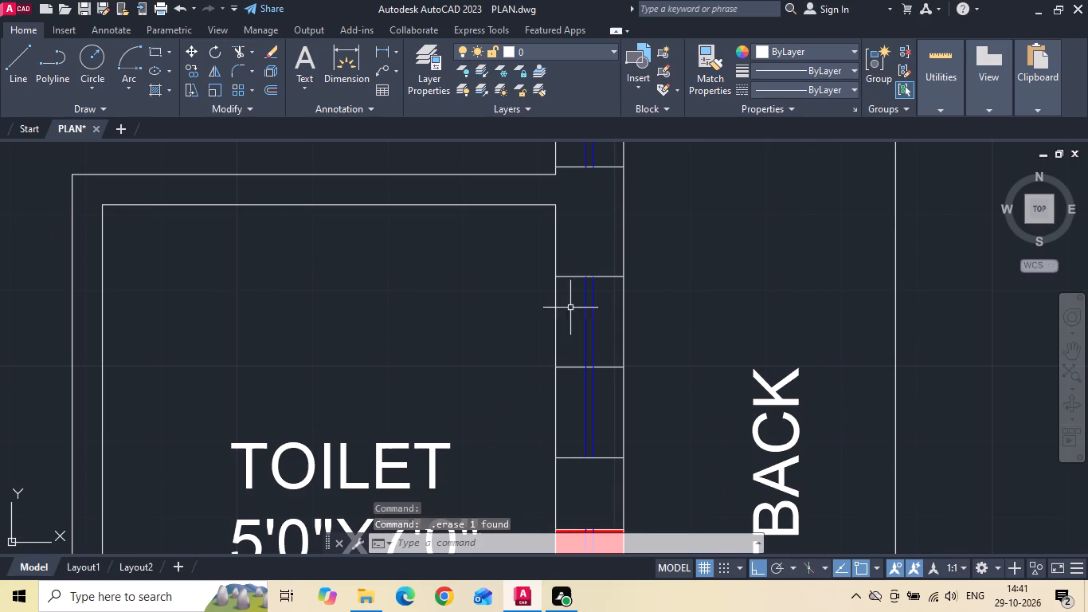
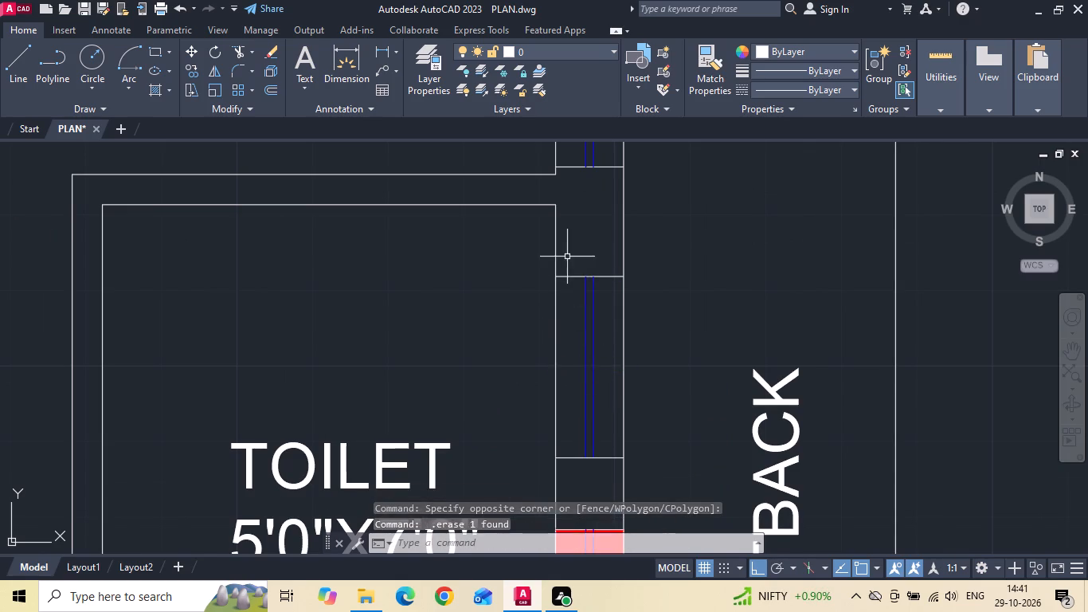
Erase the leftover window lines crossing the red column in the toilet's outer wall and save the drawing.
scroll(567, 257, down, 3)
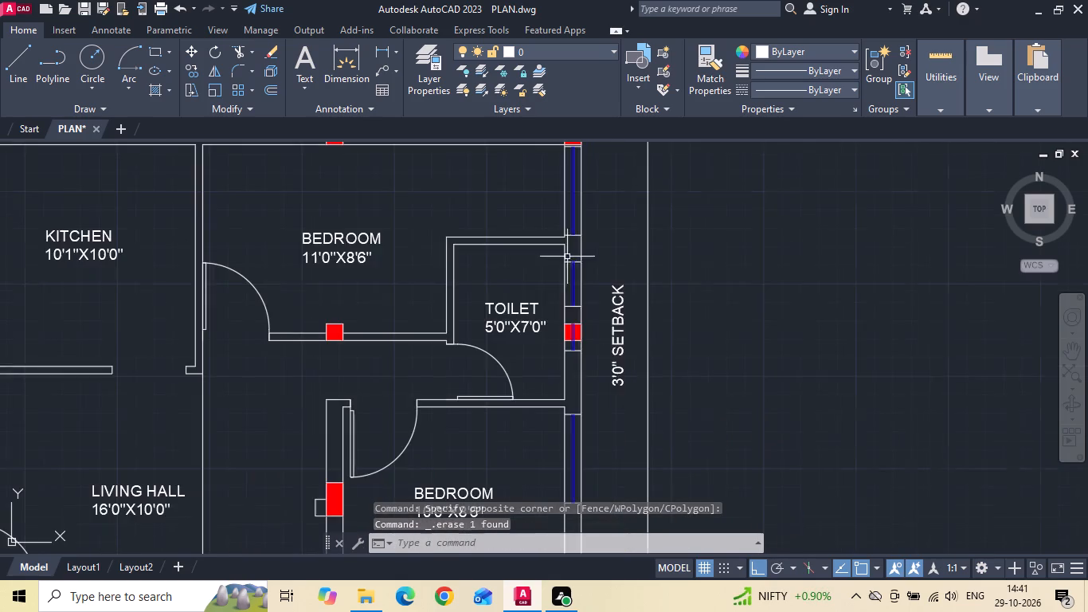
scroll(566, 353, up, 4)
drag(610, 326, 585, 328)
click(577, 324)
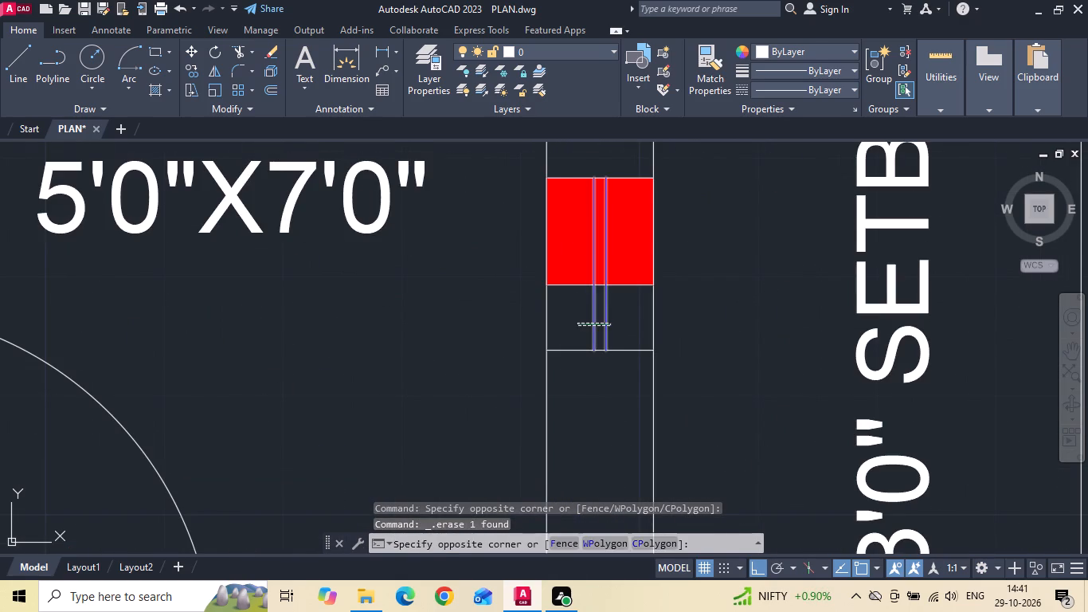
key(Delete)
key(ctrl+s)
key(ctrl+s)
Copy the living hall's front window from the first redrawn plan to the second plan's living hall front wall, starting at the vertical guide line.
scroll(624, 343, down, 1)
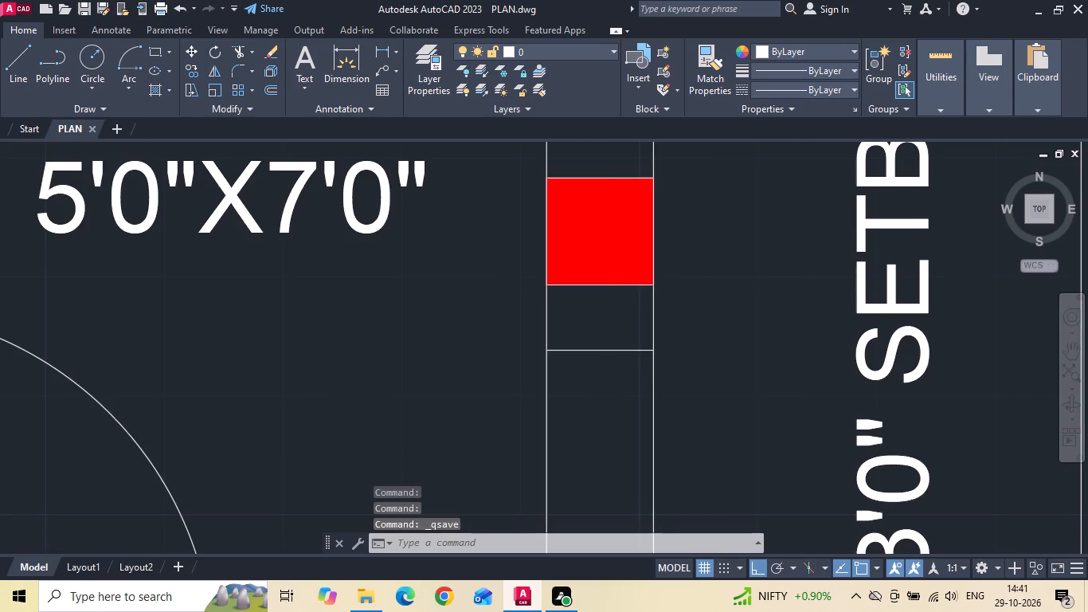
scroll(625, 342, down, 6)
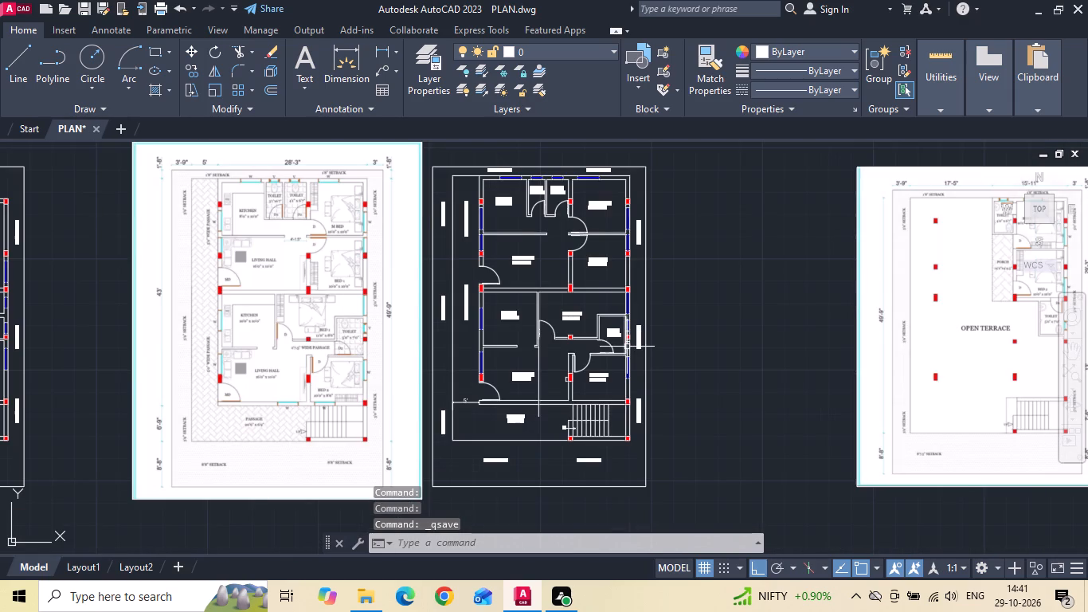
scroll(627, 347, down, 1)
scroll(152, 390, up, 4)
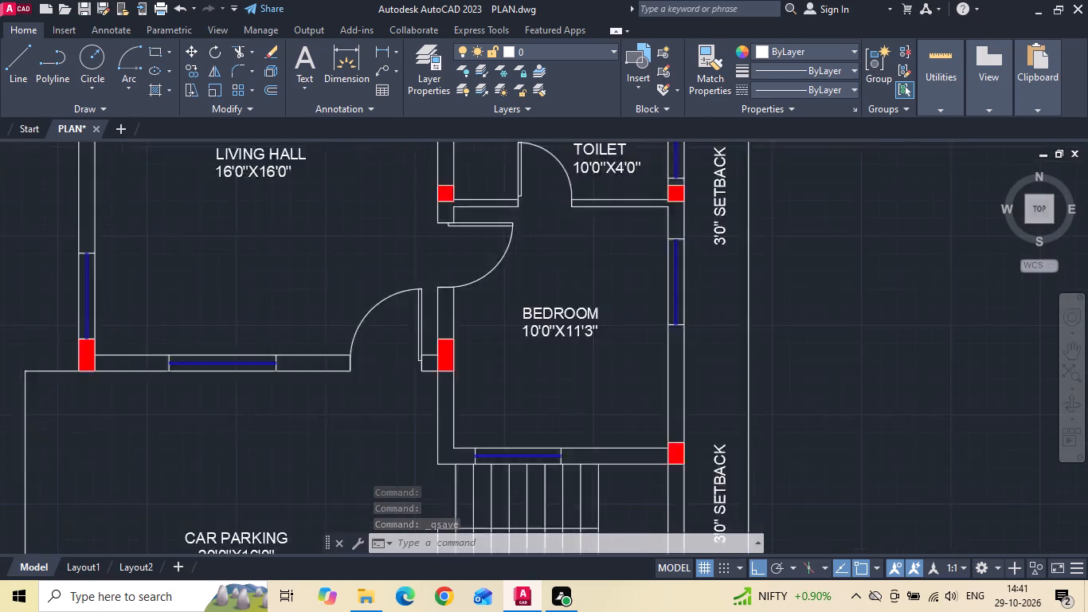
scroll(162, 343, up, 1)
drag(153, 344, 168, 371)
click(372, 405)
right_click(307, 270)
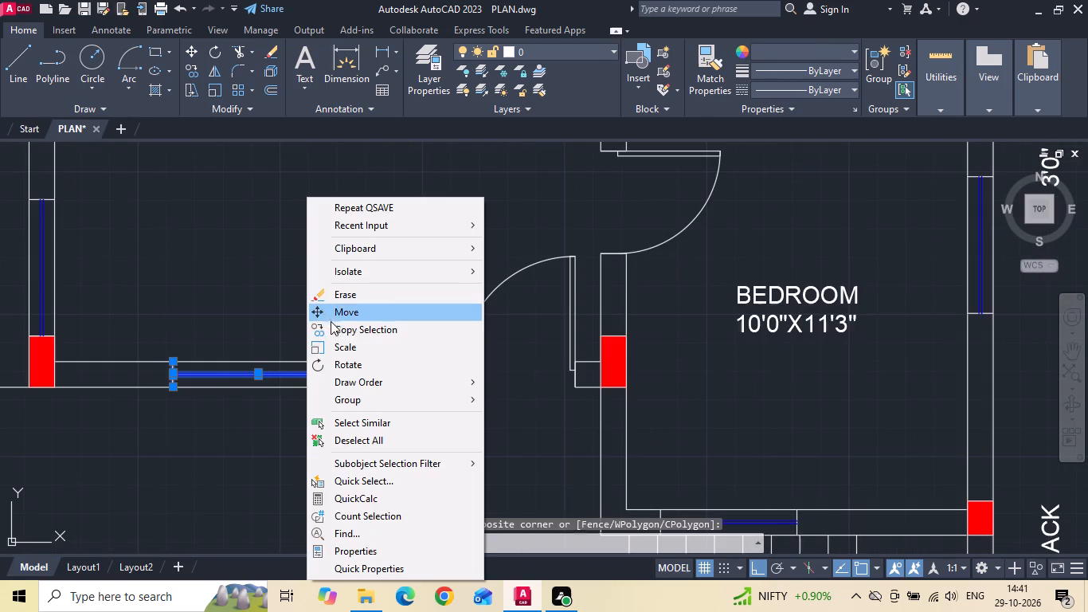
click(331, 324)
click(172, 362)
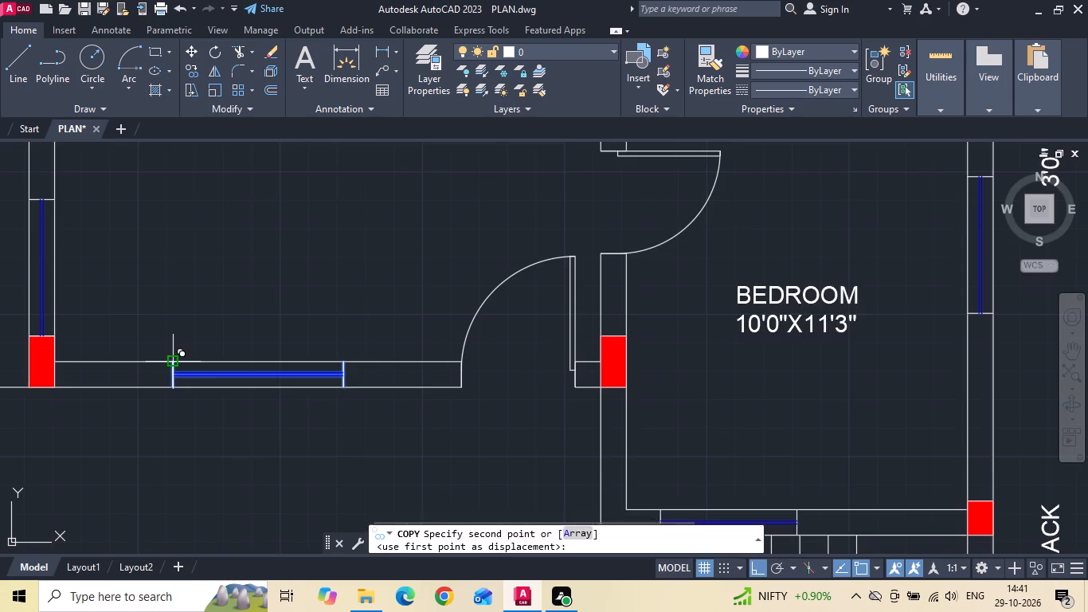
scroll(172, 363, down, 2)
middle_drag(458, 341, 131, 362)
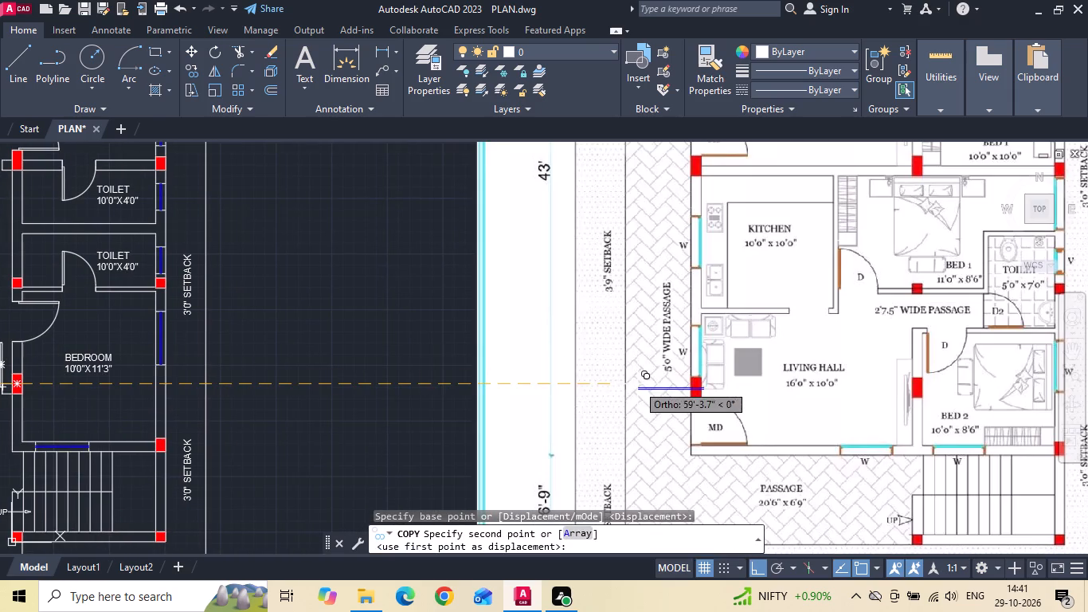
middle_drag(635, 383, 314, 367)
scroll(217, 362, down, 2)
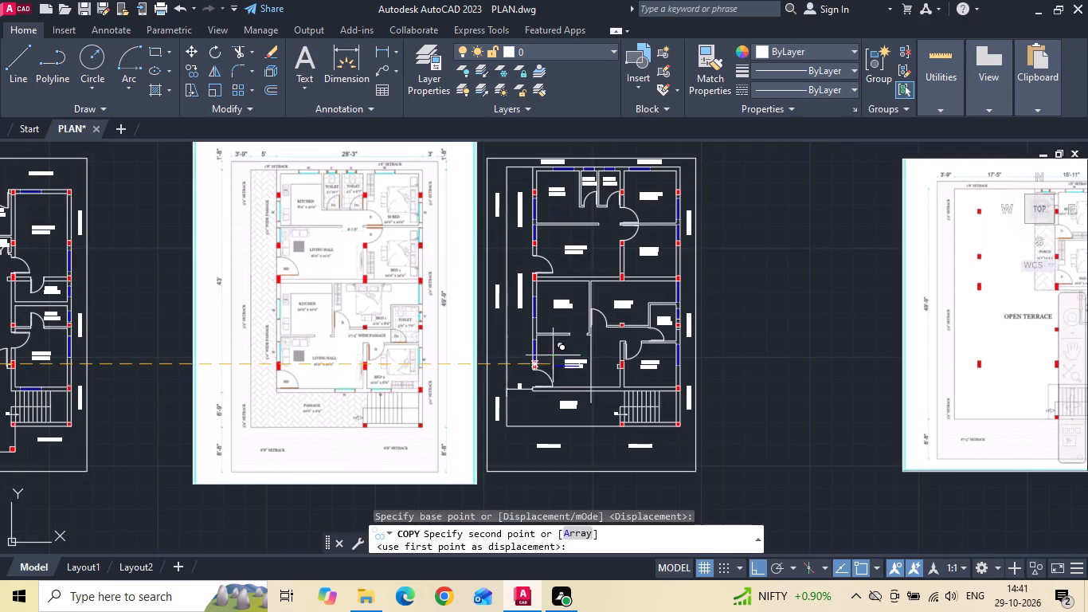
scroll(589, 366, up, 5)
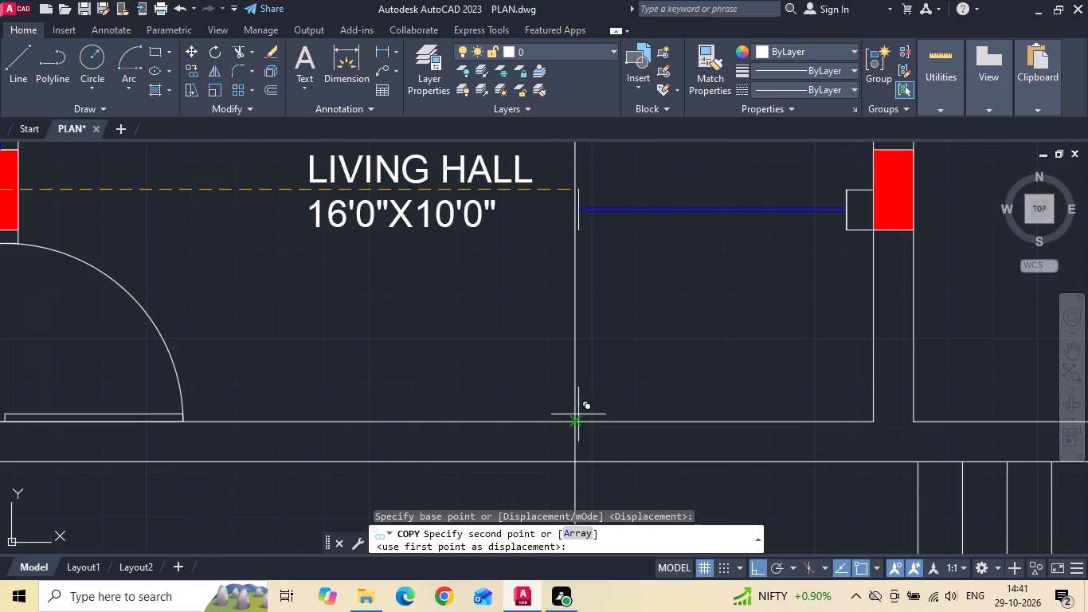
click(576, 425)
middle_drag(569, 415, 470, 357)
key(Escape)
Erase the vertical guide line running through the living hall.
drag(526, 292, 373, 283)
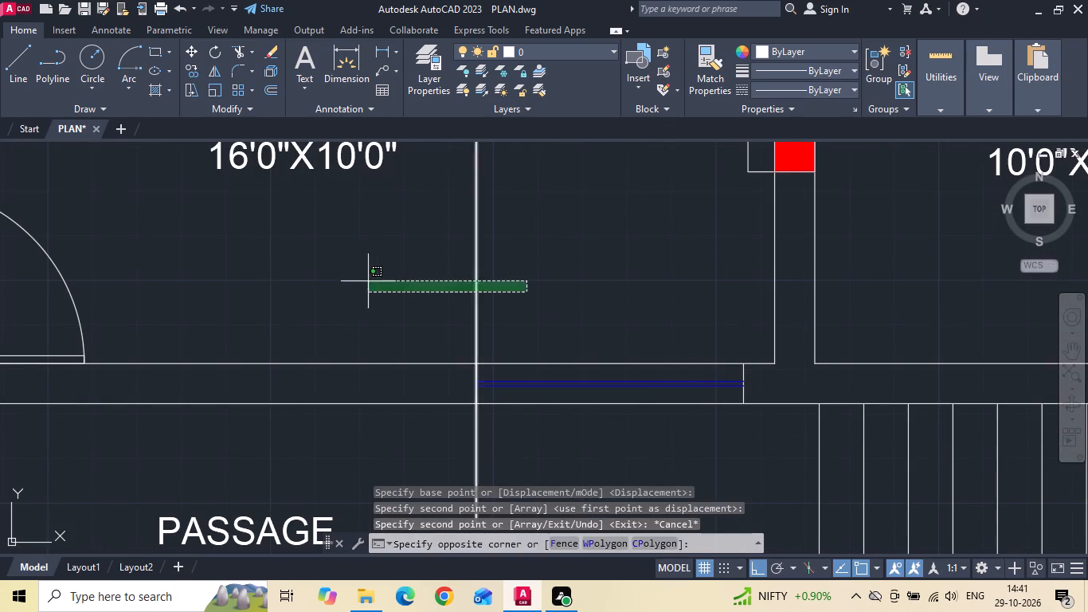
click(368, 281)
key(Delete)
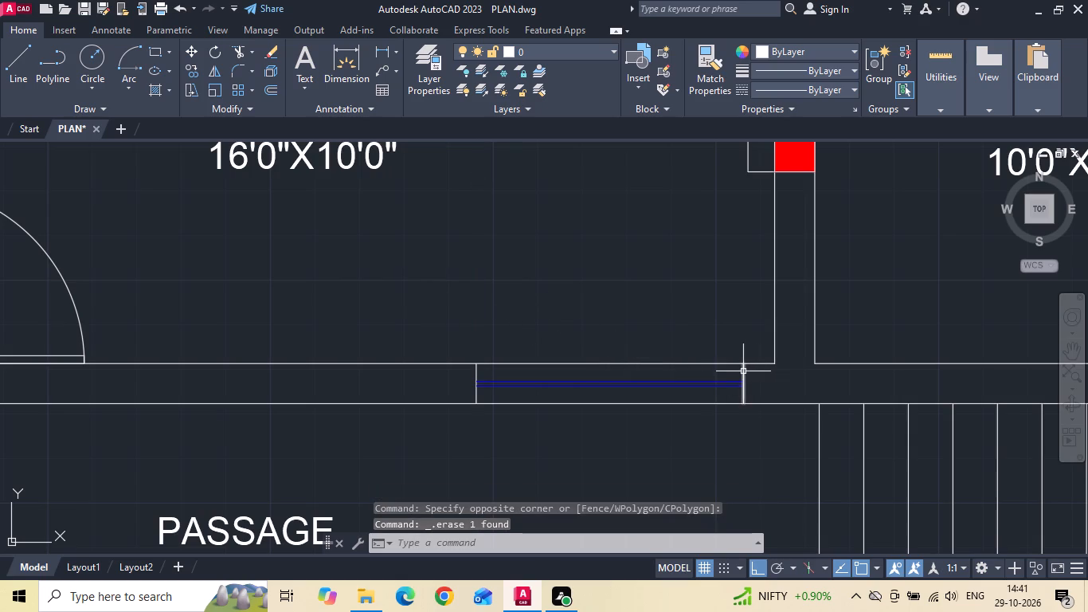
Move the right end line of the copied living hall window 12" to the left.
click(742, 371)
right_click(714, 334)
click(761, 293)
drag(712, 284, 656, 292)
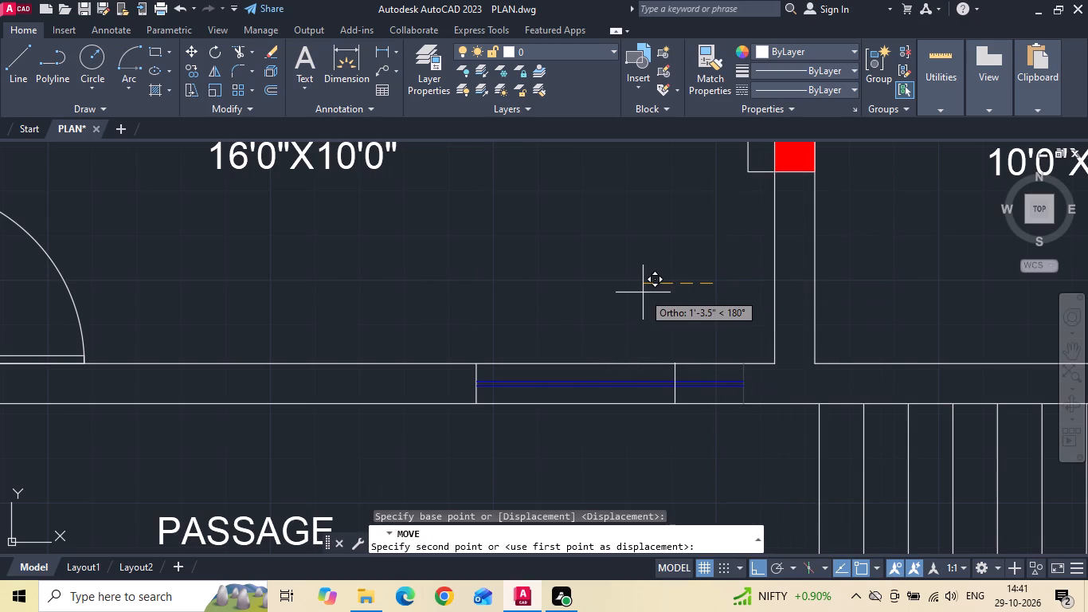
text(12)
key(space)
Trim the blue window lines that extend past the moved end line of the living hall window.
key(t)
key(r)
key(space)
key(space)
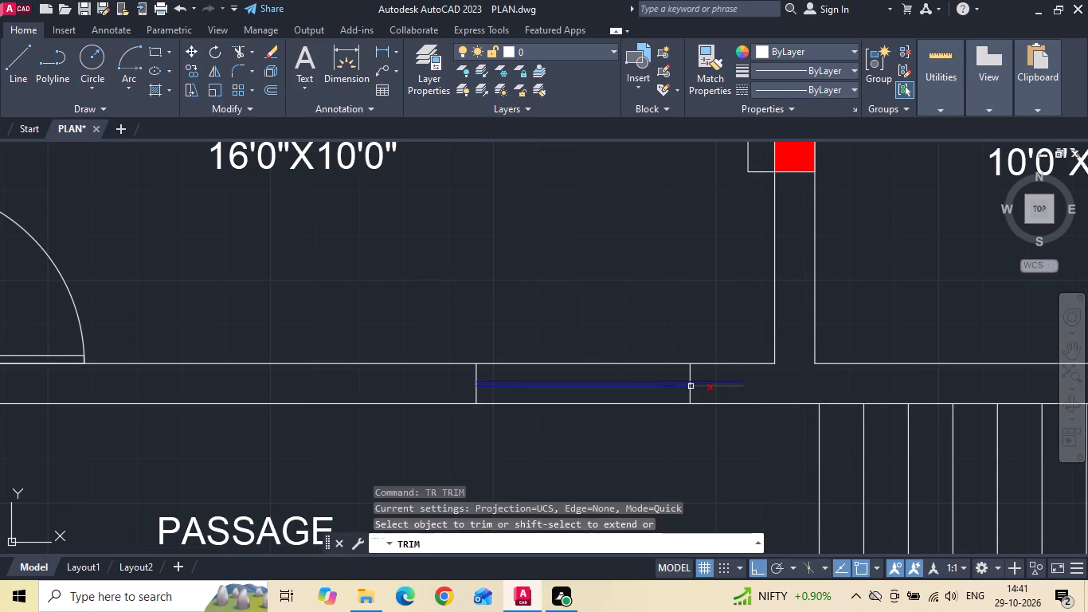
click(712, 398)
click(713, 375)
scroll(673, 426, down, 3)
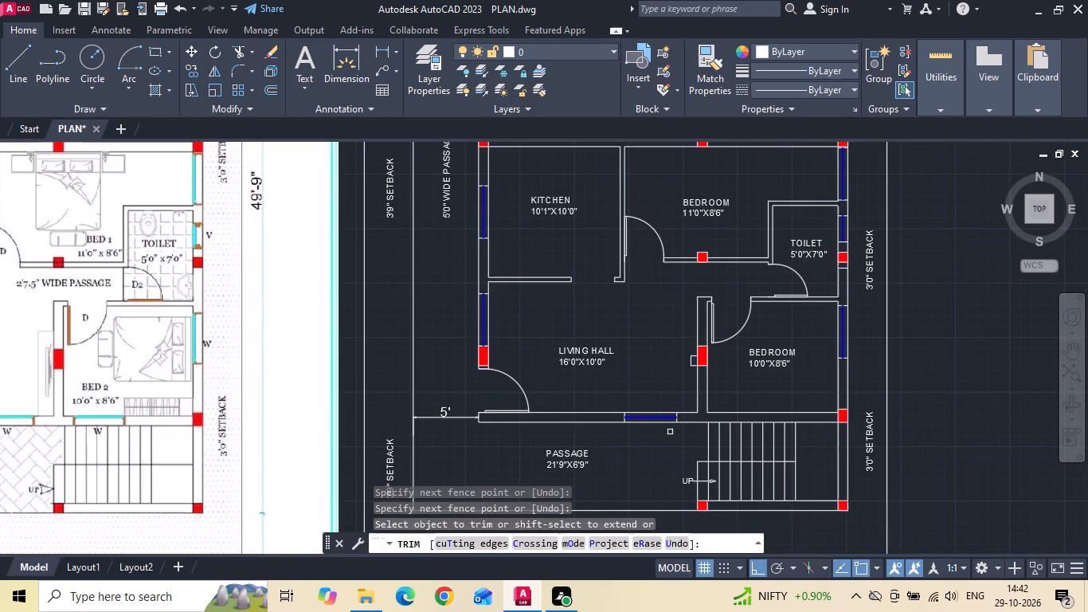
key(Escape)
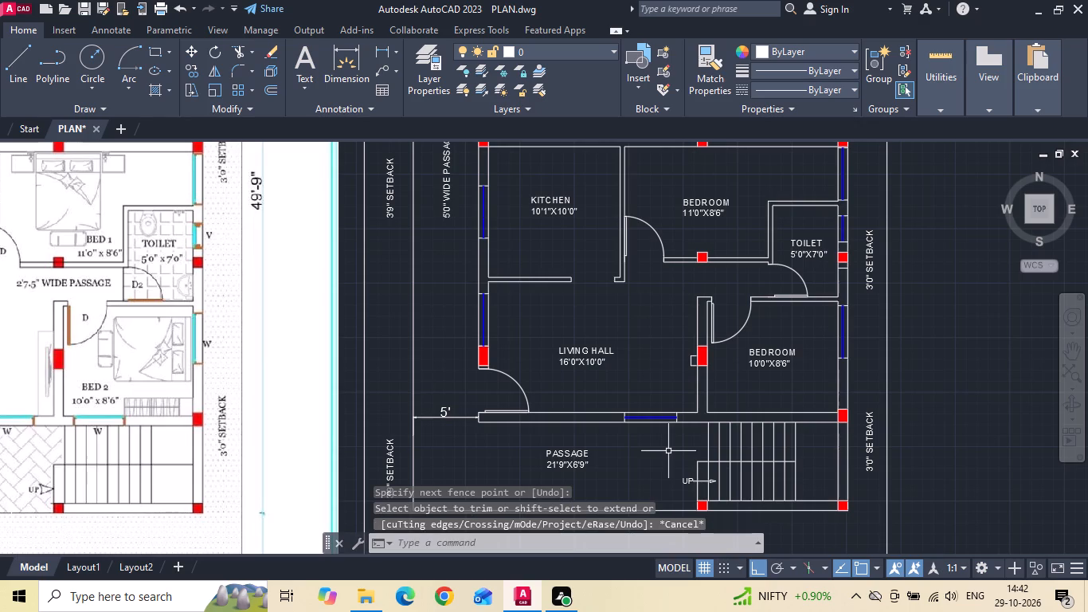
Copy the living hall's front window to the adjacent bedroom's wall at the stairs, starting from the bedroom's inner left corner.
scroll(679, 441, up, 2)
drag(529, 426, 530, 418)
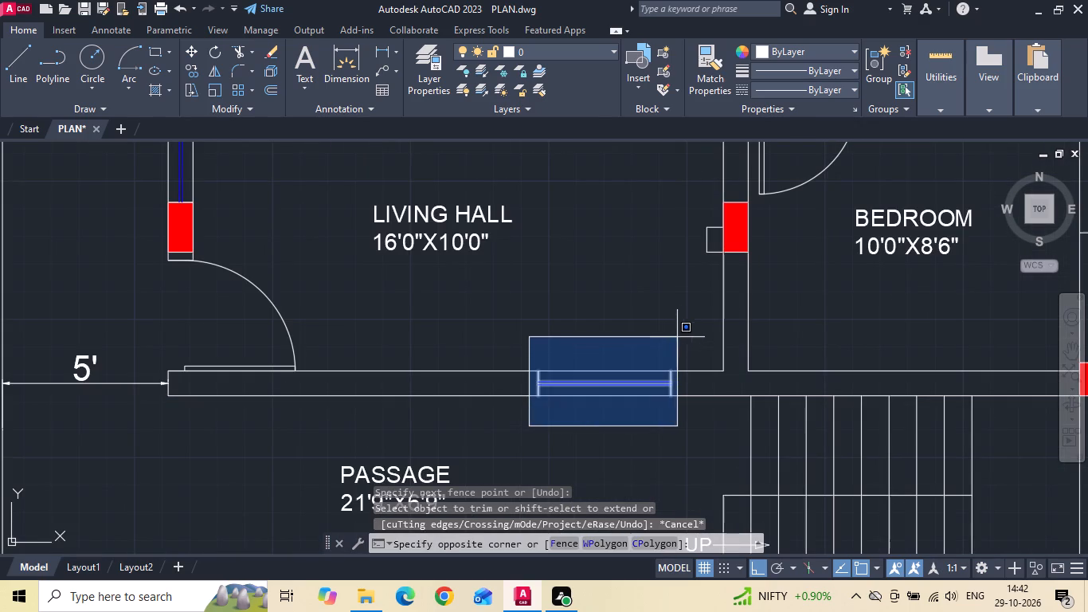
click(687, 329)
right_click(683, 328)
click(731, 328)
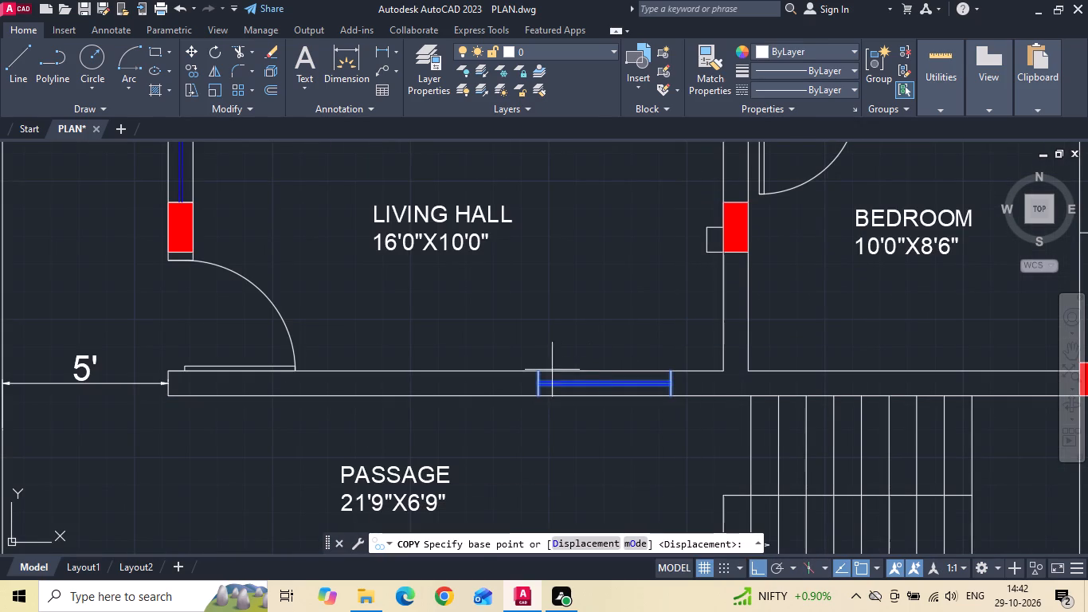
drag(538, 370, 550, 371)
click(750, 369)
key(Escape)
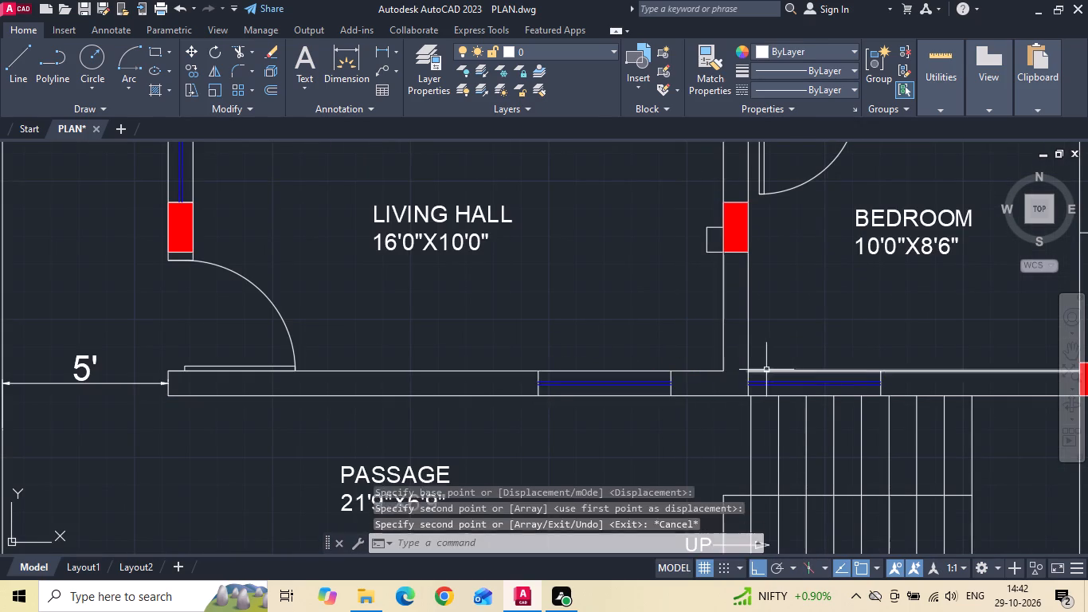
Move the copied bedroom window 12" to the right, away from the inner corner.
middle_drag(763, 371, 507, 371)
scroll(487, 398, up, 2)
click(486, 403)
click(864, 292)
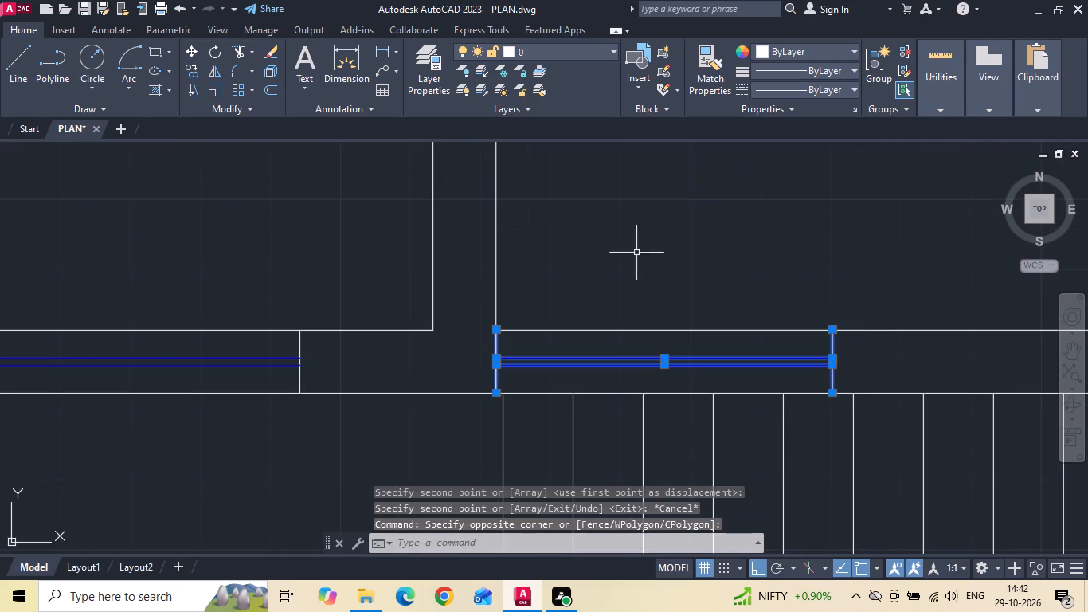
right_click(620, 250)
click(660, 311)
drag(680, 274, 714, 279)
text(12)
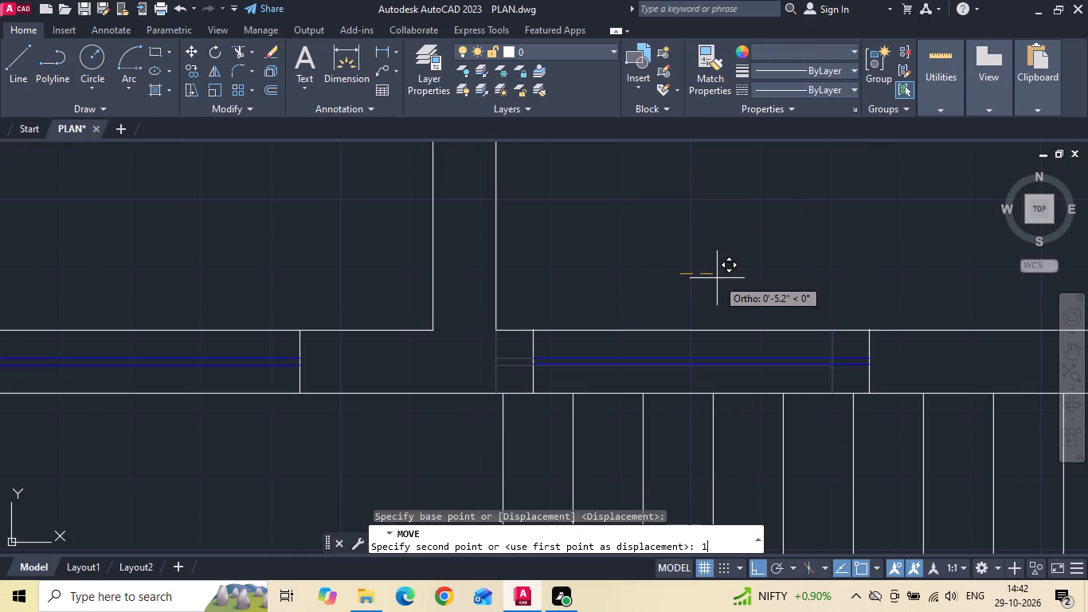
key(space)
Erase the 5' dimension beside the living hall's main door.
scroll(709, 287, down, 3)
scroll(671, 349, down, 2)
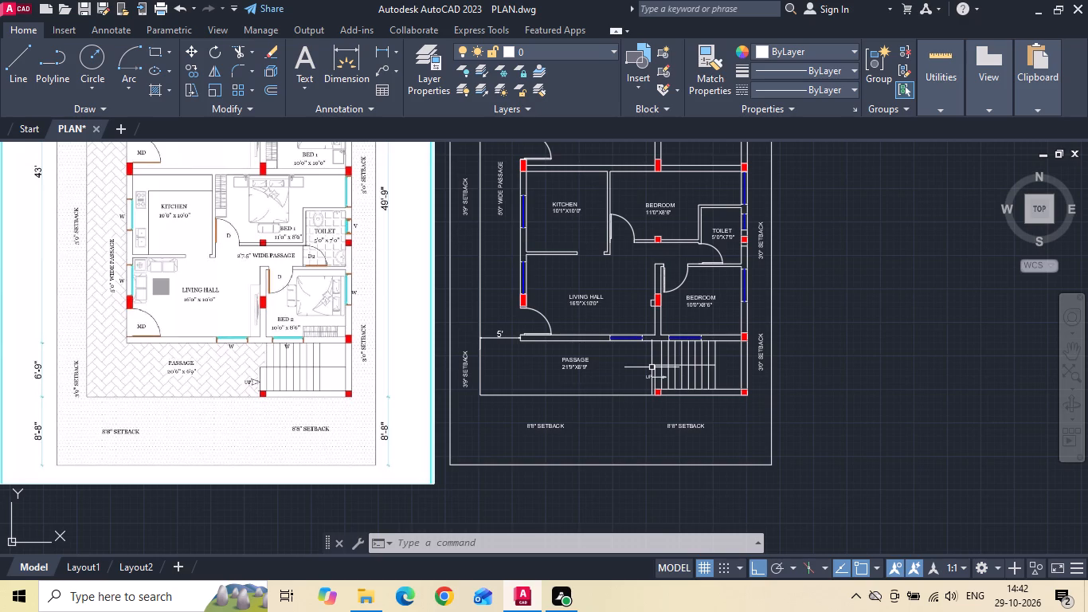
scroll(501, 353, up, 1)
click(507, 337)
click(495, 312)
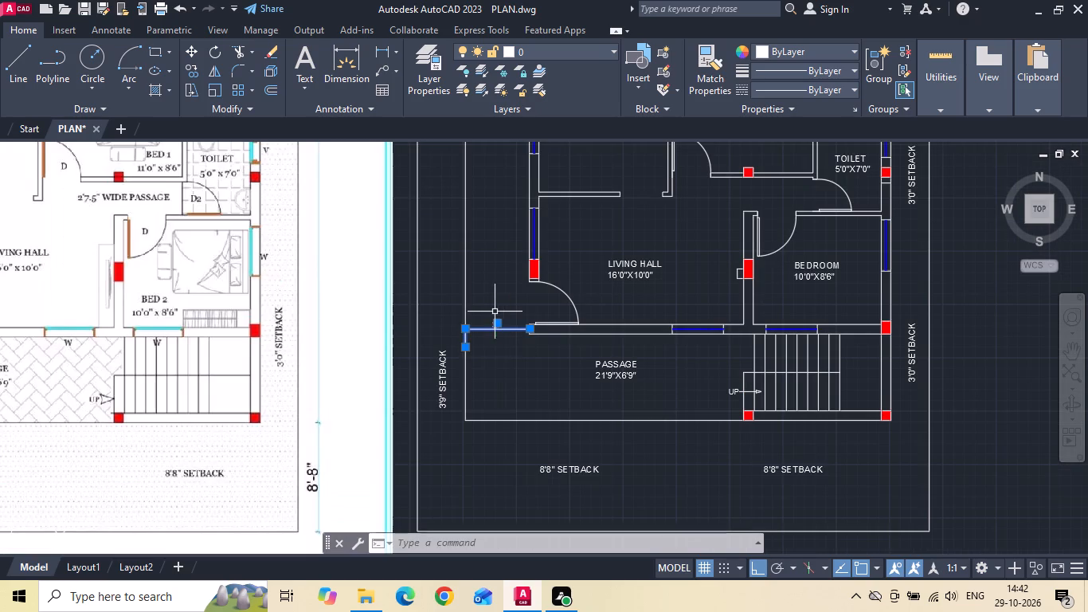
key(Delete)
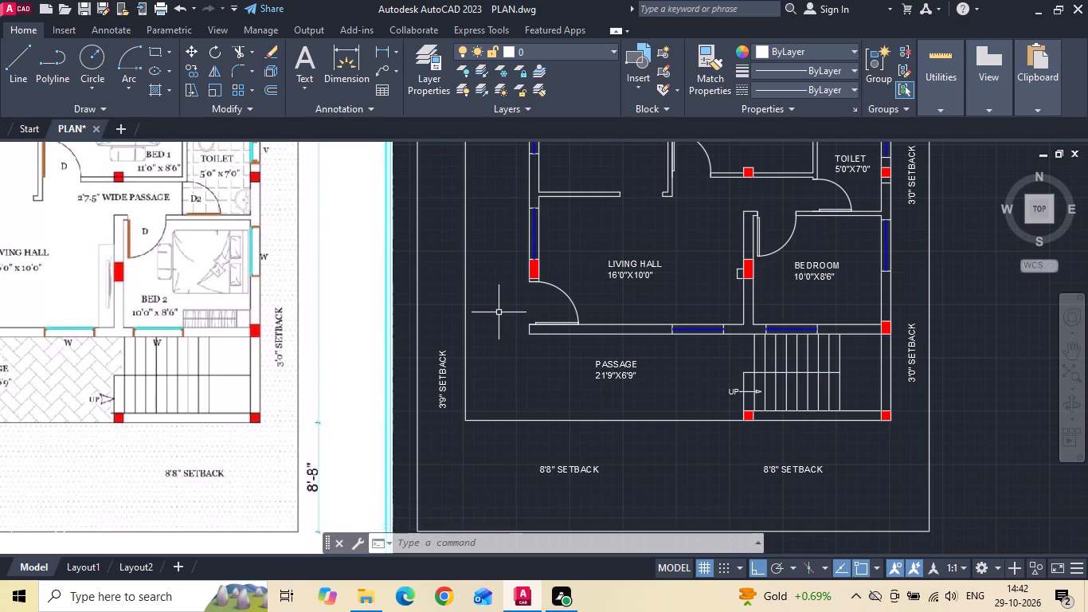
Copy the master bedroom's two windows and the 4'1"X6'7" toilet's ventilator to the open terrace plan, aligning the outer top-right wall corners.
scroll(499, 317, down, 2)
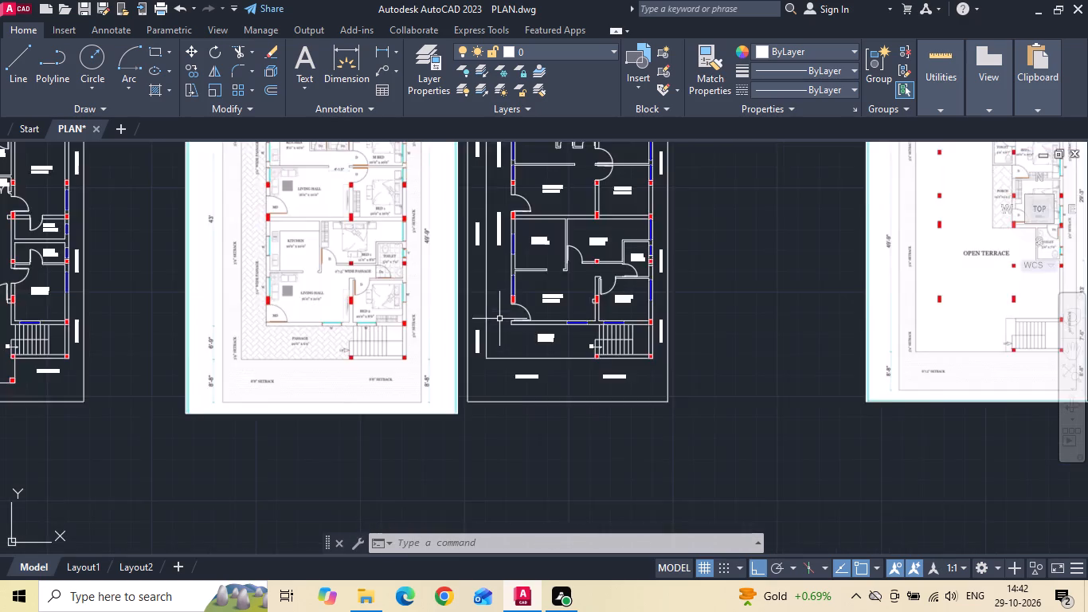
scroll(421, 373, down, 2)
scroll(462, 343, up, 2)
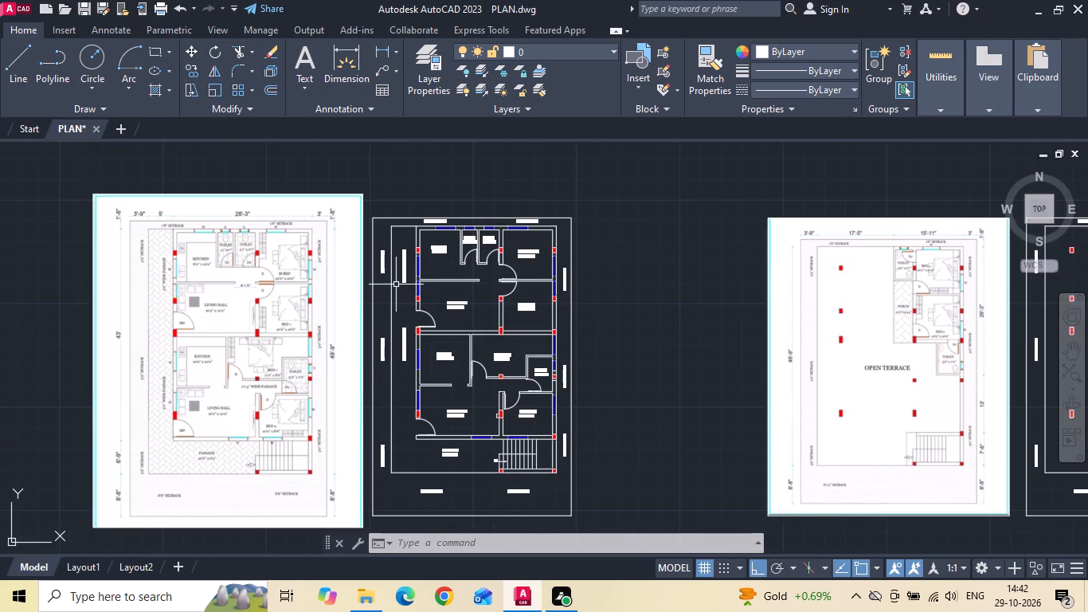
middle_drag(478, 308, 463, 307)
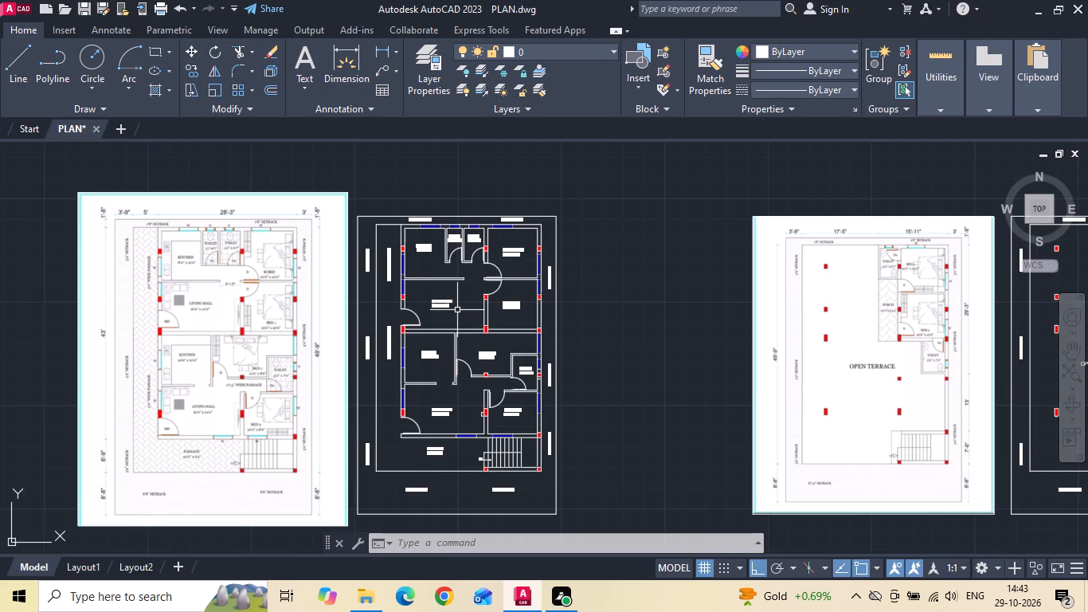
scroll(516, 265, up, 4)
middle_drag(567, 236, 551, 250)
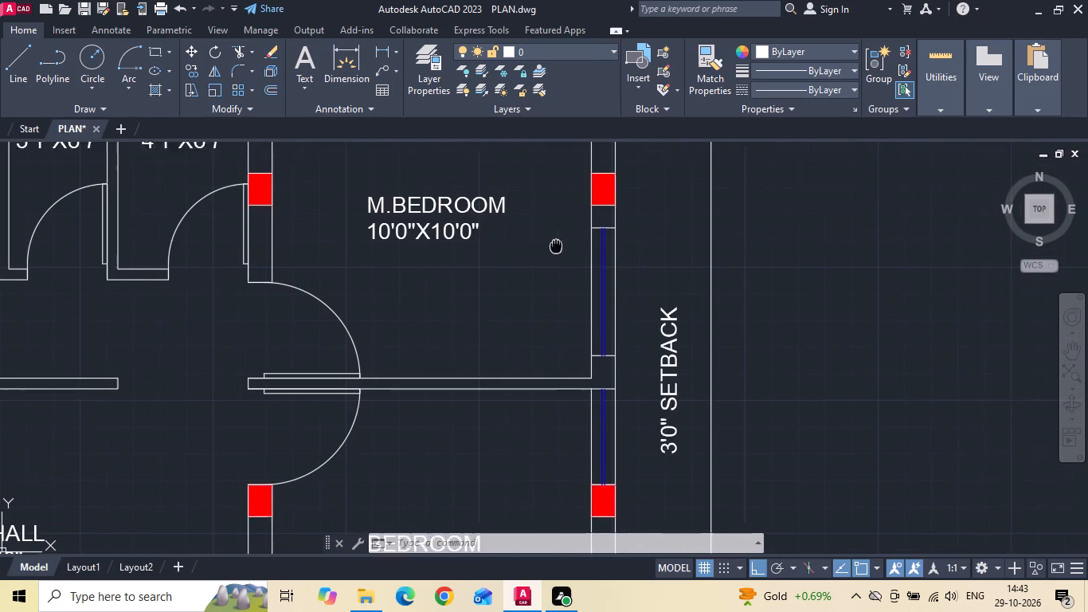
middle_drag(551, 250, 494, 286)
drag(512, 405, 527, 395)
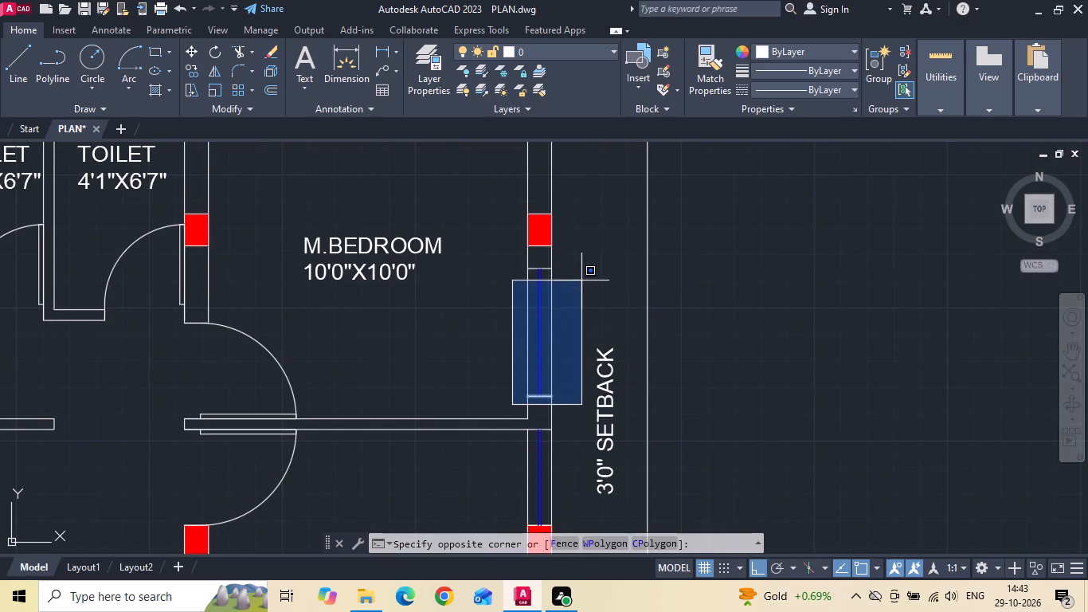
click(569, 261)
scroll(562, 398, down, 2)
middle_drag(509, 376, 301, 373)
scroll(287, 371, down, 2)
scroll(714, 372, up, 2)
scroll(716, 379, down, 1)
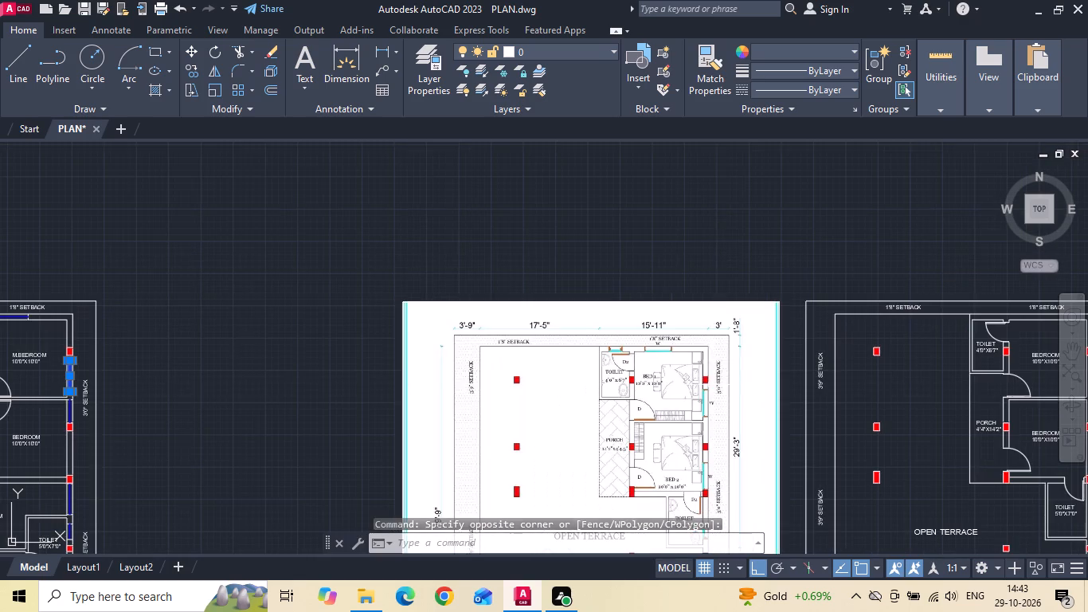
middle_drag(401, 378, 639, 370)
scroll(193, 300, up, 2)
scroll(264, 316, up, 1)
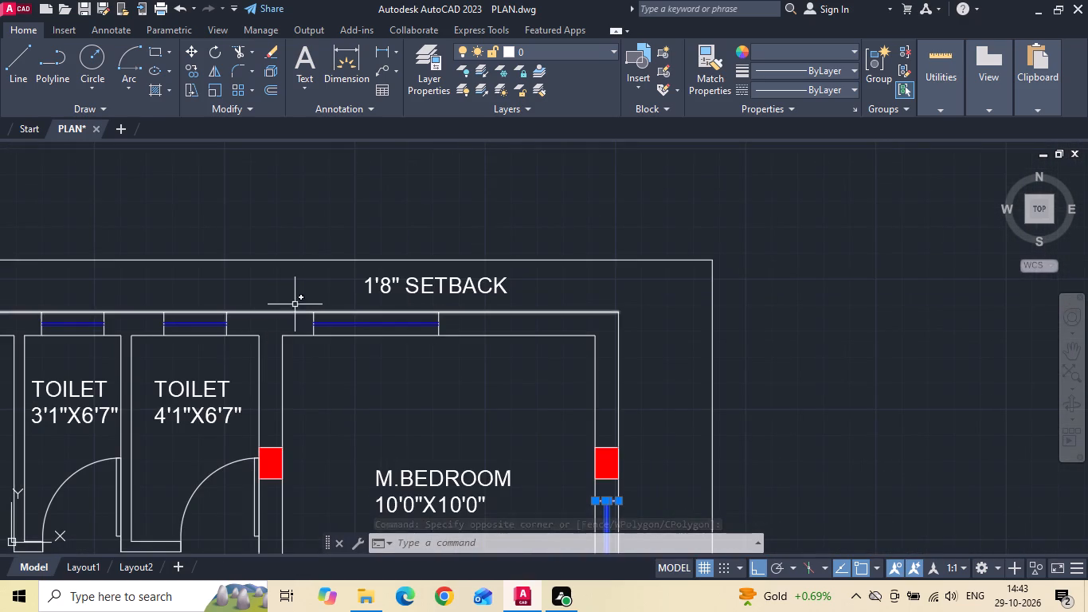
click(295, 304)
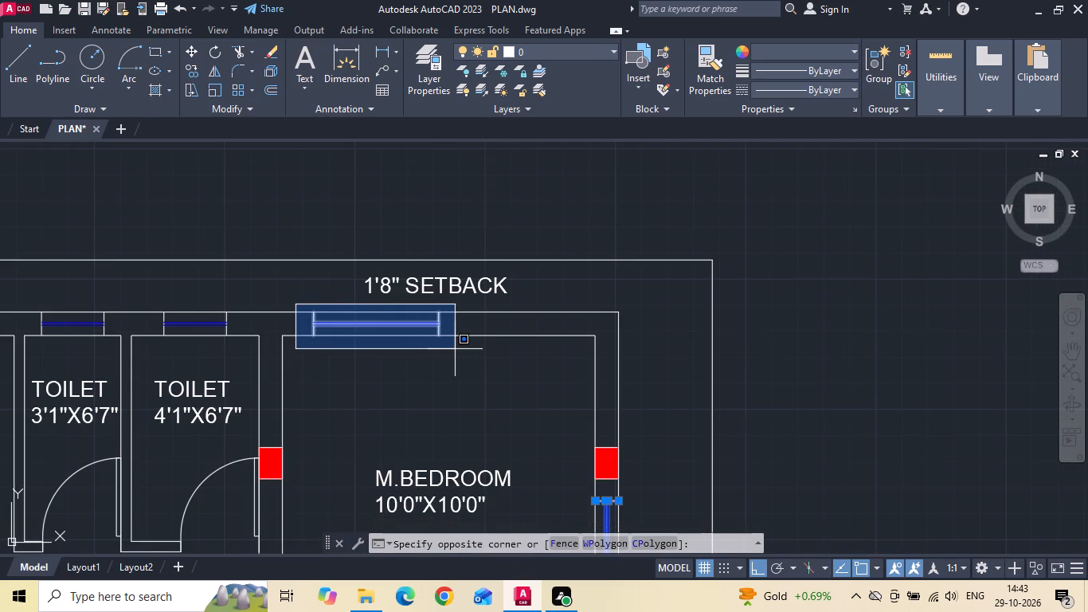
click(455, 349)
drag(149, 304, 163, 331)
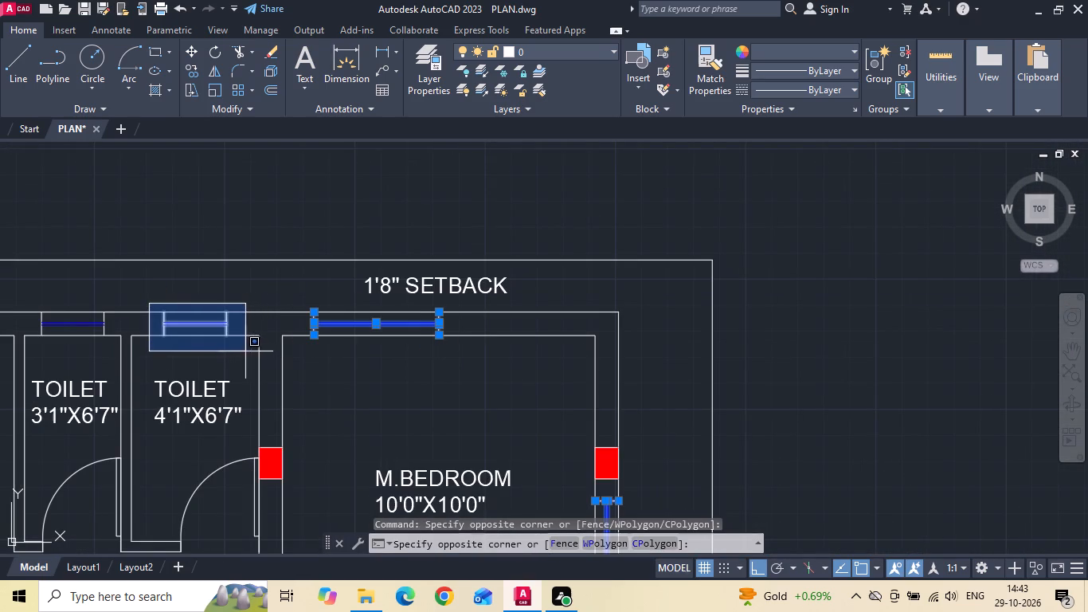
click(245, 351)
right_click(244, 351)
click(304, 335)
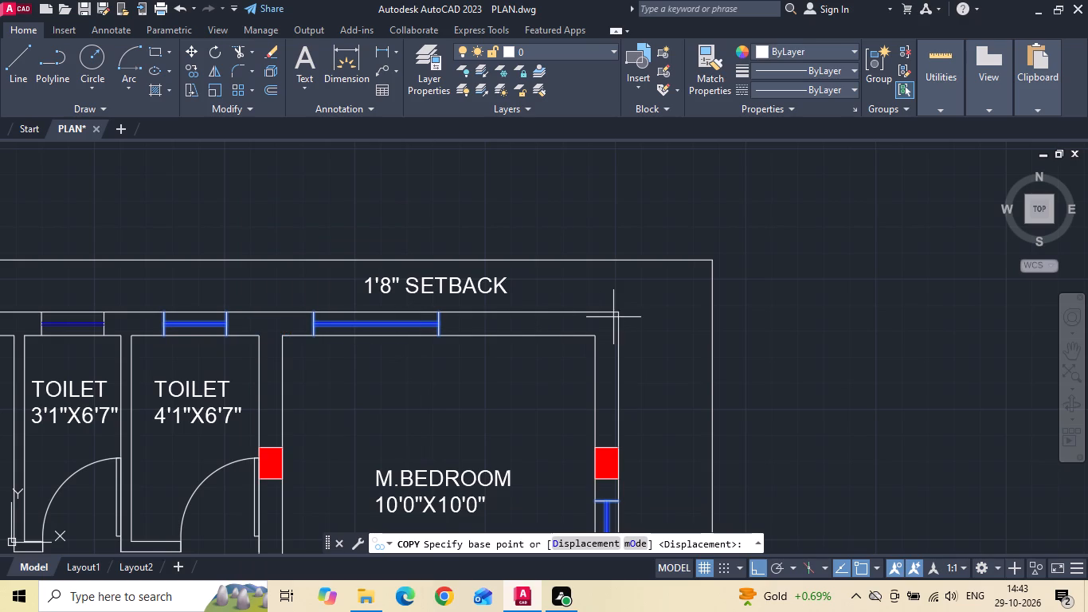
click(615, 314)
scroll(425, 323, down, 4)
middle_drag(696, 321, 335, 323)
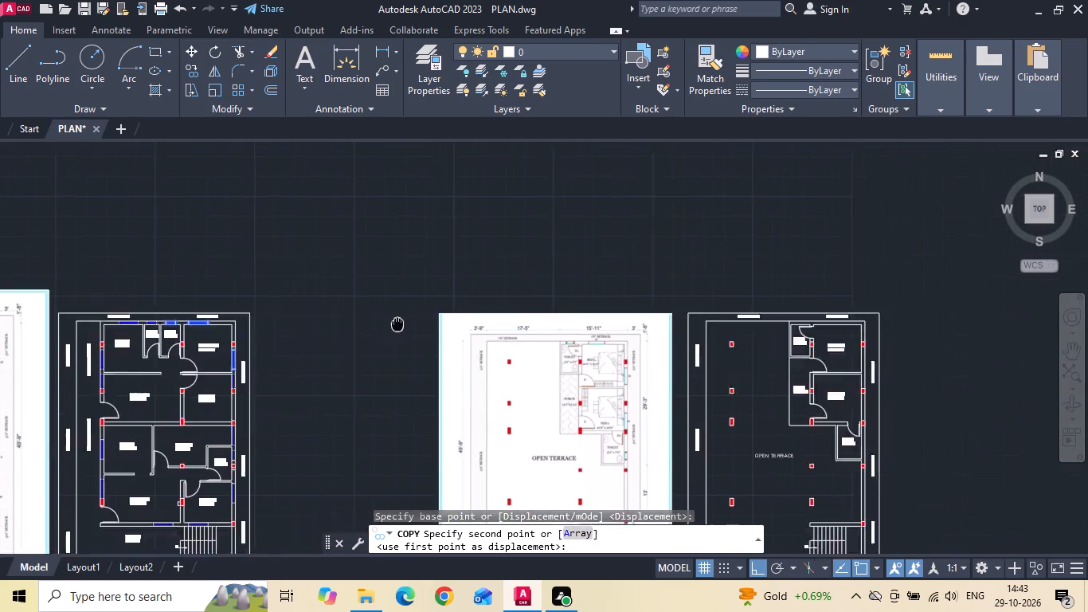
middle_drag(335, 323, 178, 306)
scroll(616, 302, up, 4)
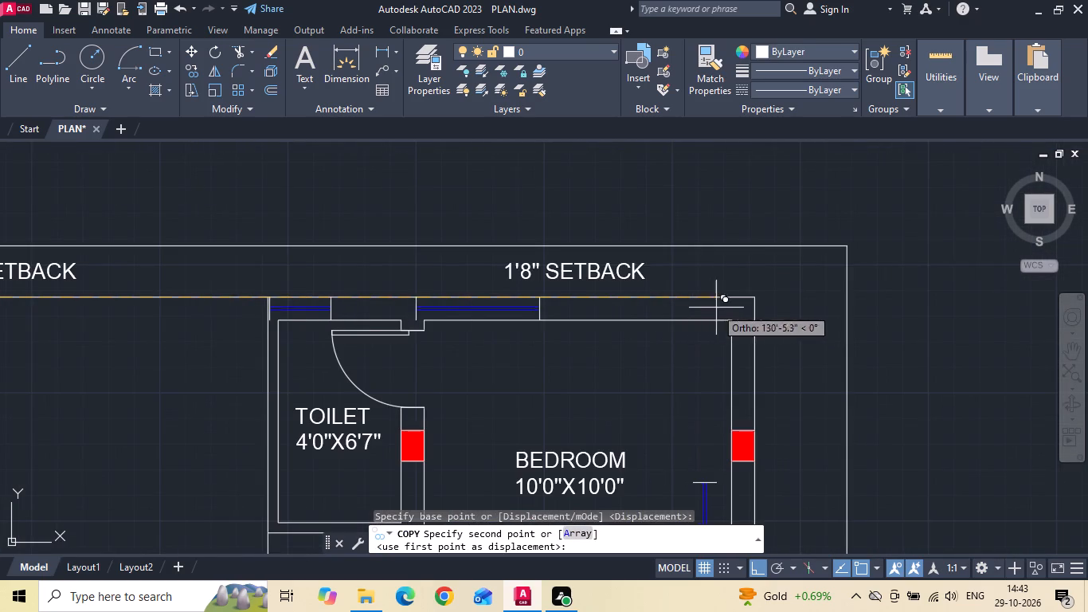
click(754, 296)
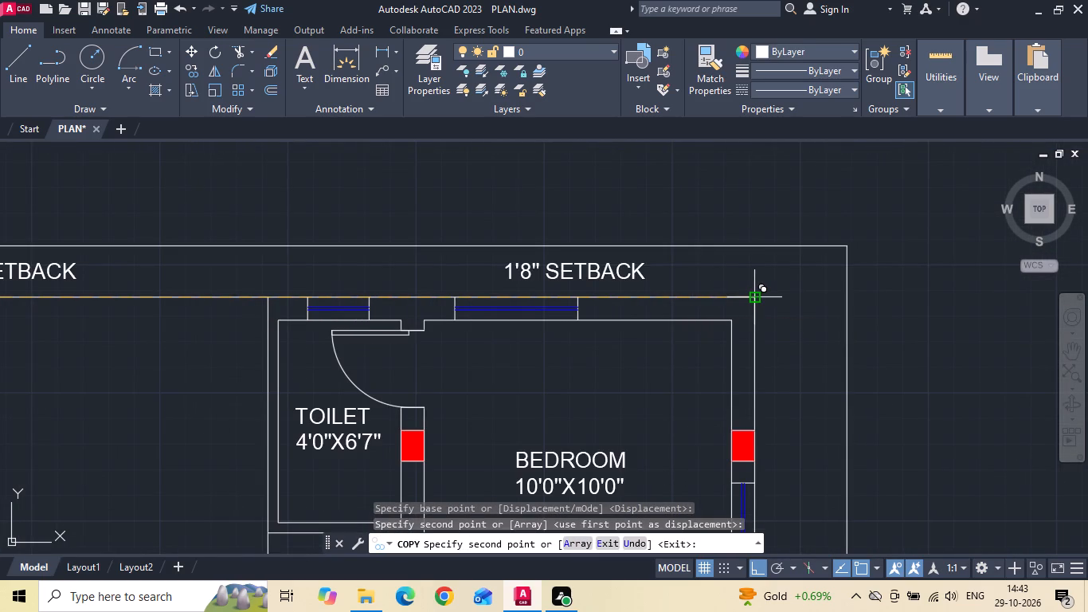
key(Escape)
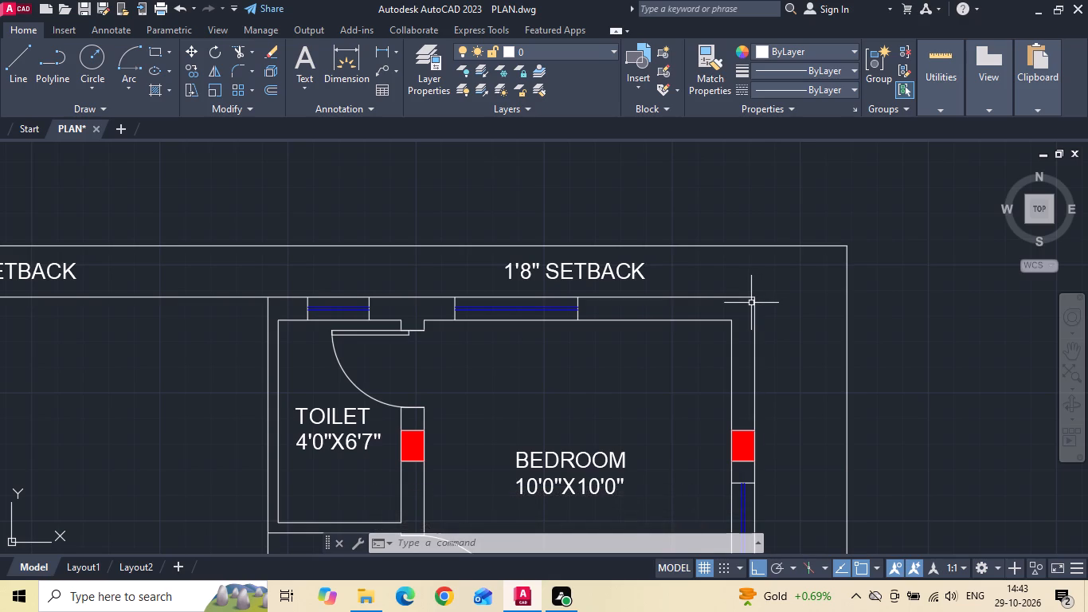
Draw a vertical guide line from the midpoint of the 4'0"X6'7" toilet's top inner wall line up past the outer wall.
text(L)
key(space)
scroll(363, 313, up, 2)
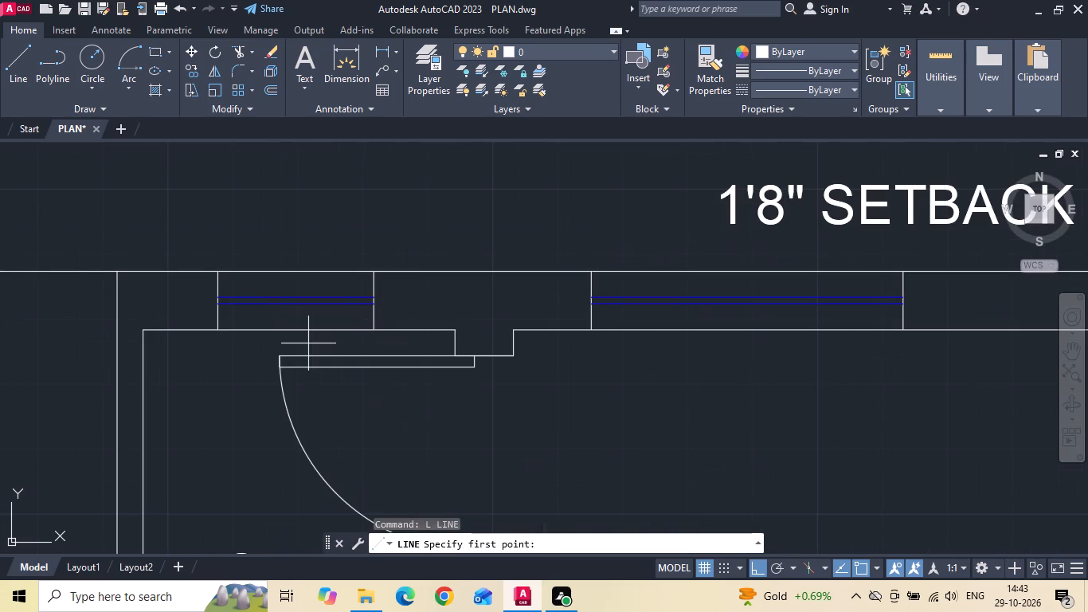
click(295, 331)
click(304, 226)
key(Escape)
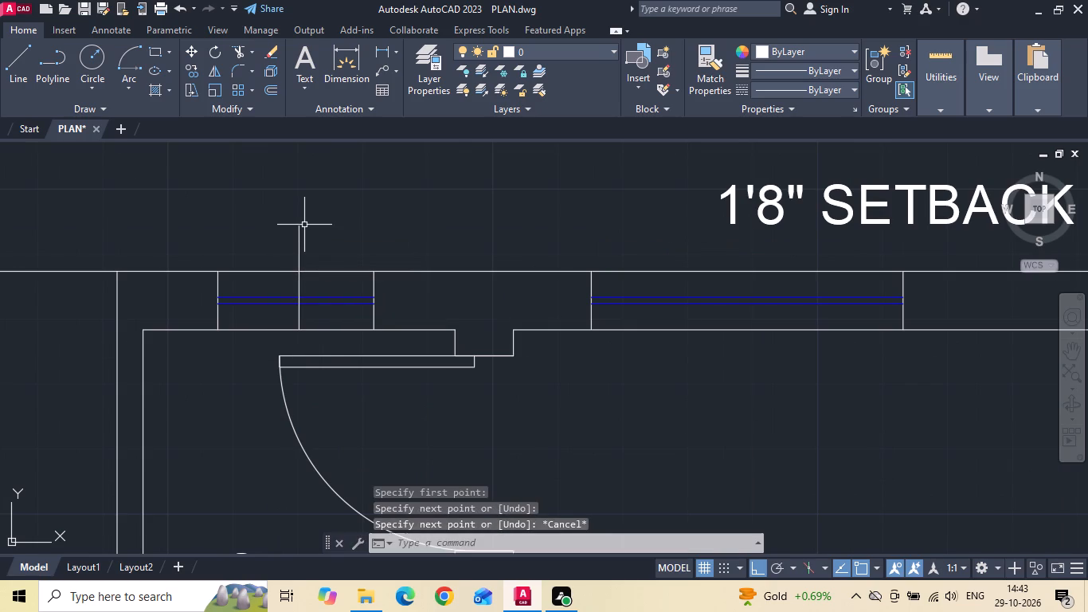
Offset the vertical guide line 12" to the left.
text(O 1)
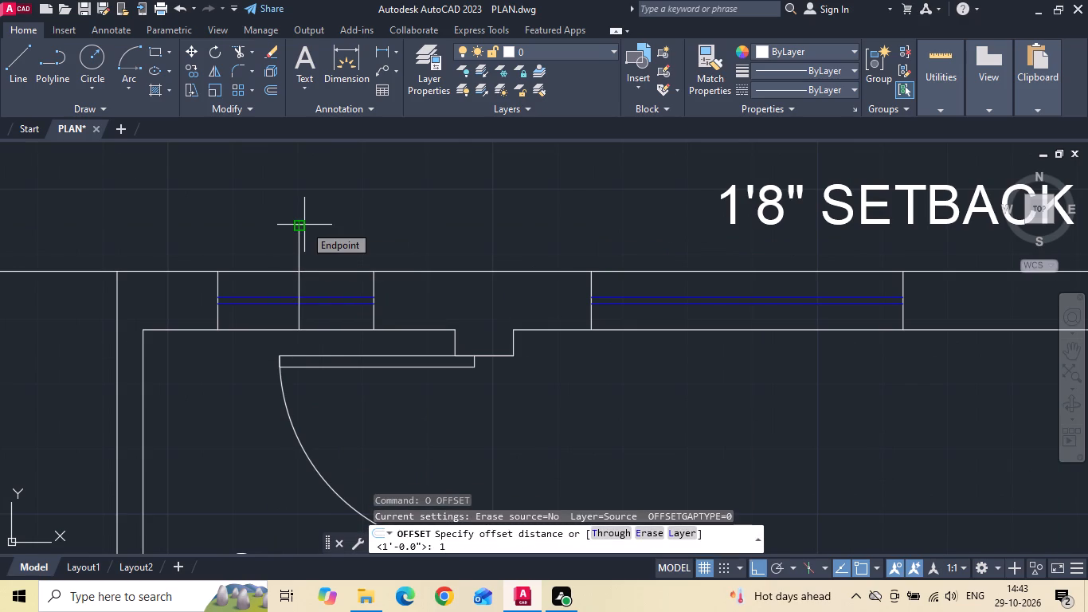
text(2)
key(space)
scroll(286, 265, up, 2)
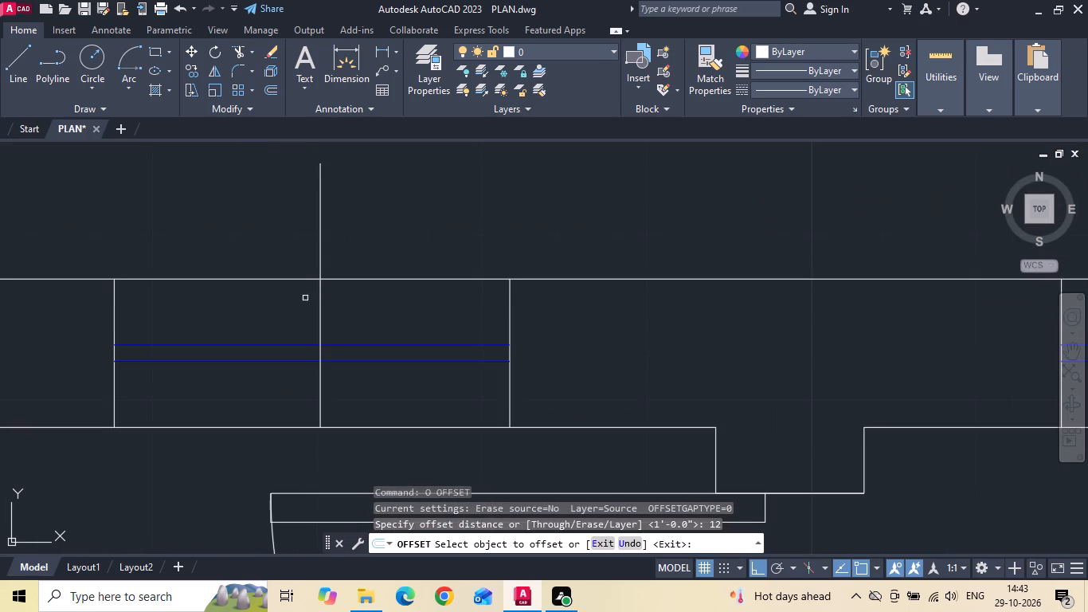
click(319, 316)
click(267, 307)
key(Escape)
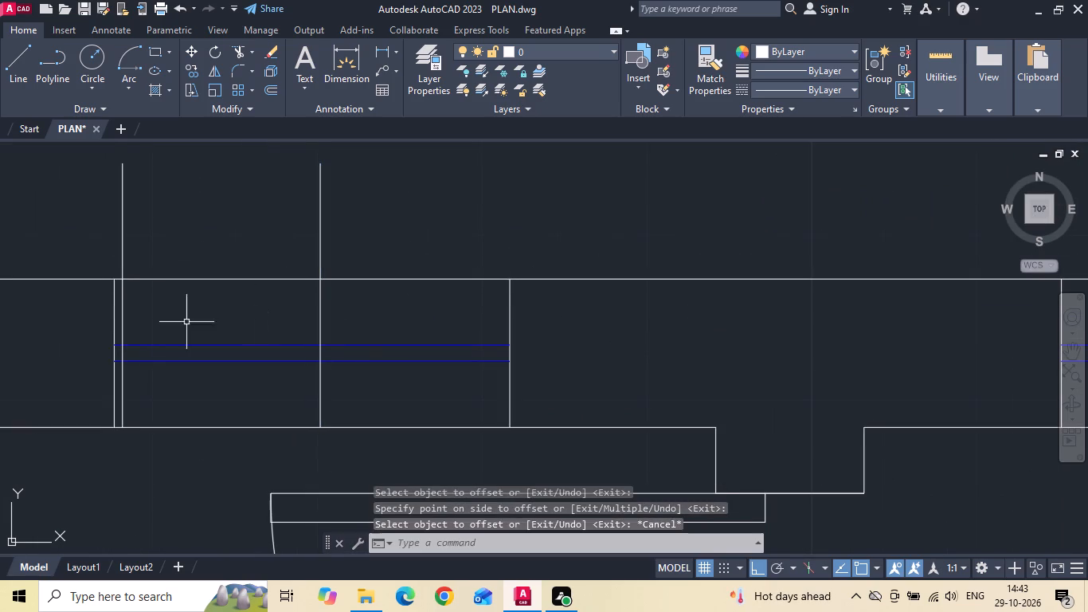
Move the 4'0"X6'7" toilet's whole ventilator so its left end line meets the offset guide line.
click(115, 317)
drag(261, 330, 260, 331)
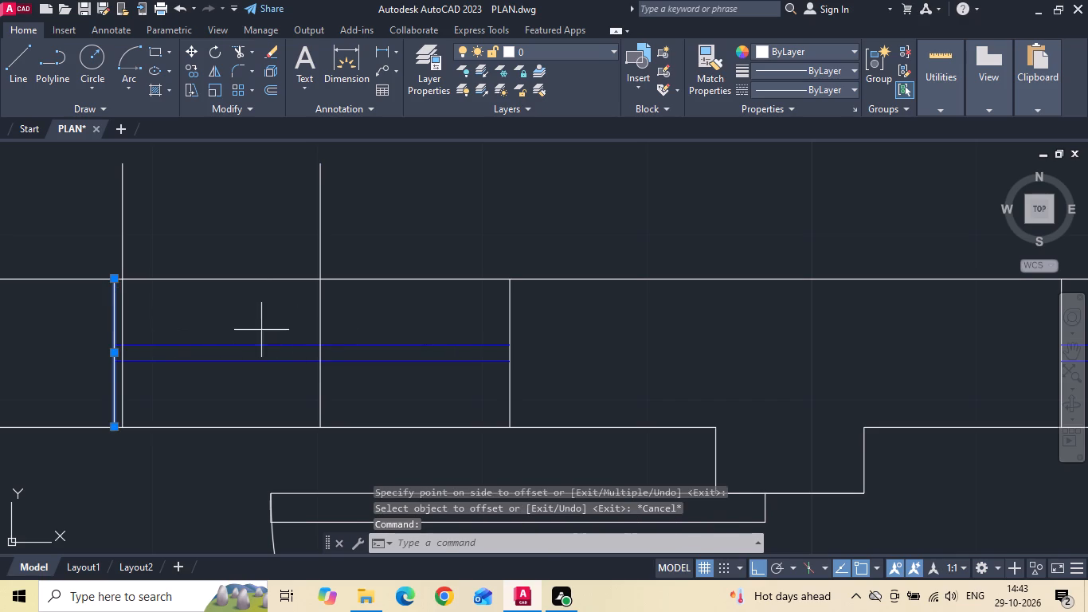
drag(260, 331, 237, 375)
click(229, 388)
drag(550, 316, 491, 320)
click(457, 313)
right_click(456, 313)
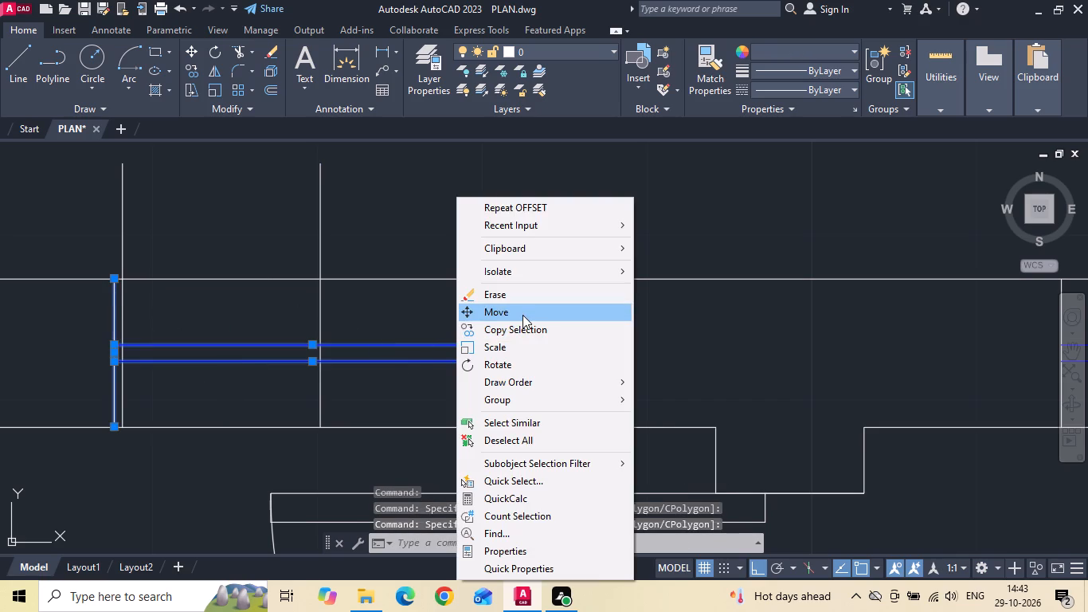
click(522, 315)
scroll(92, 433, up, 2)
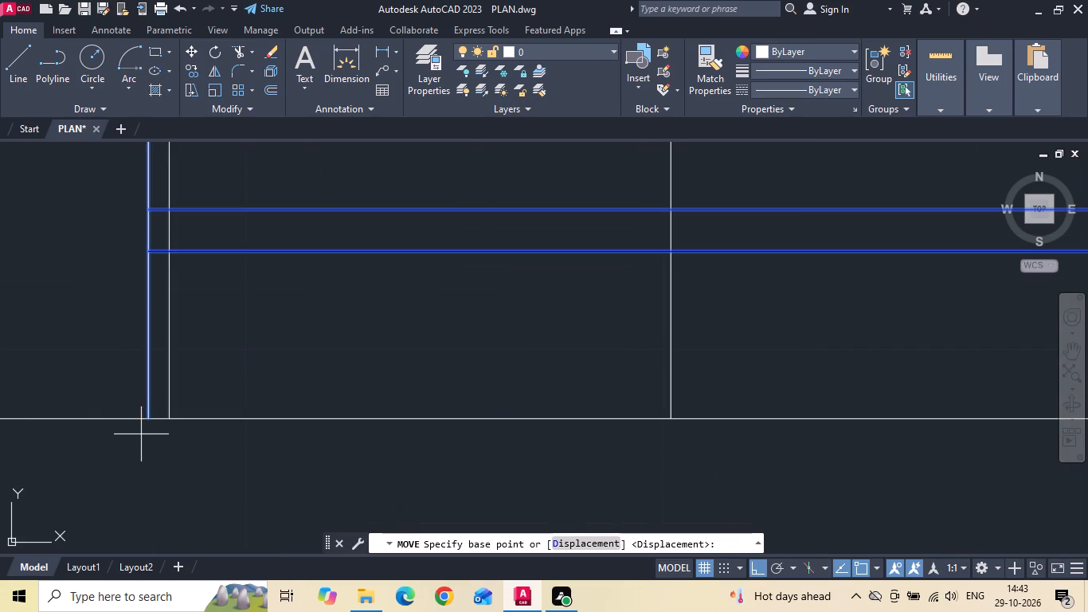
click(144, 414)
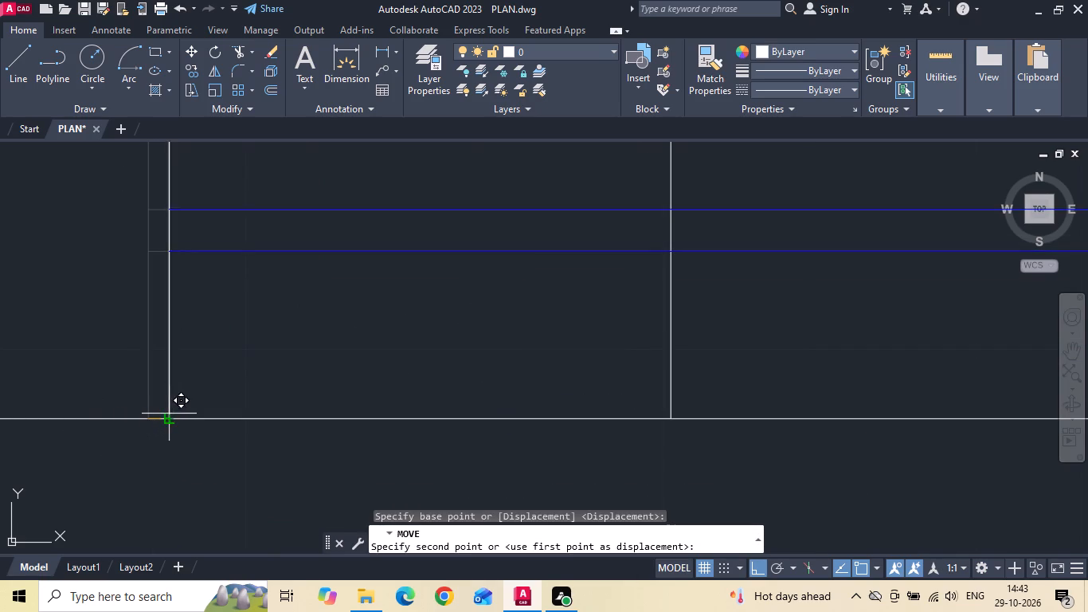
click(170, 419)
Erase the two vertical guide lines at the toilet's ventilator.
scroll(308, 436, down, 3)
drag(460, 323, 295, 323)
click(174, 316)
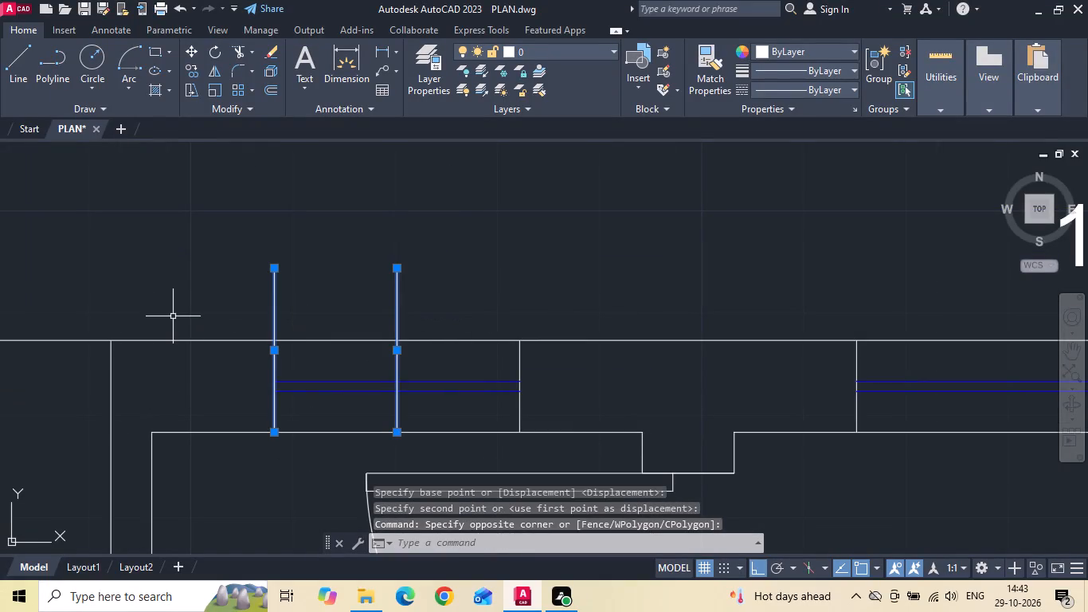
key(Delete)
Copy the upper bedroom's side window to the lower bedroom's outer wall, with its lower inner corner on the column's top corner.
scroll(380, 239, down, 3)
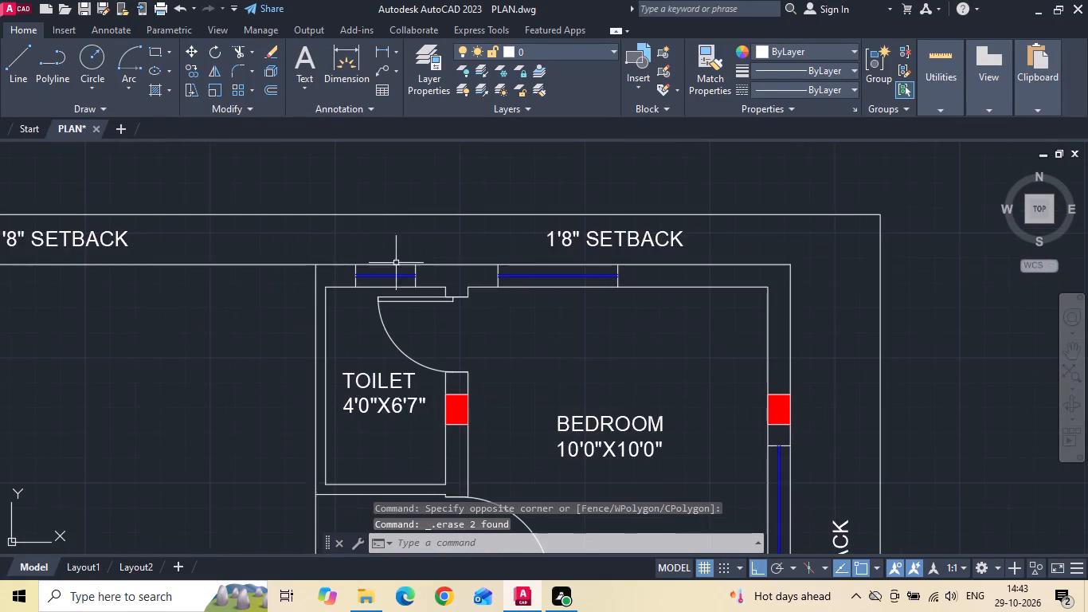
scroll(460, 297, down, 3)
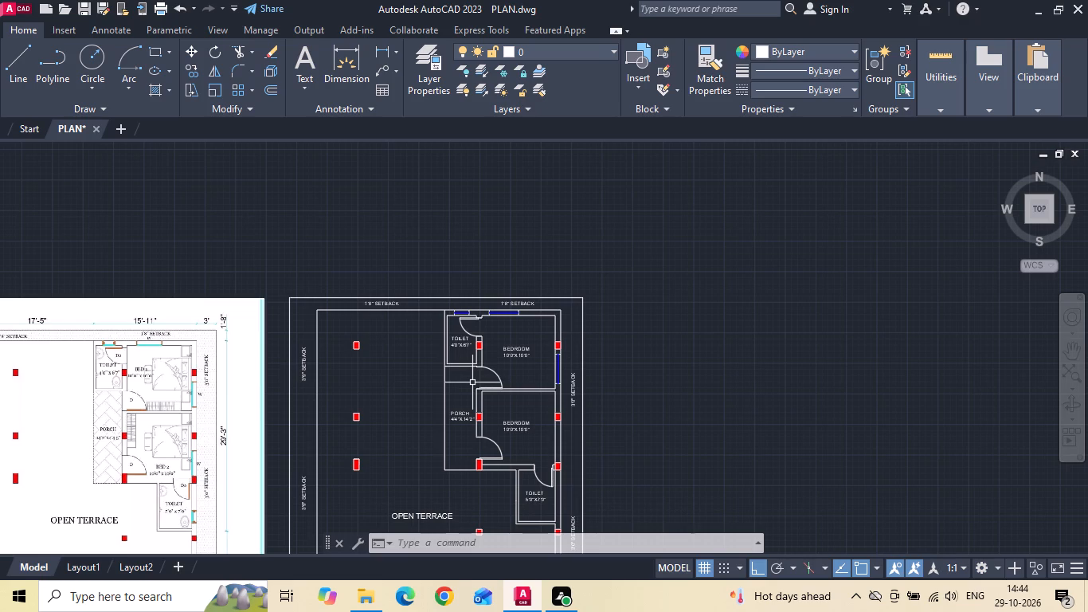
scroll(577, 349, up, 2)
scroll(469, 427, up, 1)
click(519, 442)
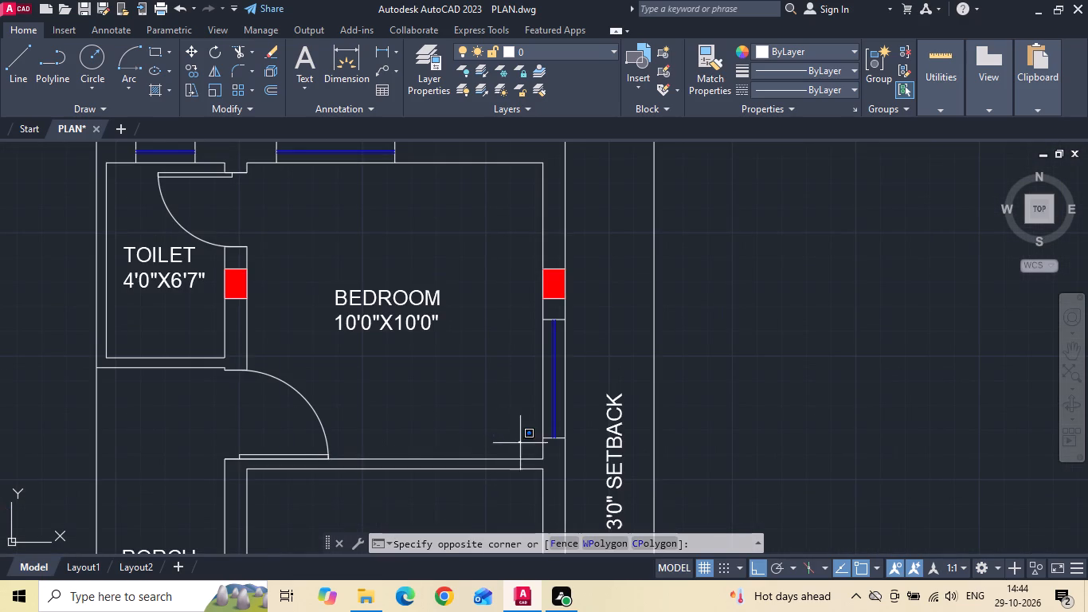
click(593, 309)
right_click(593, 309)
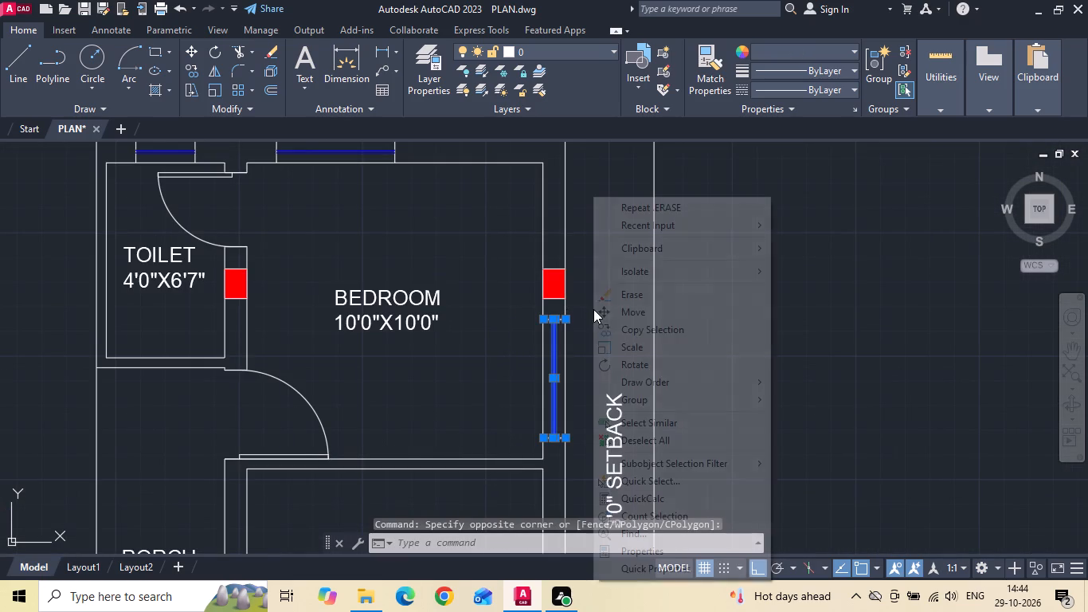
click(604, 328)
scroll(506, 481, up, 2)
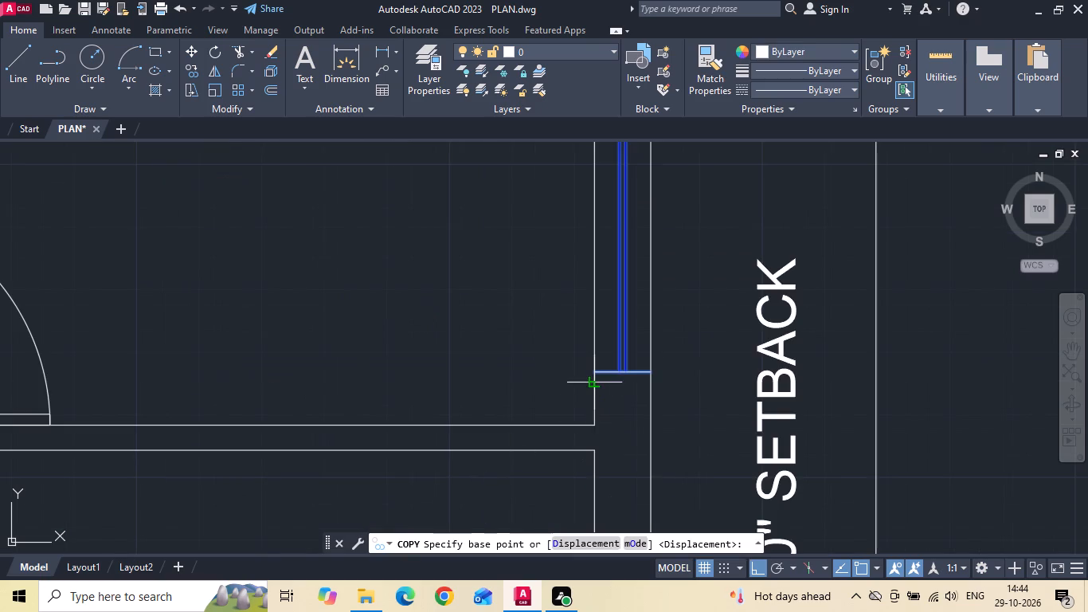
click(598, 373)
scroll(611, 338, down, 6)
scroll(449, 401, up, 2)
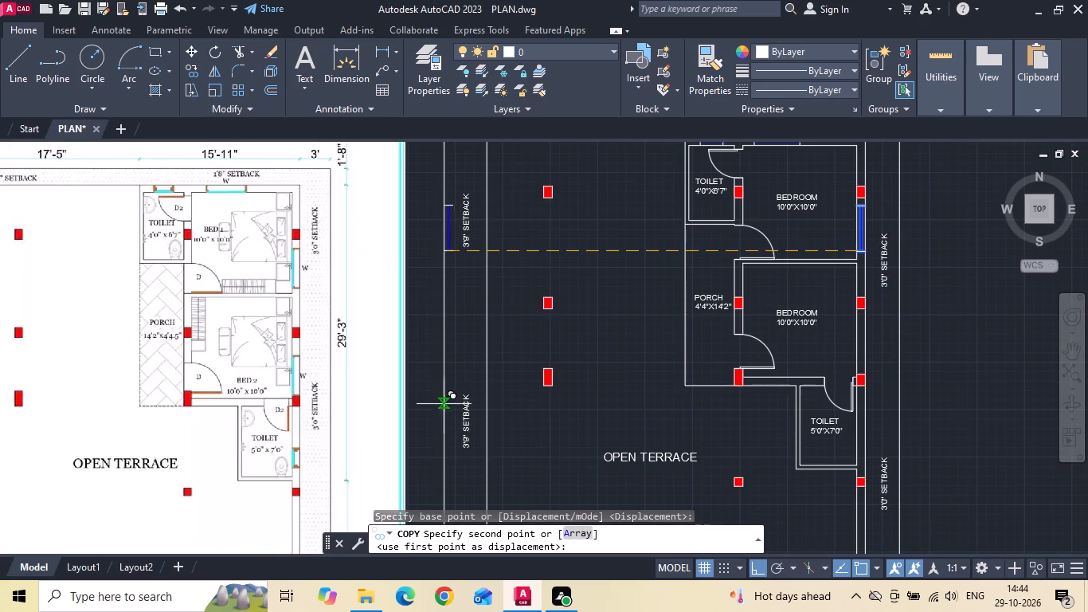
scroll(855, 395, up, 3)
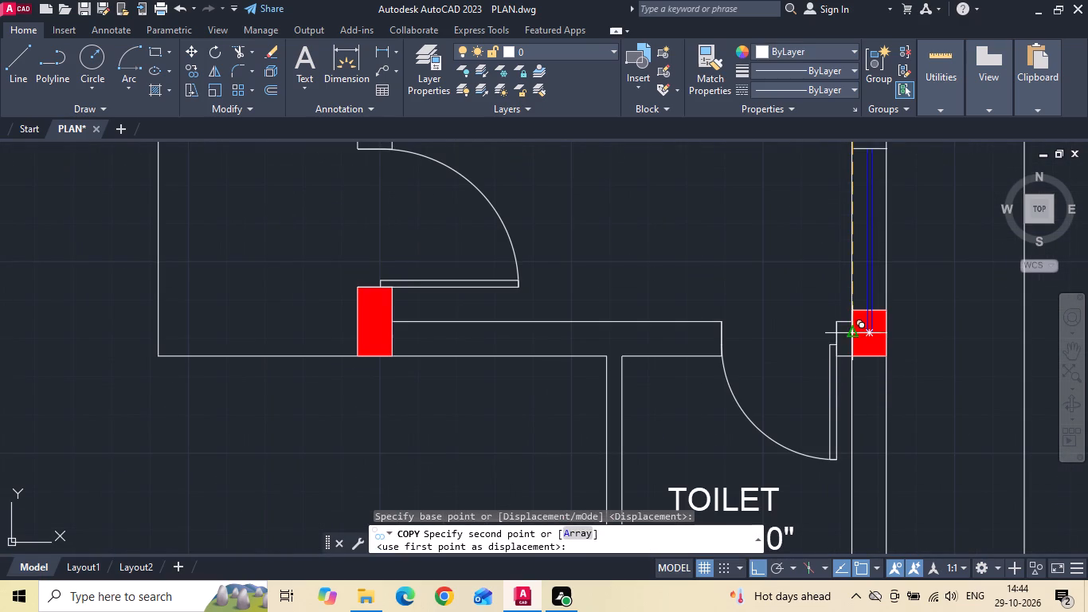
click(855, 309)
Place another copy of the side window on the 5'0"X7'0" toilet's outer wall, starting from the toilet's lower inner corner.
scroll(851, 309, down, 3)
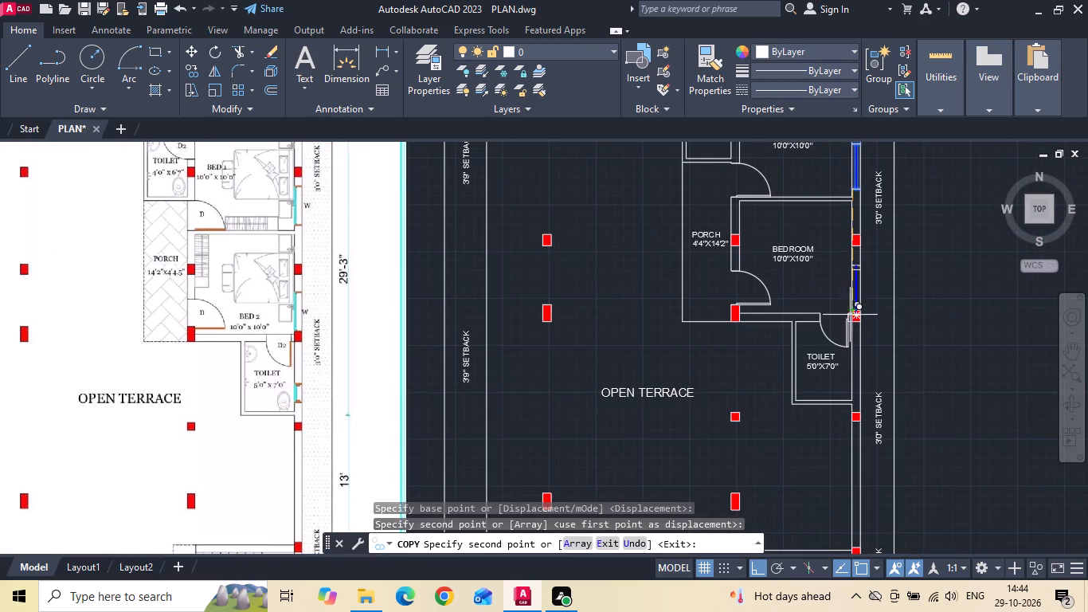
scroll(863, 419, up, 2)
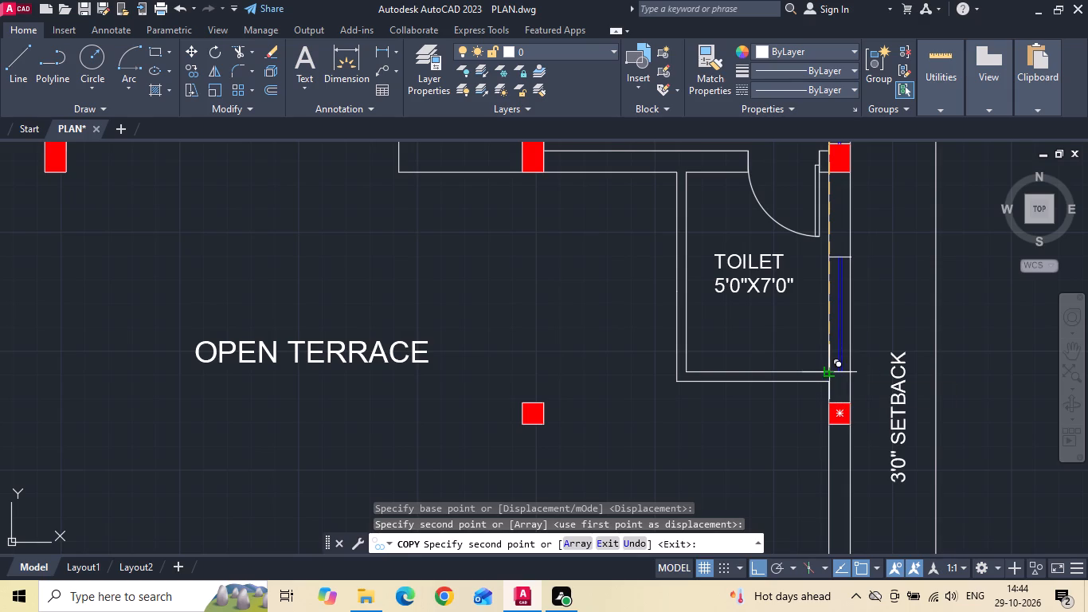
click(834, 371)
key(Escape)
Move the lower end line of the 5'0"X7'0" toilet's copied window up by 12 inches.
scroll(855, 363, up, 2)
click(796, 386)
right_click(795, 387)
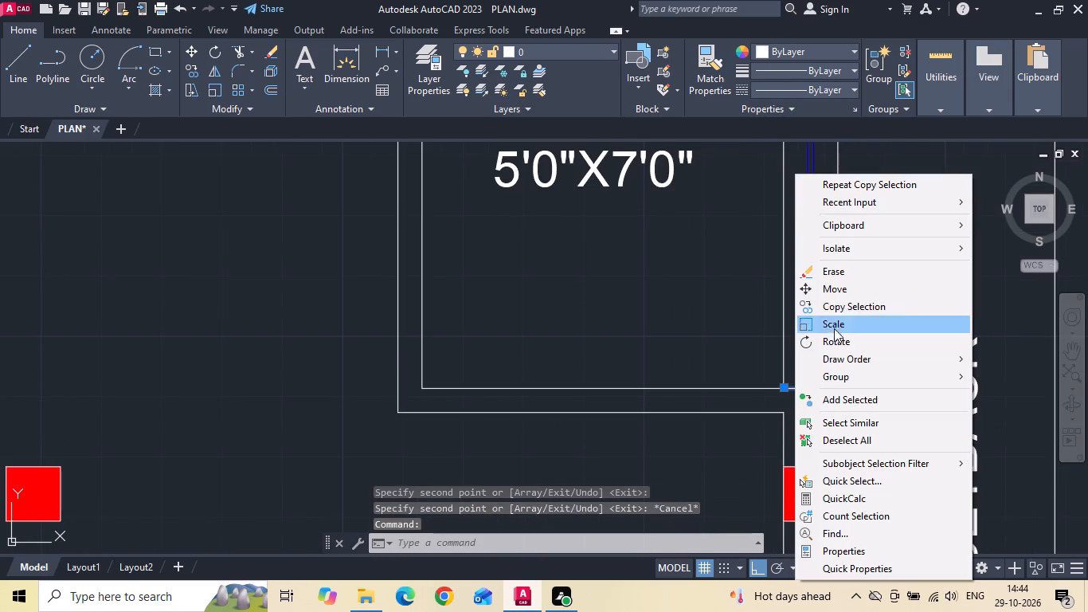
click(841, 295)
drag(878, 316, 873, 308)
key(1)
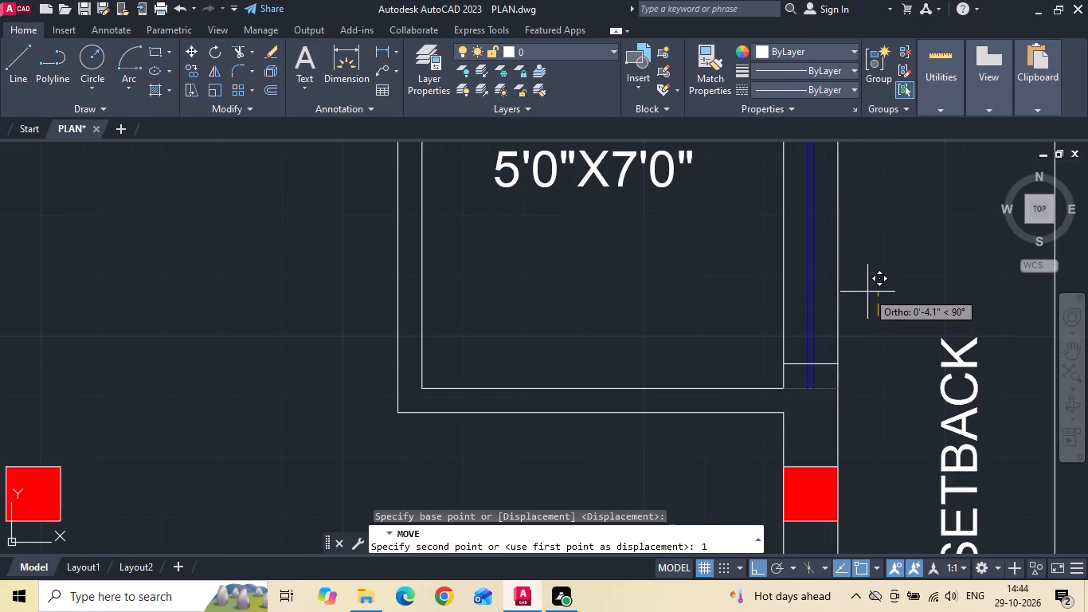
key(2)
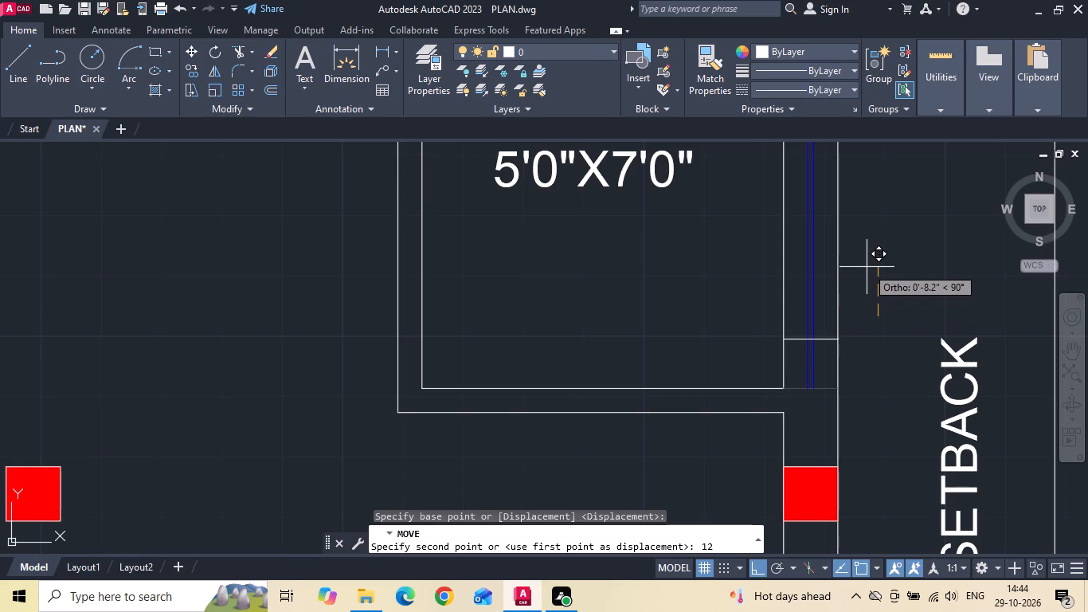
key(space)
Move the upper end line of the 5'0"X7'0" toilet's window down by 12 inches.
scroll(851, 291, down, 2)
middle_drag(859, 269, 749, 294)
scroll(745, 292, up, 2)
click(706, 175)
right_click(699, 213)
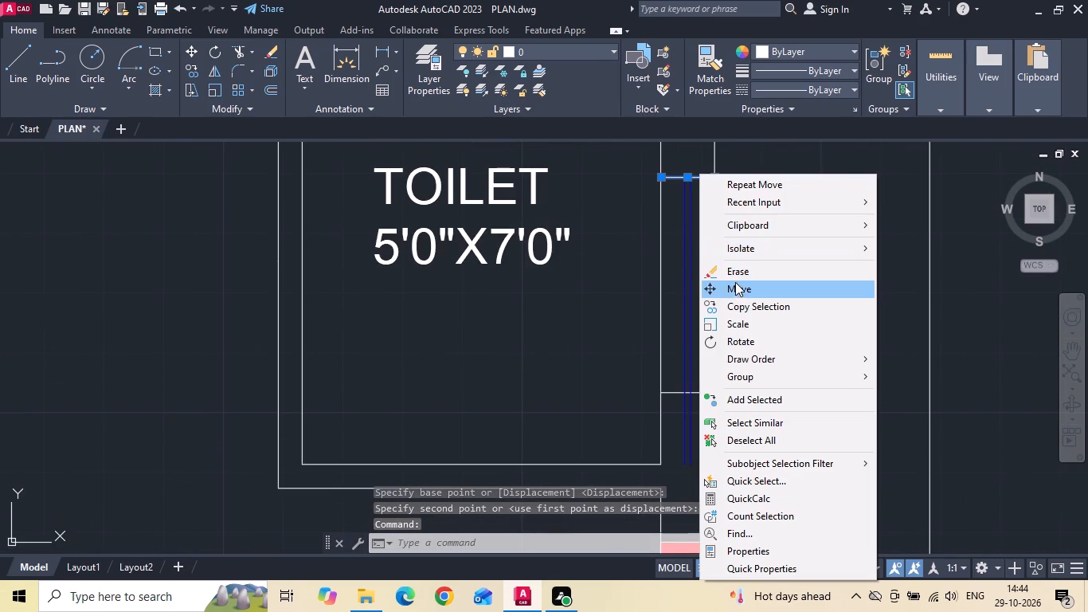
click(735, 284)
drag(767, 271, 768, 302)
text(12)
key(space)
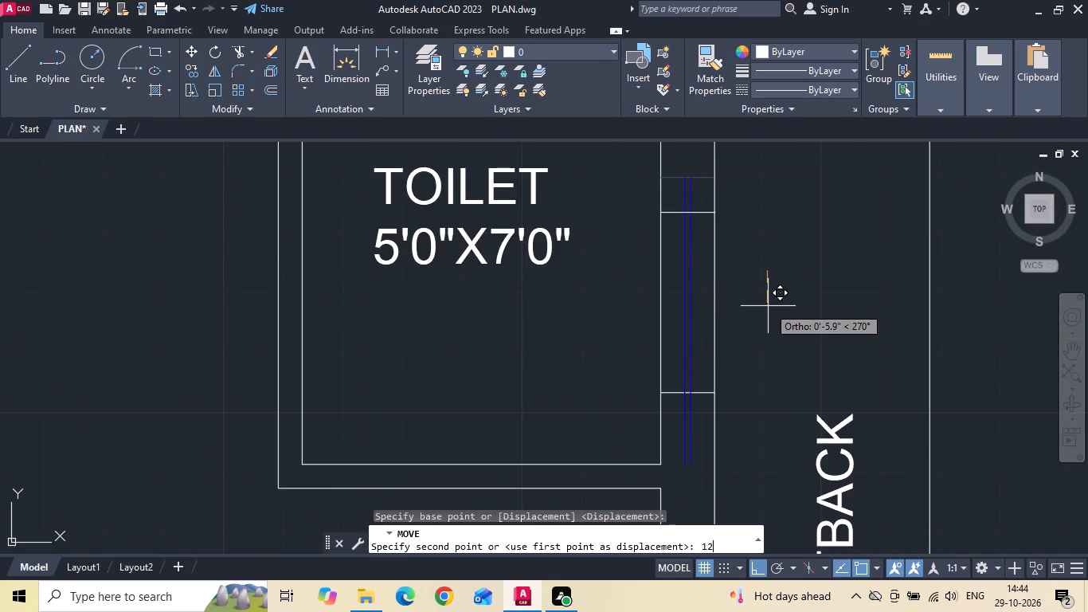
Trim the blue window lines that extend past both end lines of the 5'0"X7'0" toilet's opening.
text(TR)
key(space)
key(space)
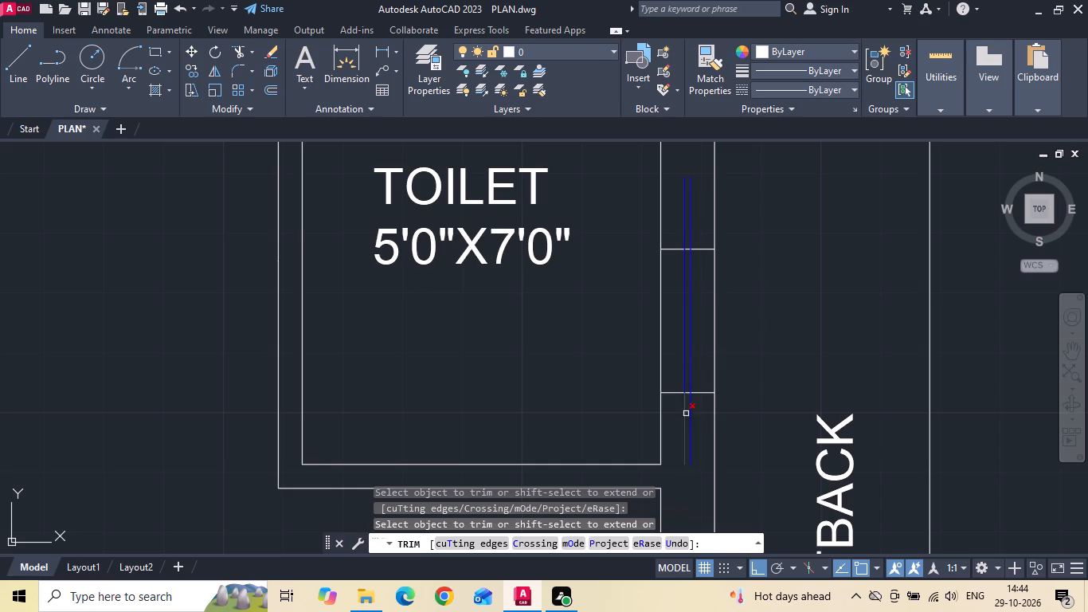
click(686, 414)
click(694, 408)
drag(680, 461, 680, 444)
drag(675, 203, 682, 214)
click(691, 226)
scroll(750, 215, down, 3)
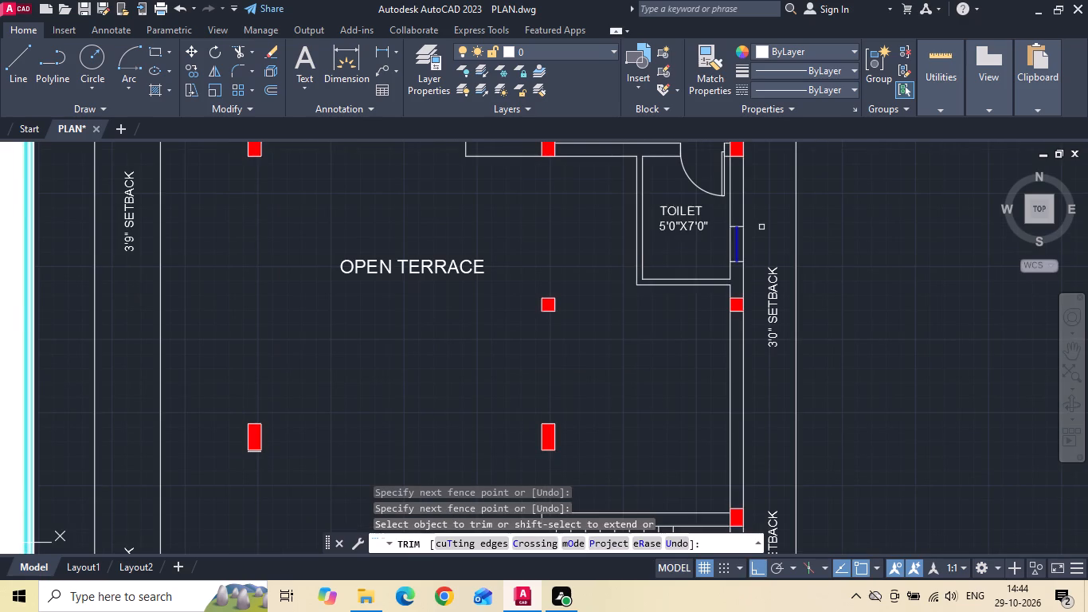
scroll(761, 229, down, 2)
key(Escape)
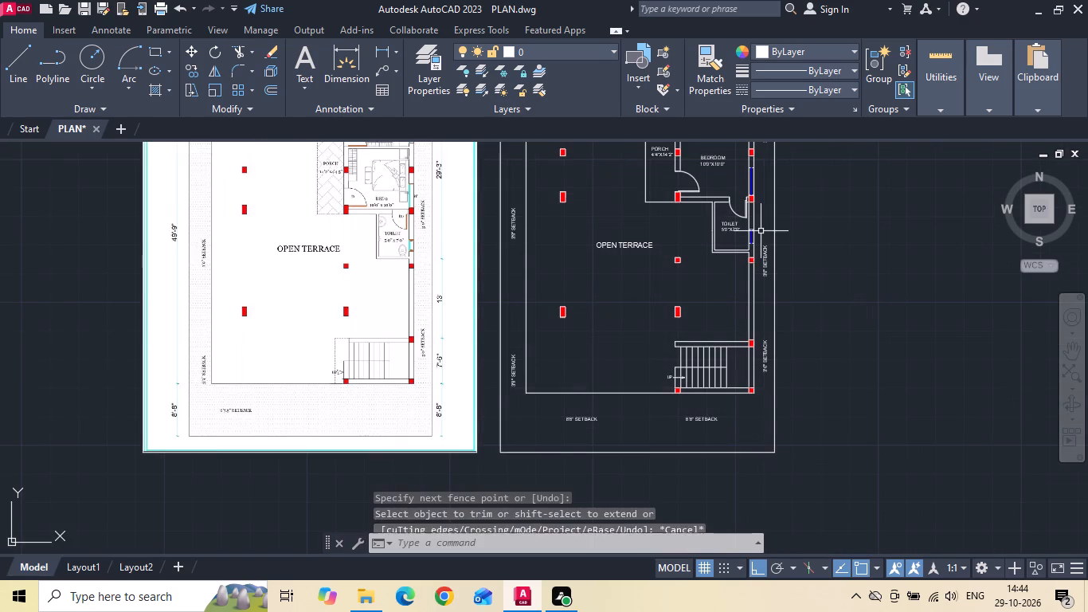
Save the drawing.
key(ctrl+s)
key(ctrl+s)
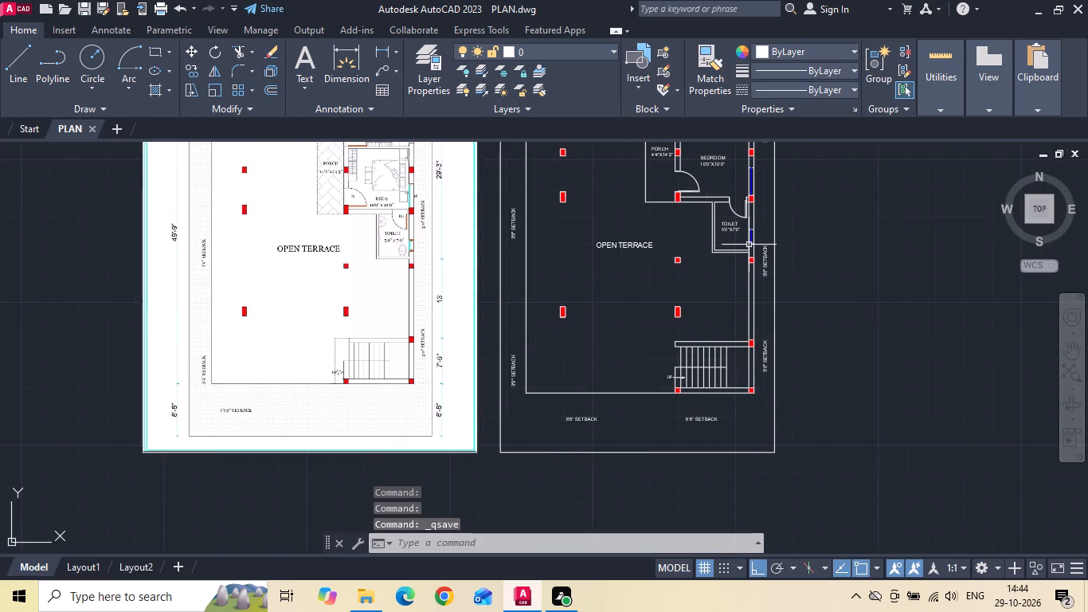
triple_click(747, 246)
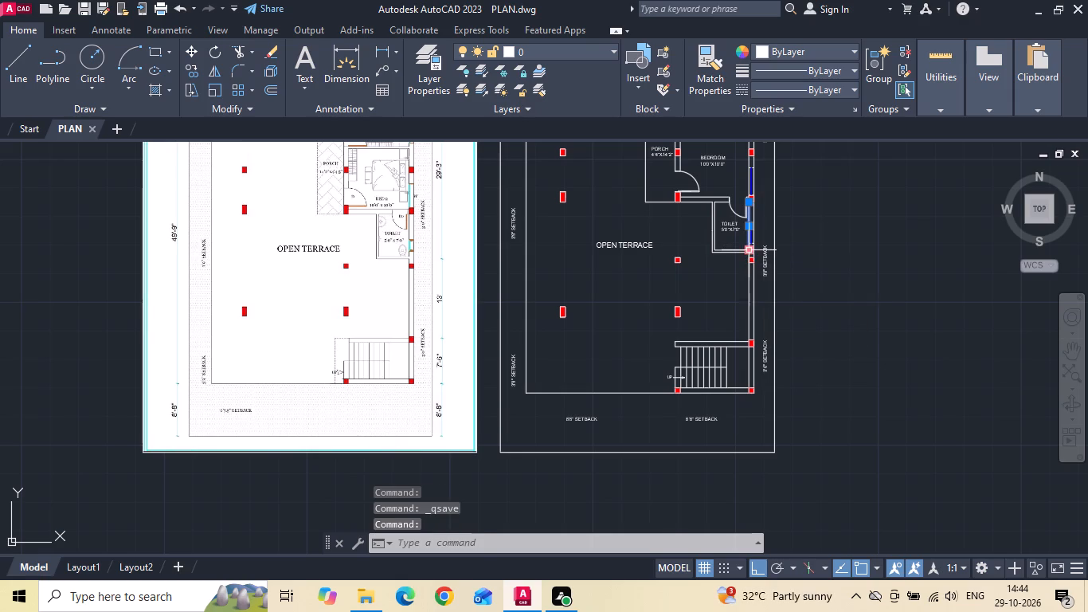
double_click(747, 246)
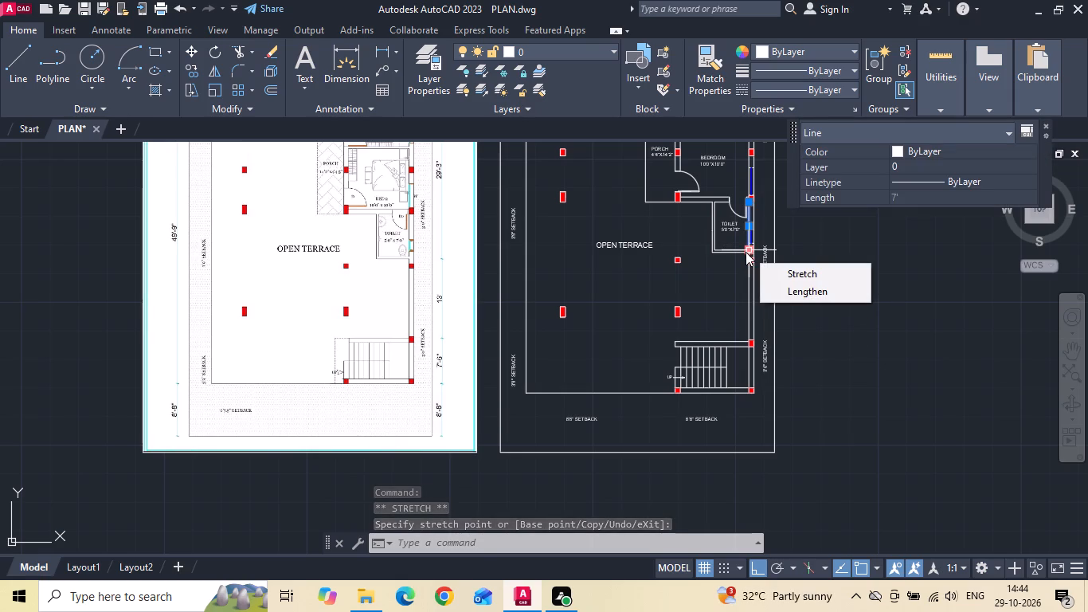
key(ctrl+s)
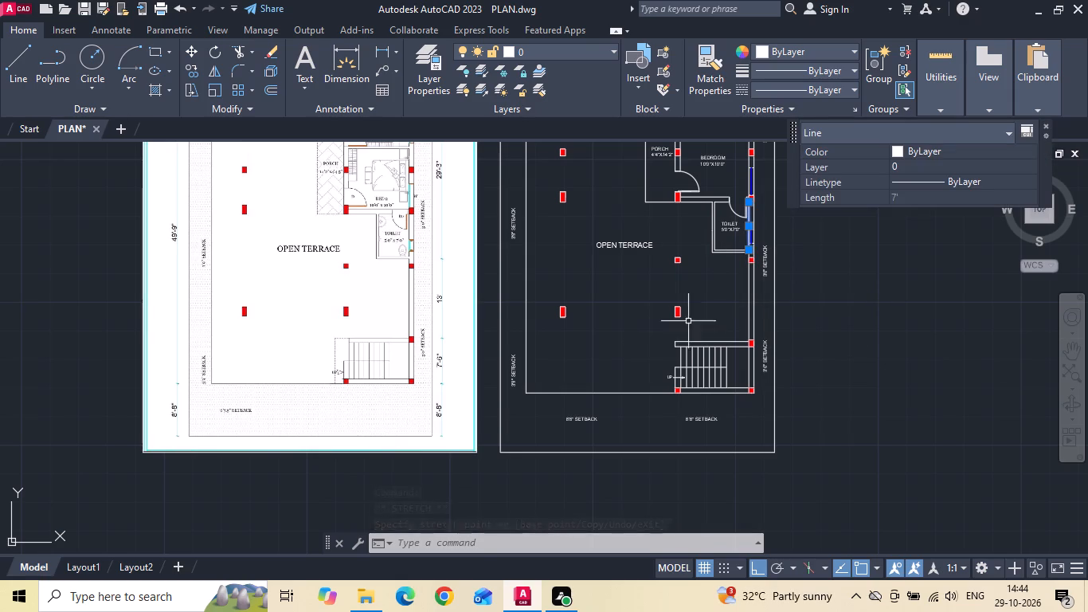
key(Escape)
Examine the open terrace reference's dimensions and setbacks alongside the drafted plan.
scroll(278, 428, up, 2)
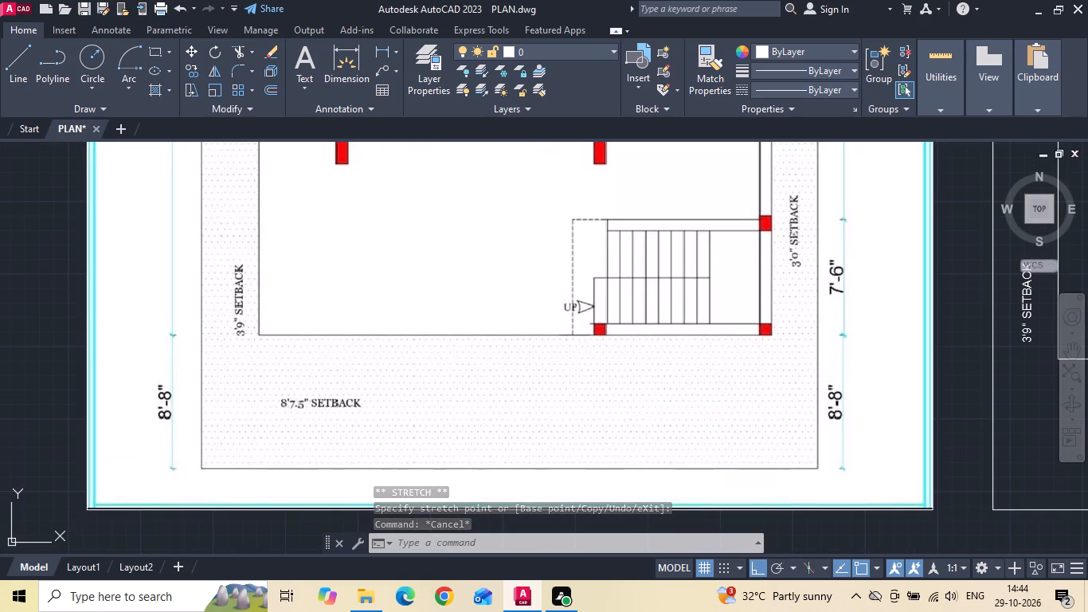
scroll(241, 411, down, 3)
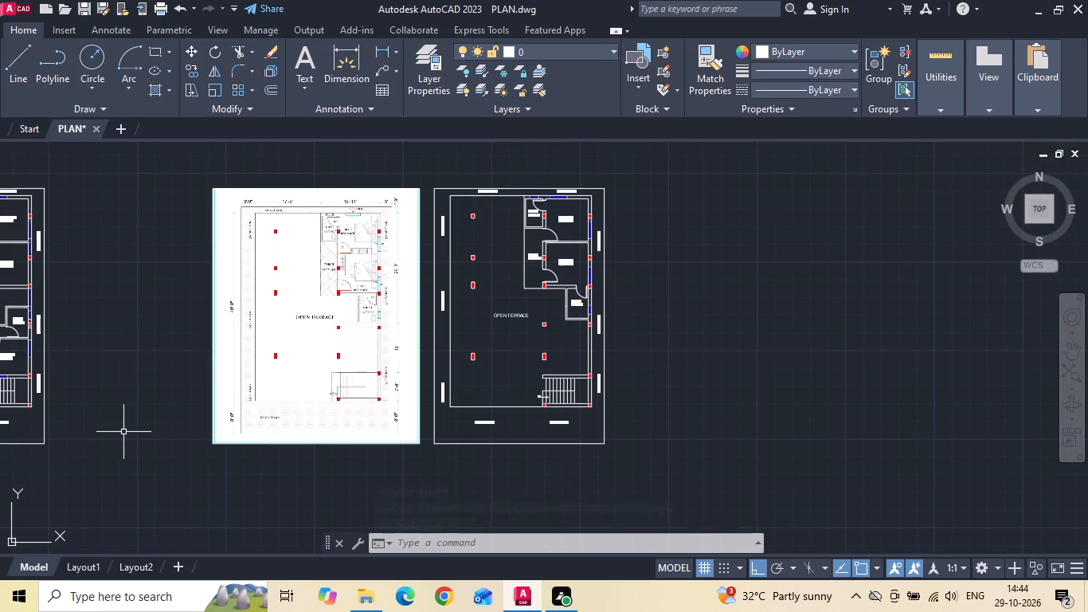
middle_drag(120, 430, 266, 421)
scroll(339, 379, up, 2)
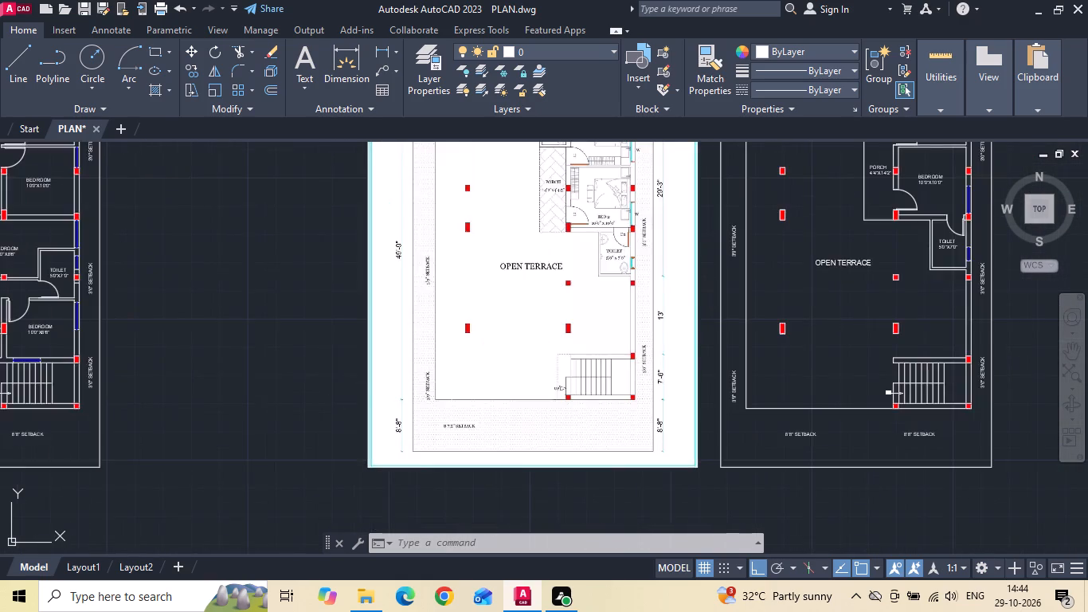
scroll(457, 383, up, 1)
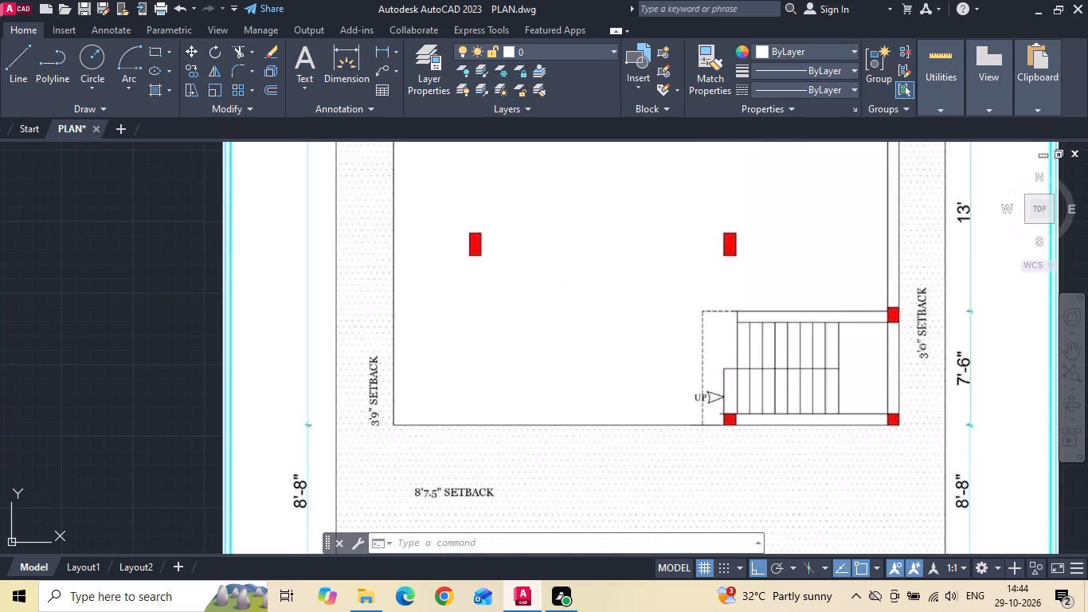
scroll(460, 400, down, 1)
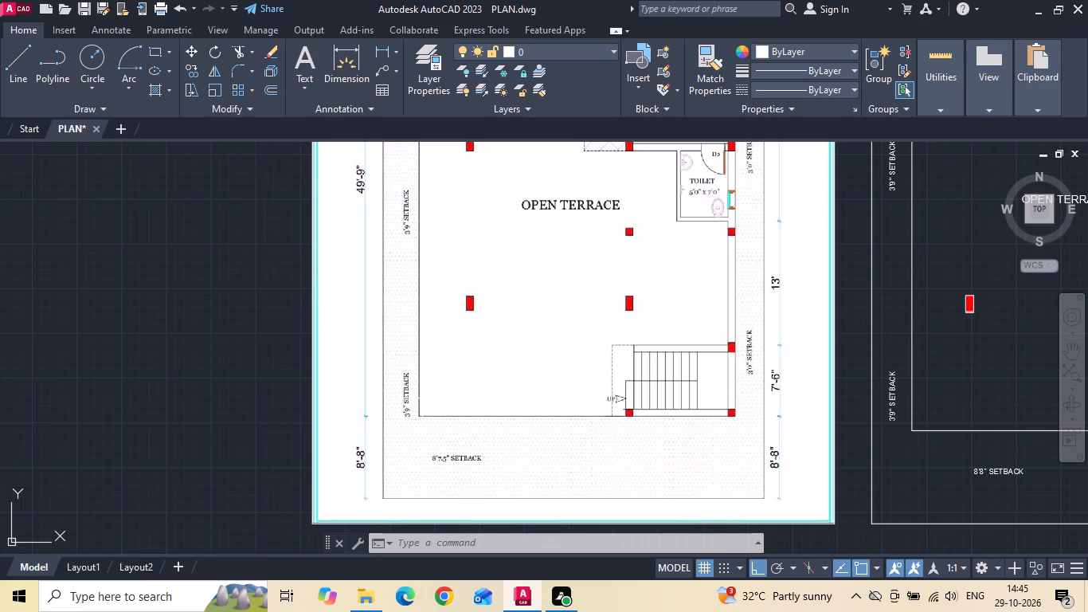
scroll(330, 479, down, 2)
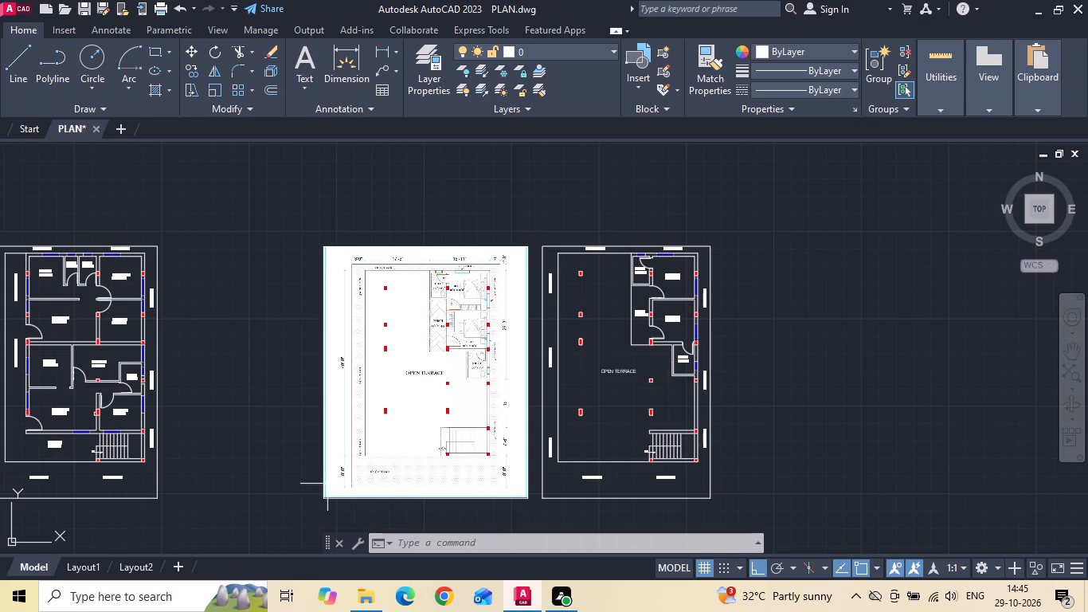
scroll(331, 455, up, 1)
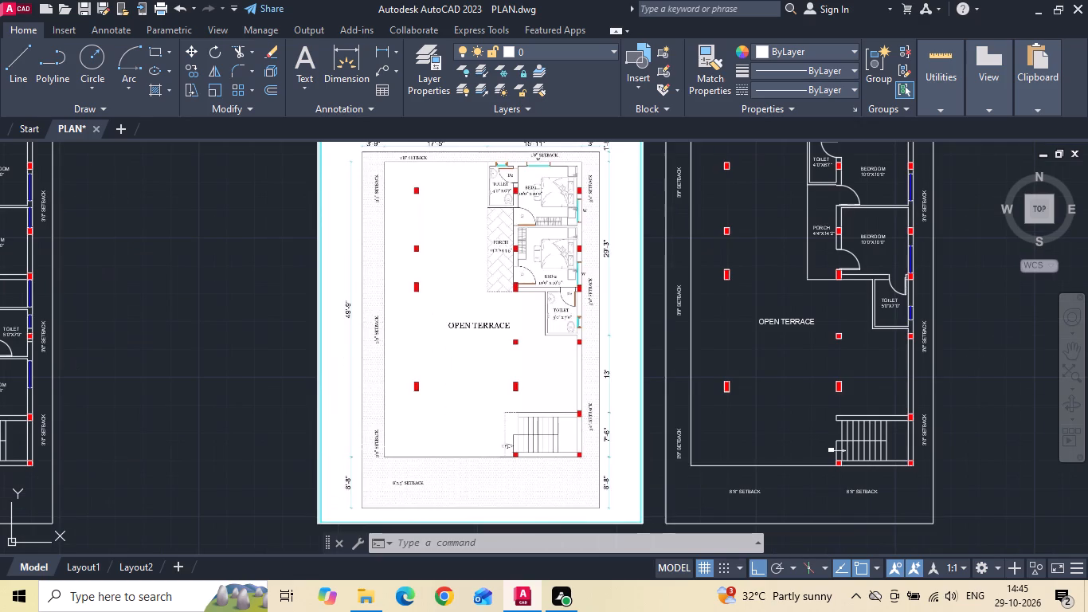
Modify the ISO-25 dimension style with red text and cyan dimension and extension lines.
text(D)
key(space)
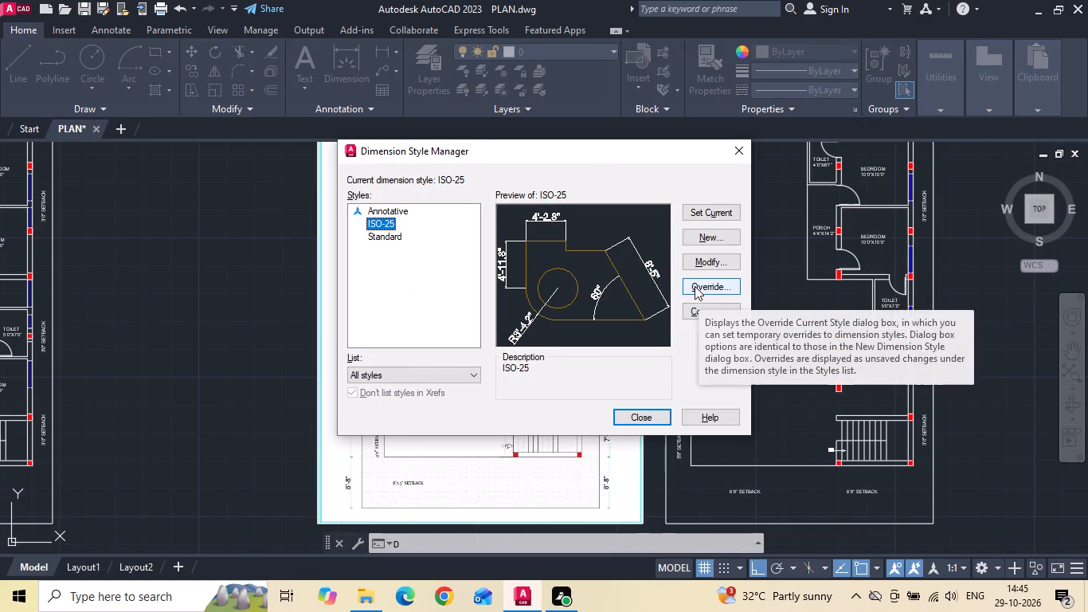
click(699, 261)
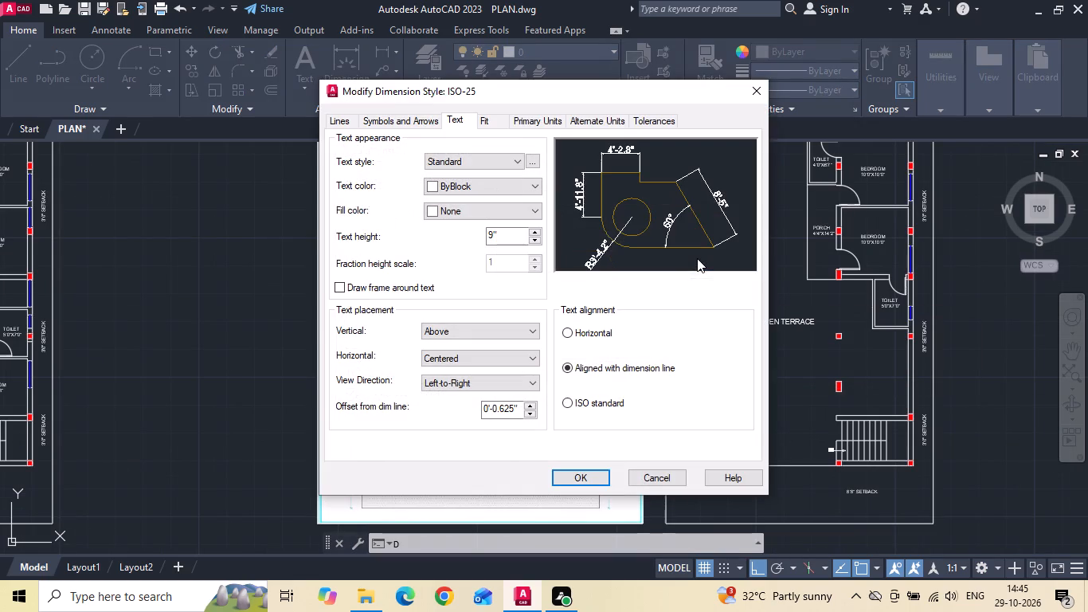
click(434, 187)
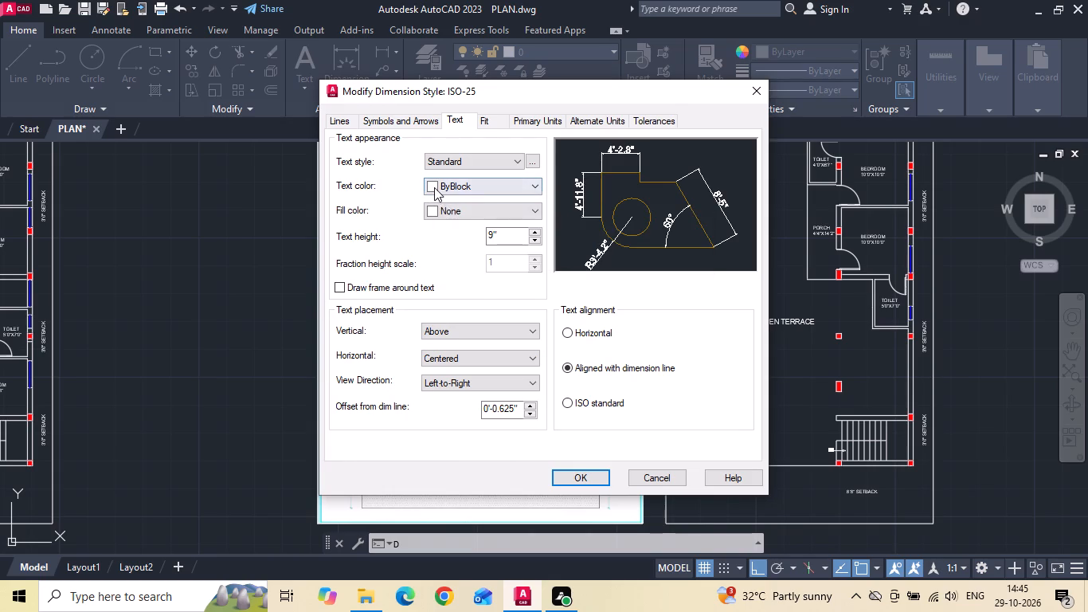
click(432, 229)
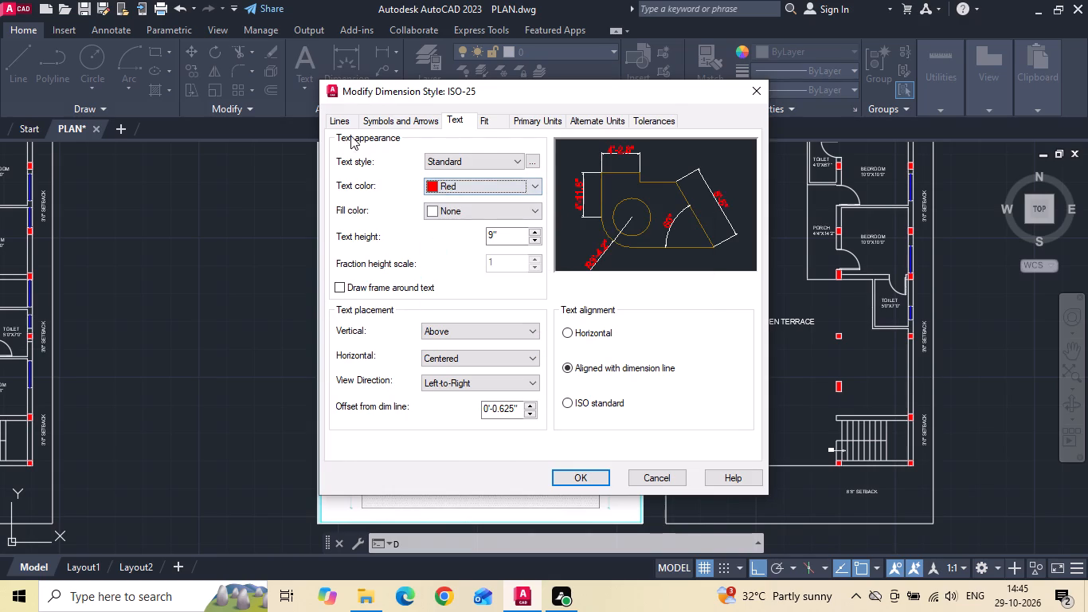
click(342, 124)
click(419, 155)
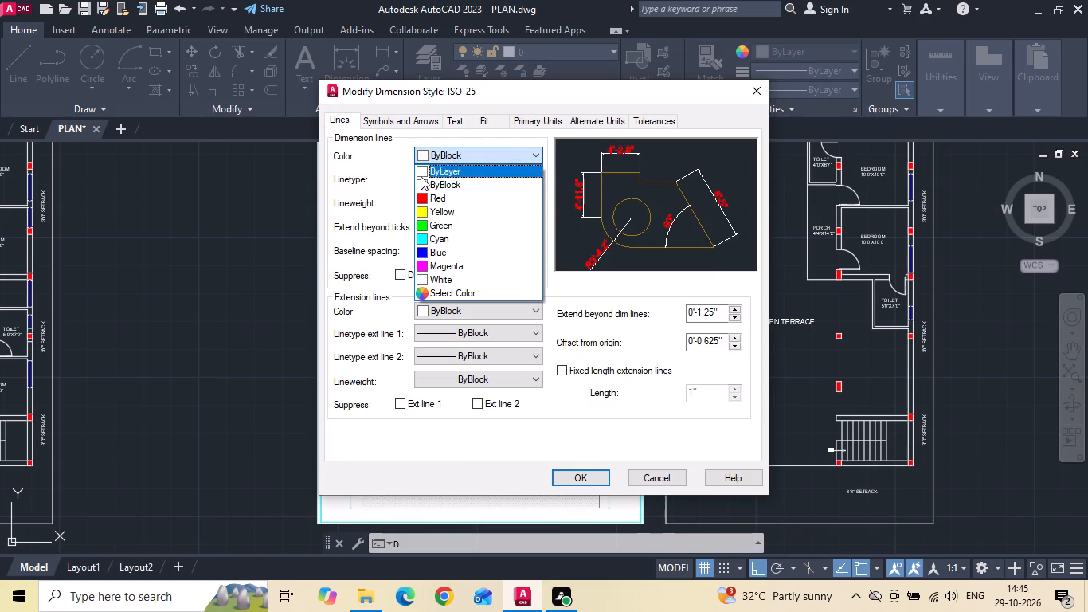
click(420, 235)
click(420, 309)
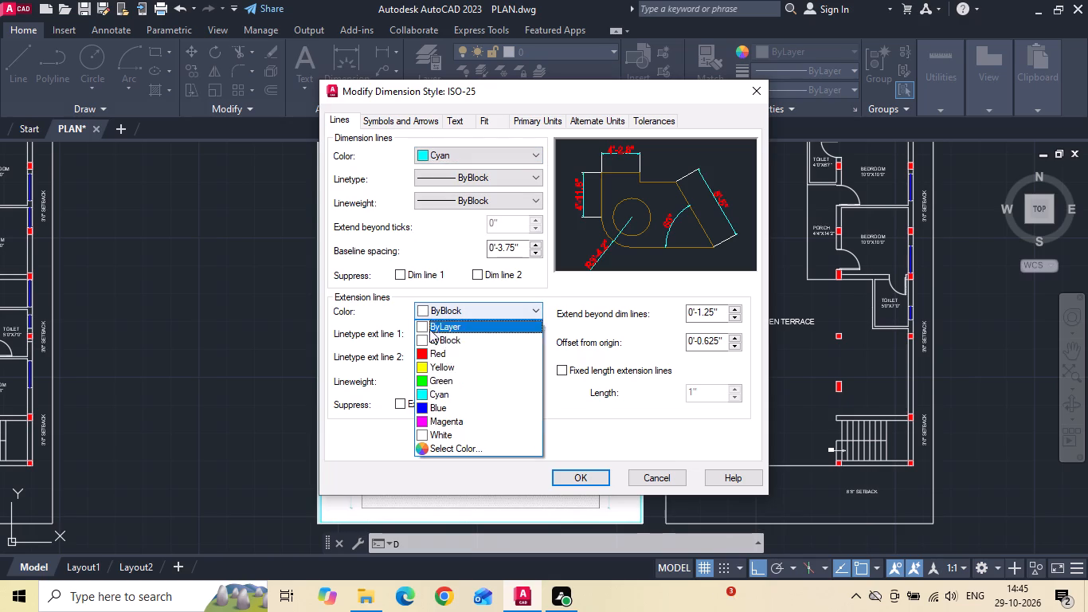
click(421, 395)
click(577, 477)
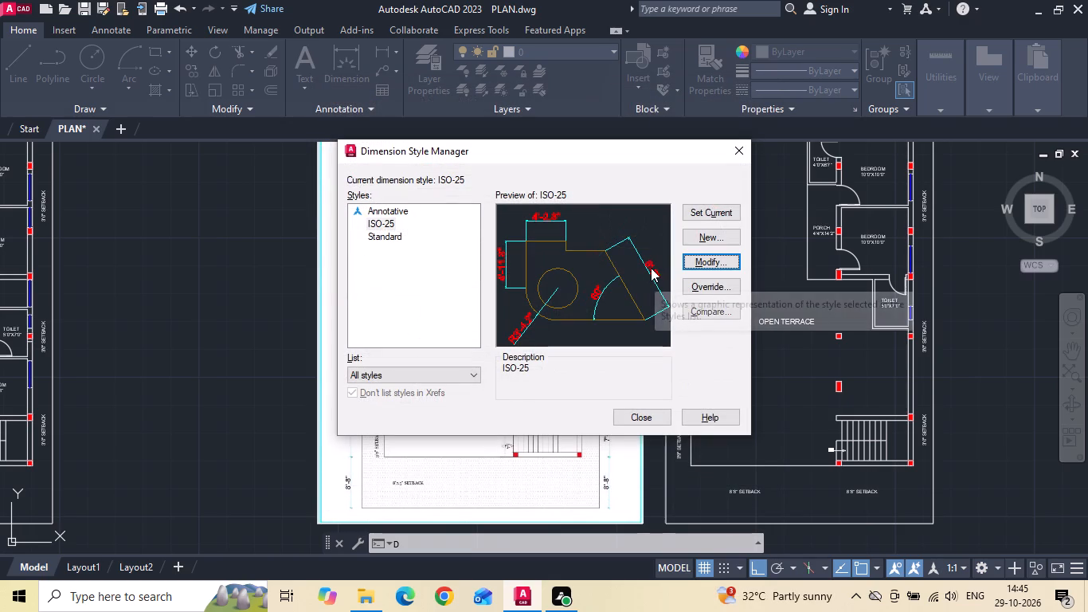
Change the ISO-25 dimension style's text colour to ByLayer and set the style current.
click(685, 260)
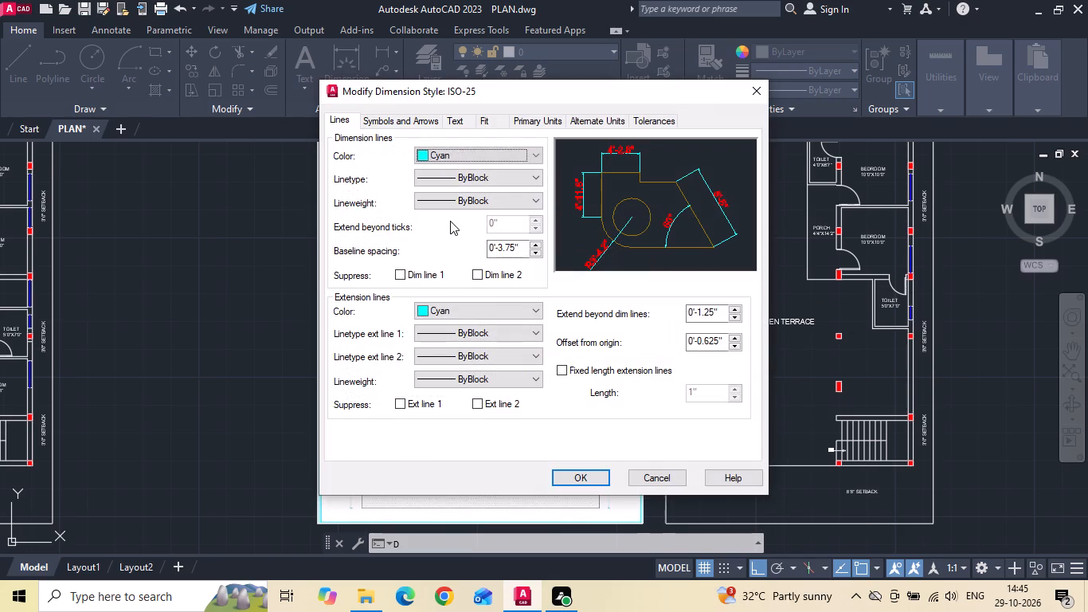
click(460, 124)
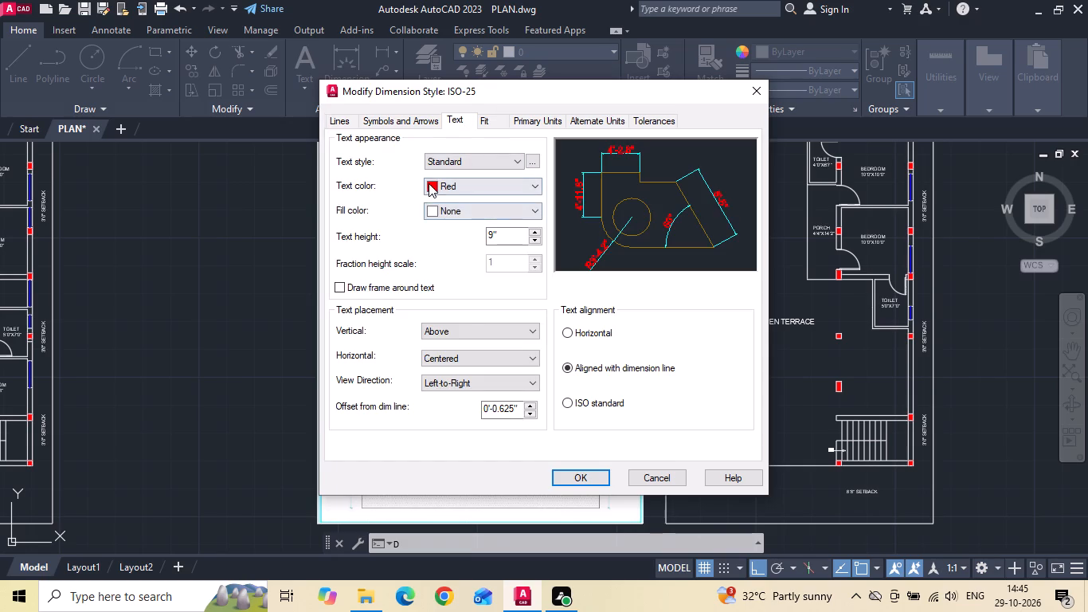
click(429, 183)
click(433, 206)
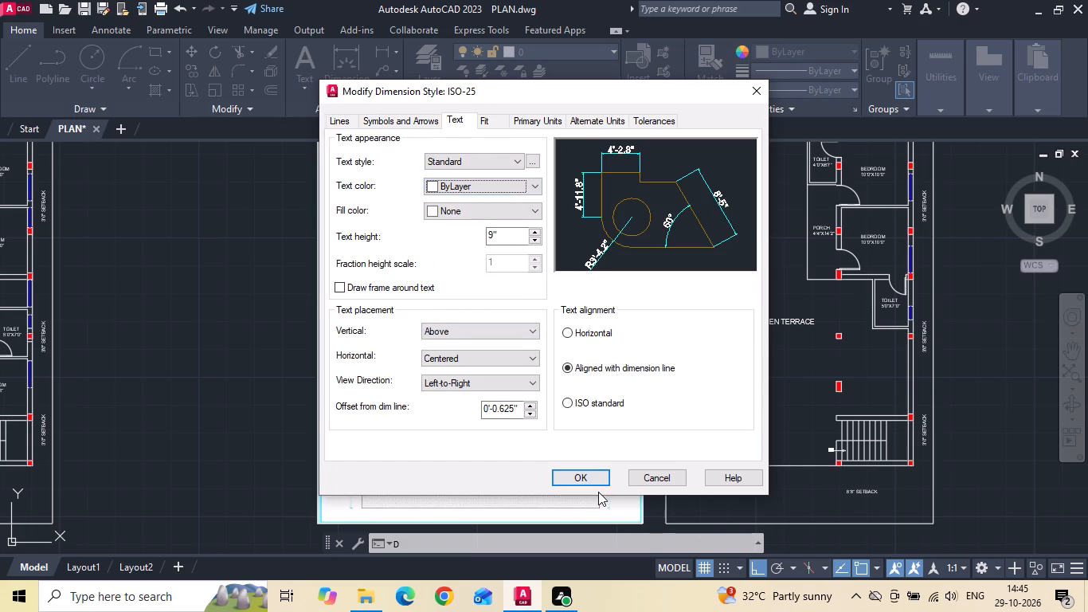
click(591, 479)
click(726, 210)
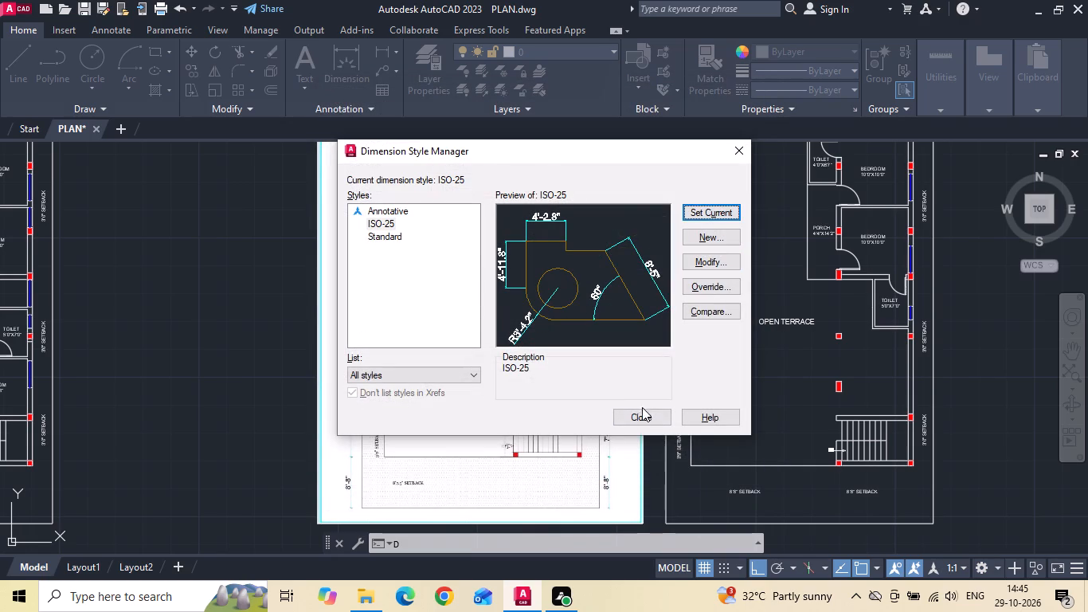
click(640, 420)
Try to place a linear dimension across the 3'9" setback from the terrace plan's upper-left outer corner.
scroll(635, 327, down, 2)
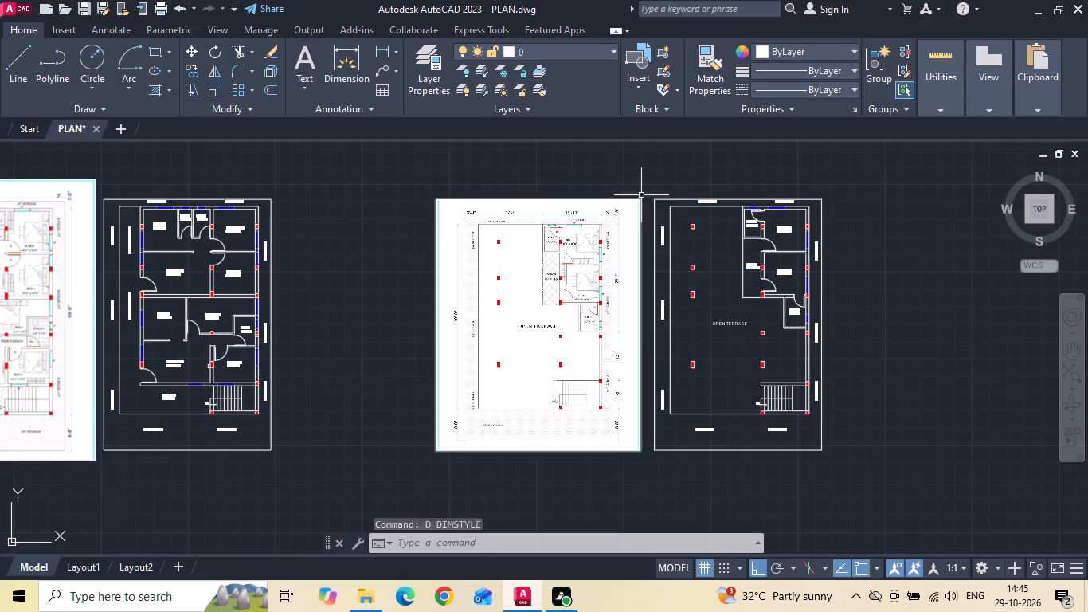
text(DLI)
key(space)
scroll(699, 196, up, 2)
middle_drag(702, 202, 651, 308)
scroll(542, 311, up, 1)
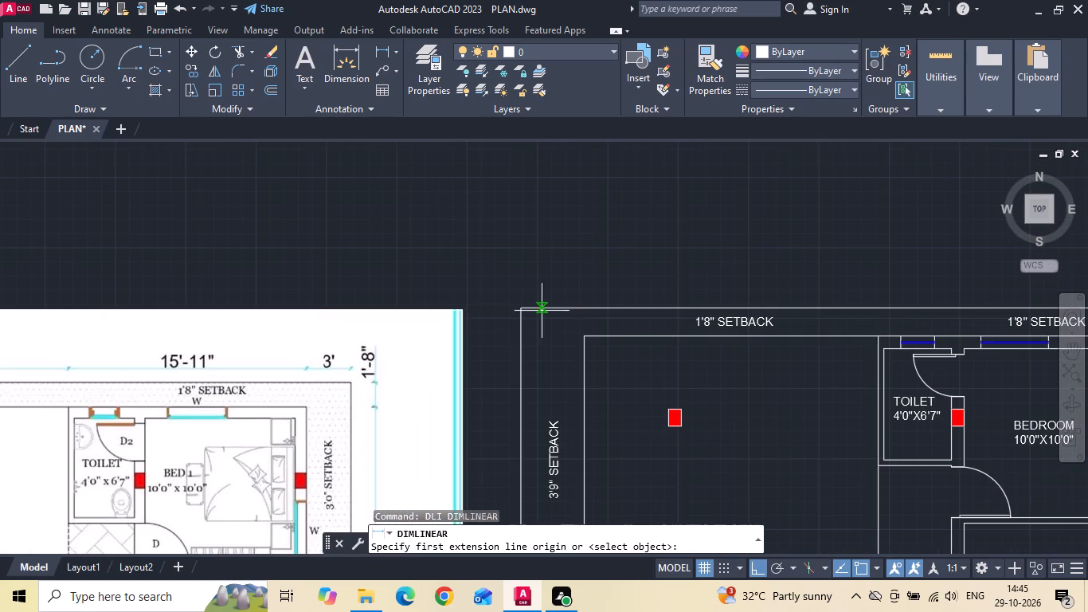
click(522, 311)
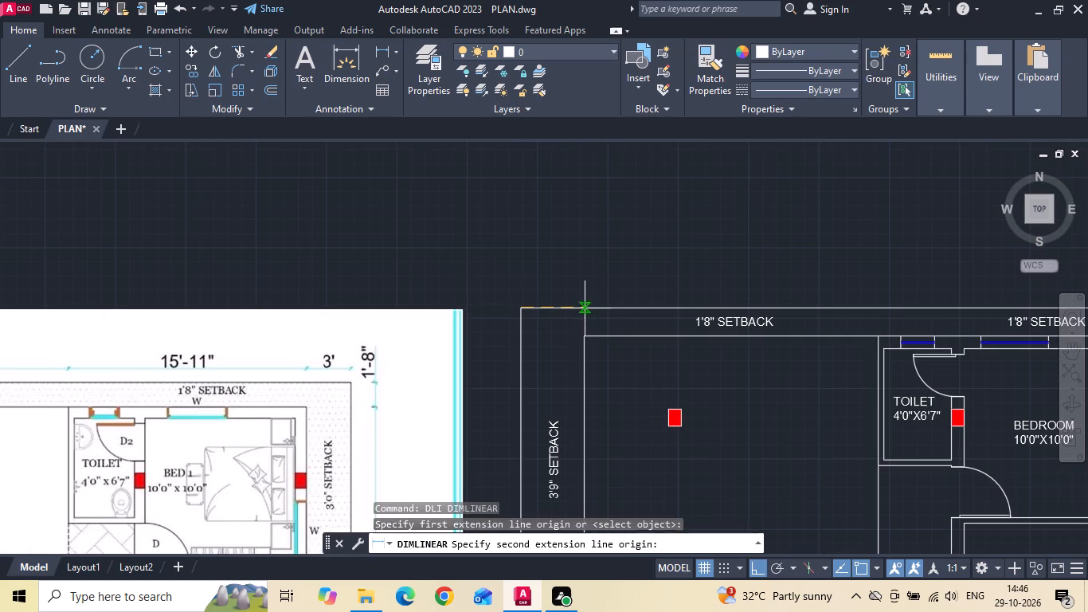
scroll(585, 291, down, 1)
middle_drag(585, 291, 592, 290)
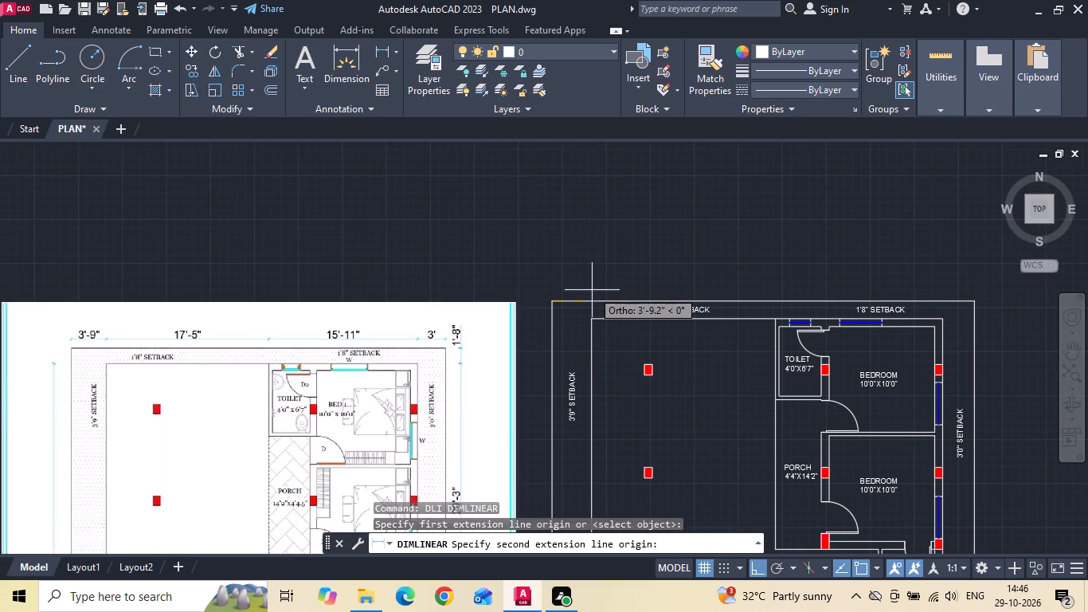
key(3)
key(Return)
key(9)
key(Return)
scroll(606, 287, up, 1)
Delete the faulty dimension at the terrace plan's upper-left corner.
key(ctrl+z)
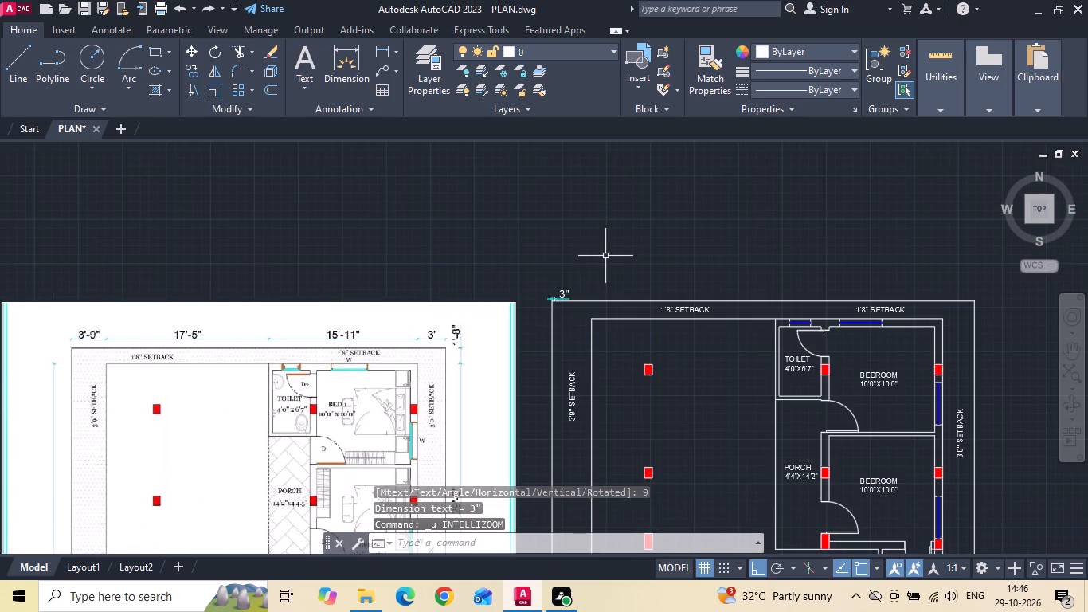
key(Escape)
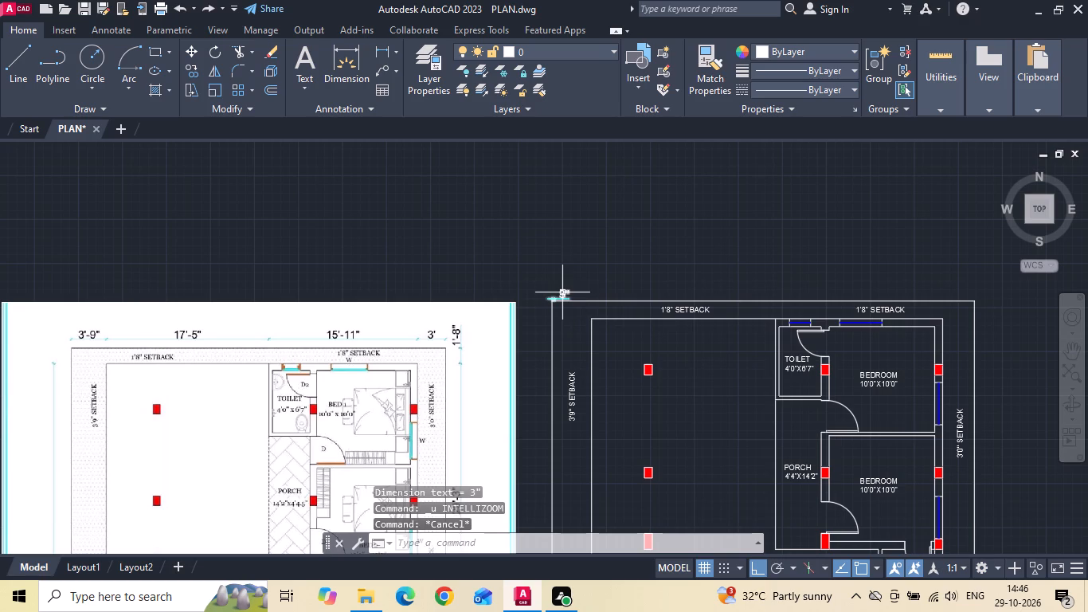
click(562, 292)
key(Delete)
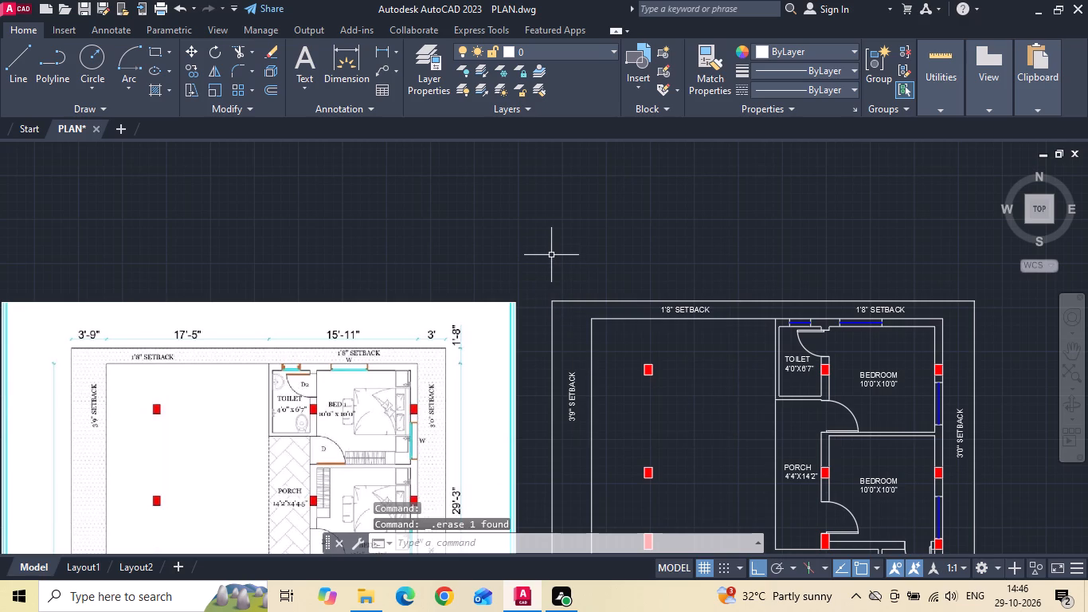
Add a 3'-9" linear dimension above the plan's top edge, starting from the outer upper-left corner.
text(DLI)
key(space)
scroll(551, 255, up, 1)
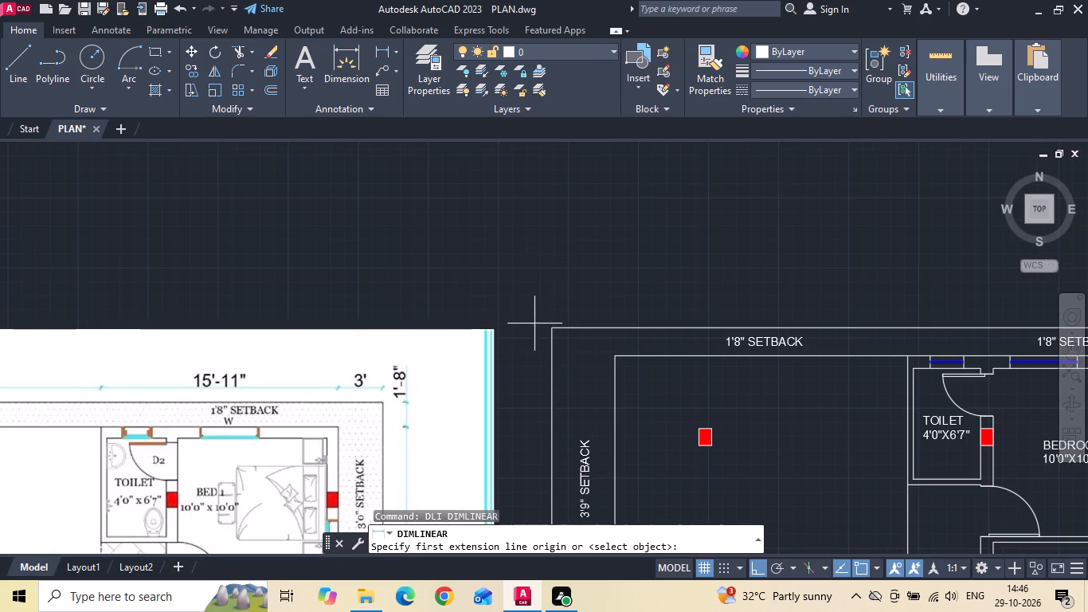
click(547, 328)
text(3'9)
key(Return)
scroll(648, 282, up, 2)
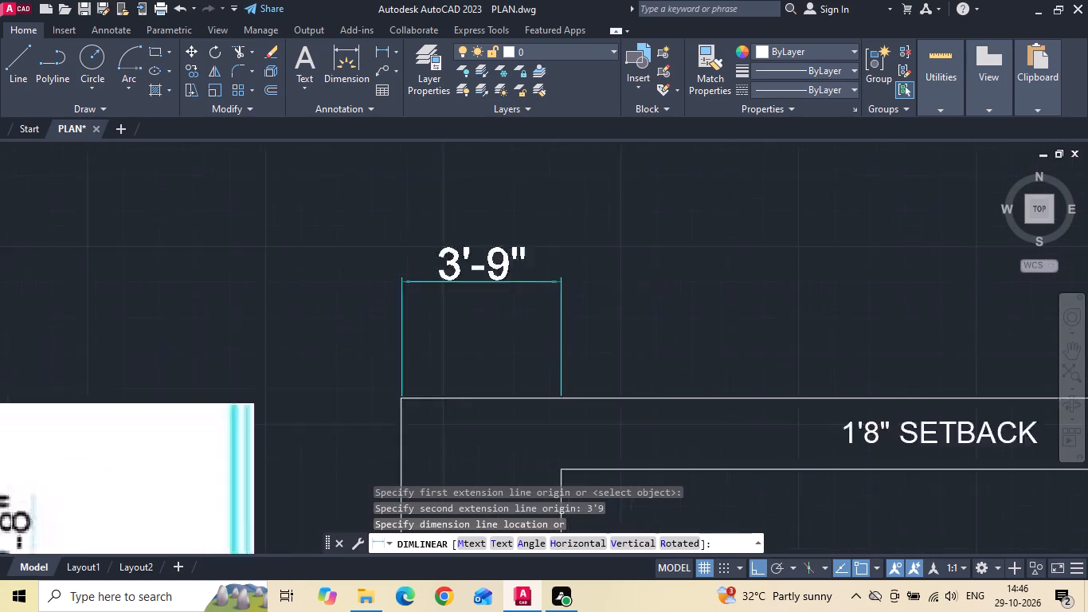
scroll(647, 283, up, 1)
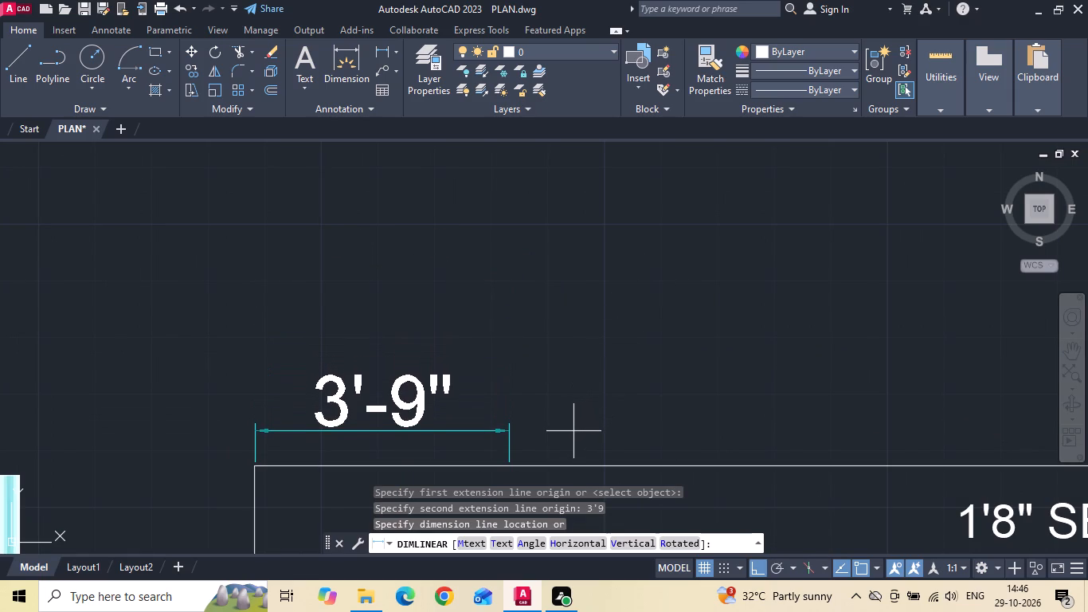
click(573, 431)
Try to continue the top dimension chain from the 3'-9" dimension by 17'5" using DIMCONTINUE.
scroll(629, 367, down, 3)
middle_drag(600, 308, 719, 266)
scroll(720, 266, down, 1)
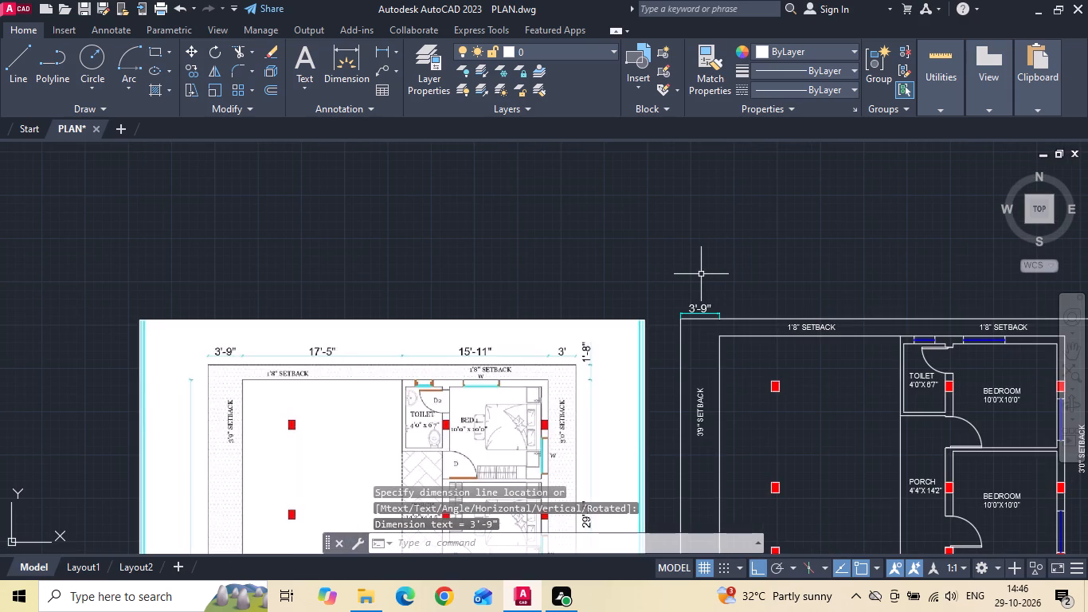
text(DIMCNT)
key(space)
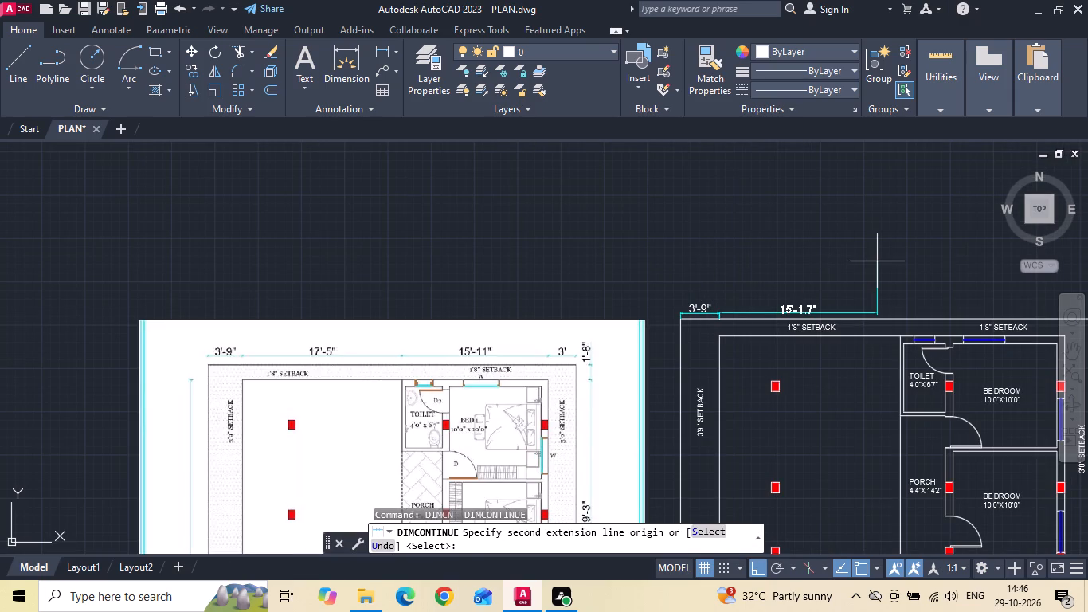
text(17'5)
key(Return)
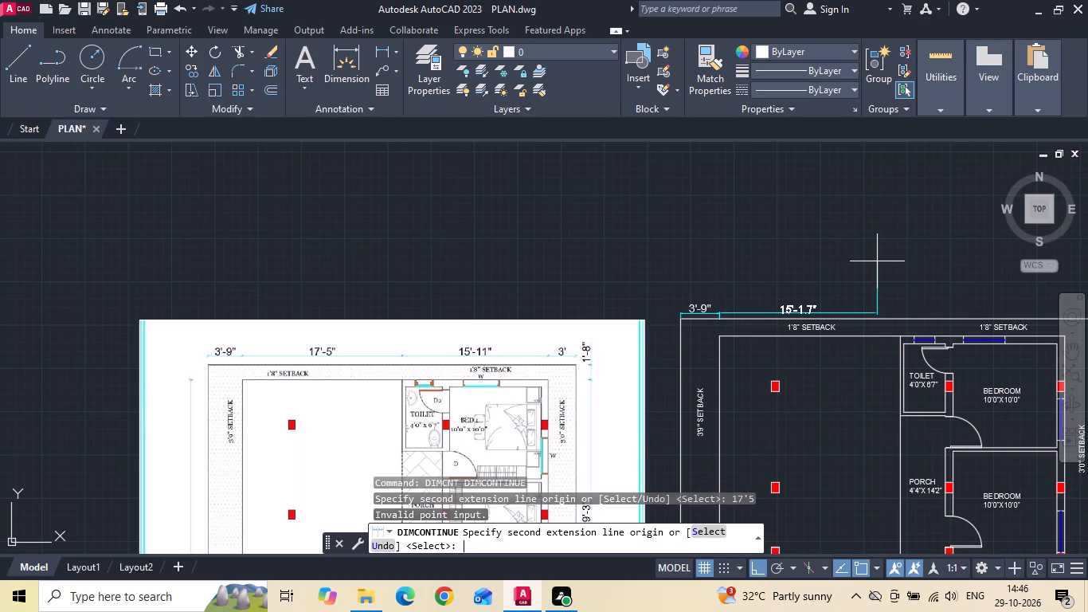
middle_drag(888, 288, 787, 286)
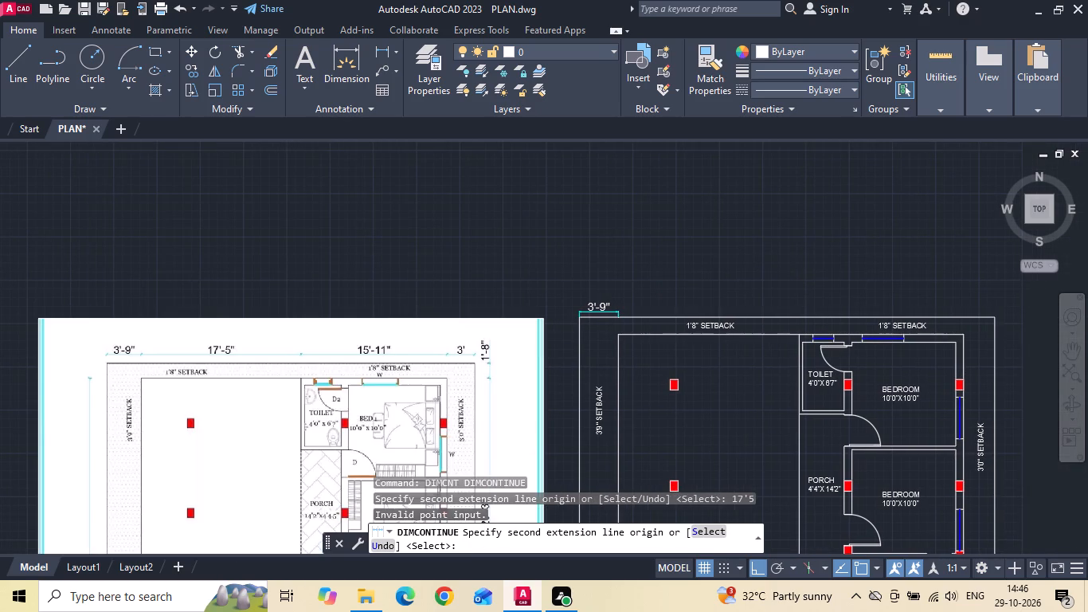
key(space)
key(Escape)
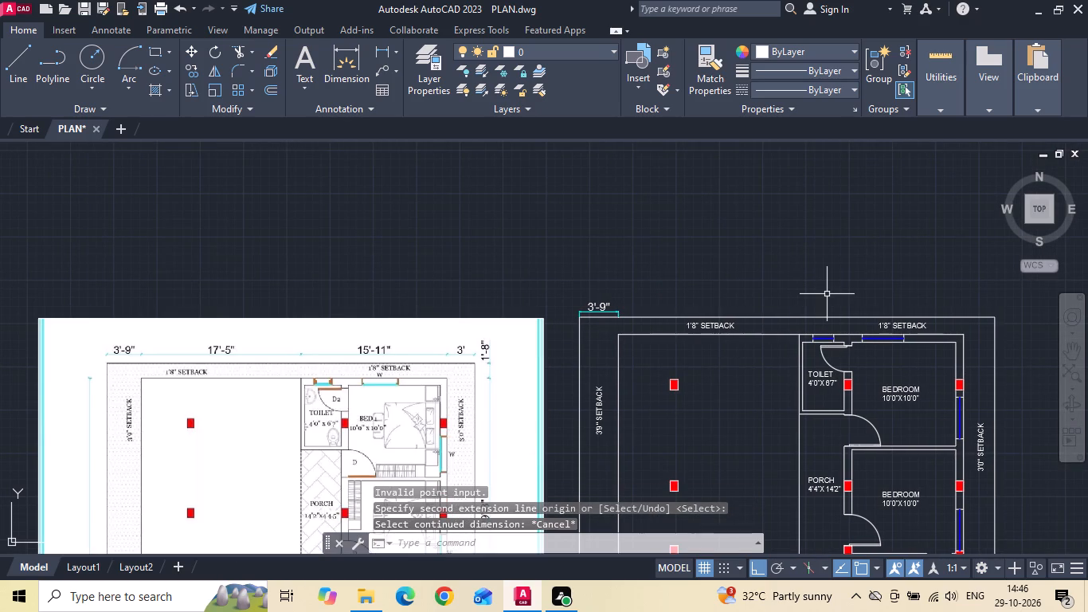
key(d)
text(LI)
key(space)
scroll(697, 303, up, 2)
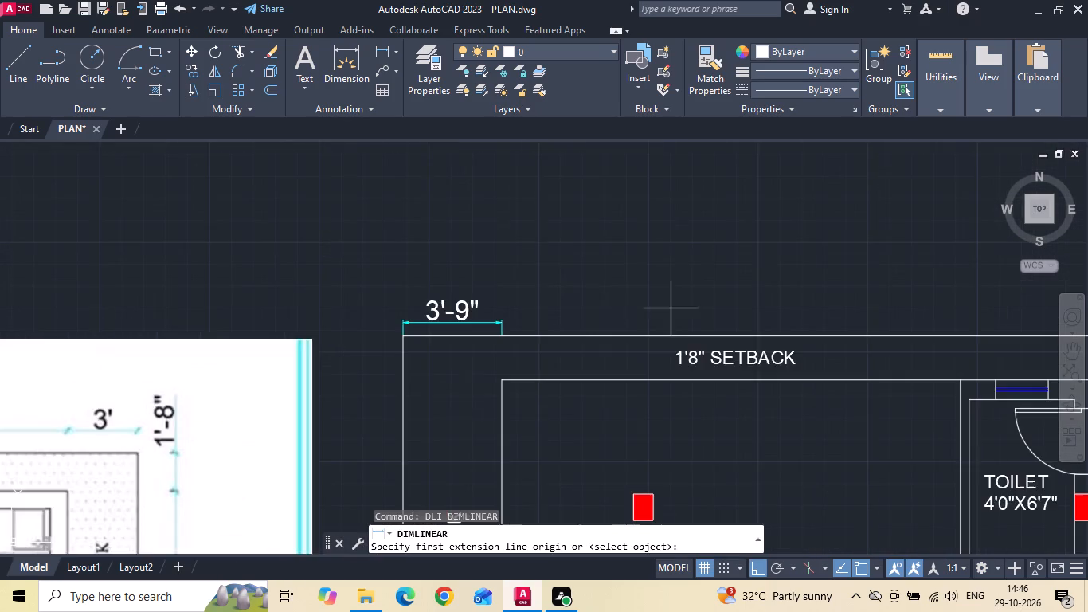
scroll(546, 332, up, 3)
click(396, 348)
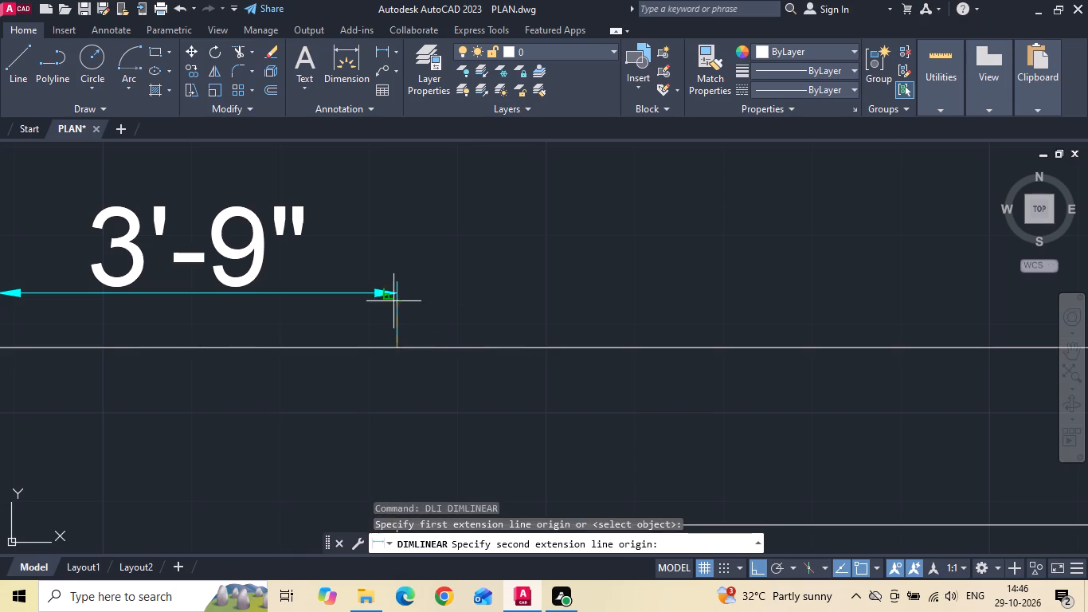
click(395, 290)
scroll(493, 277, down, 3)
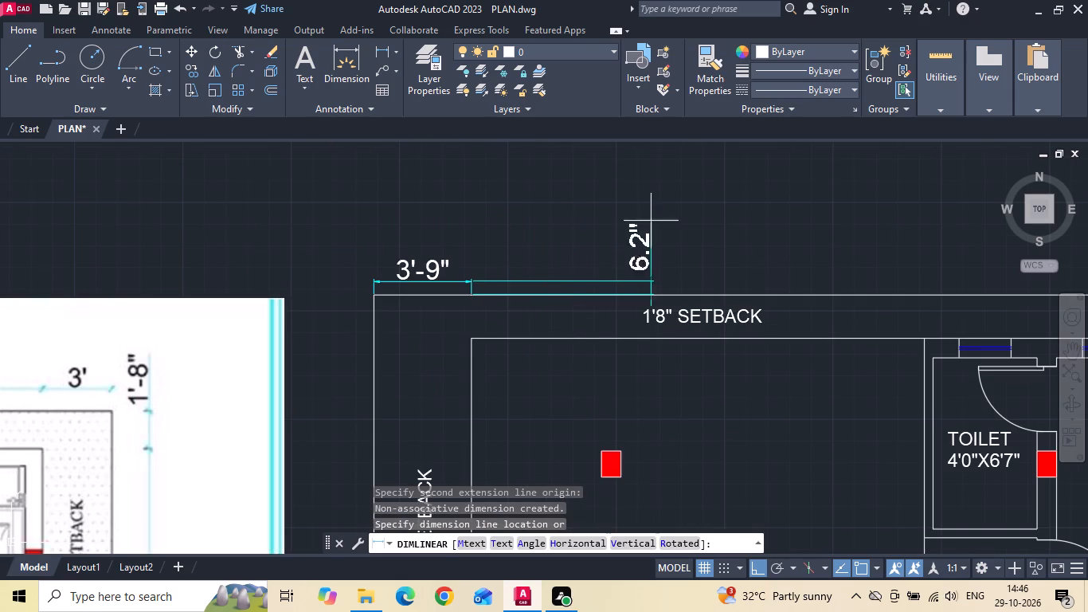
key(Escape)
Add a 17'-5" linear dimension from the end of the 3'-9" dimension, aligned on the same dimension line.
text(DL)
key(i)
key(space)
scroll(487, 307, up, 1)
click(460, 292)
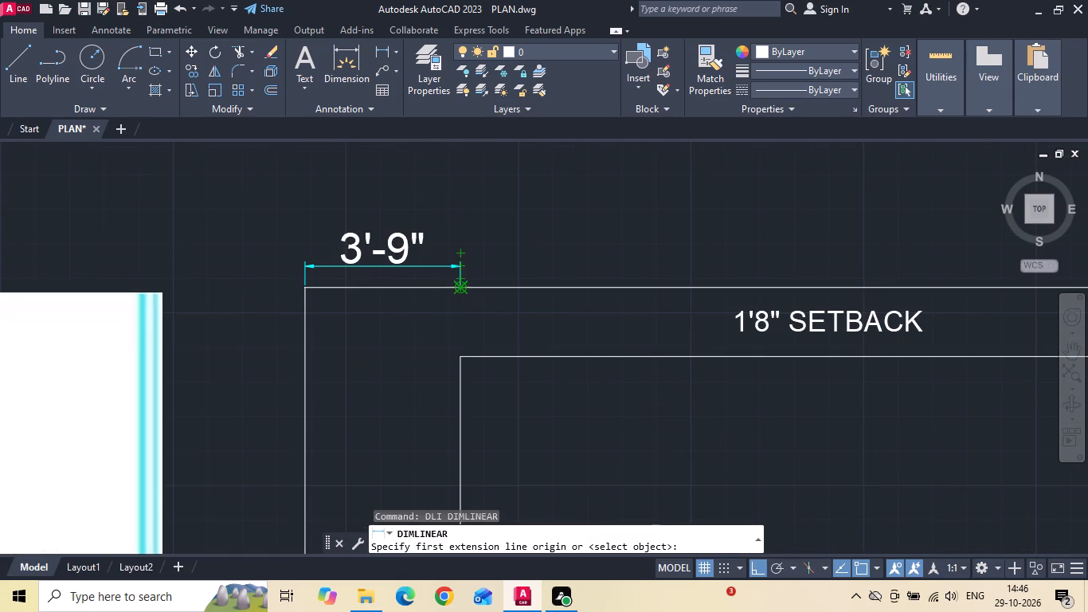
scroll(699, 245, down, 3)
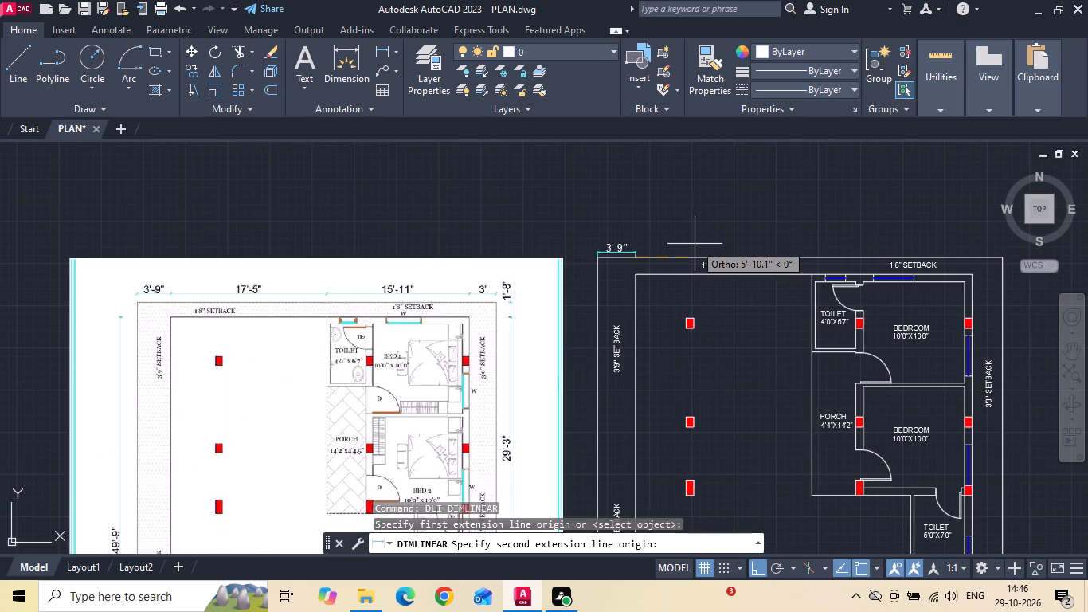
text(17'5)
key(Return)
scroll(629, 262, up, 4)
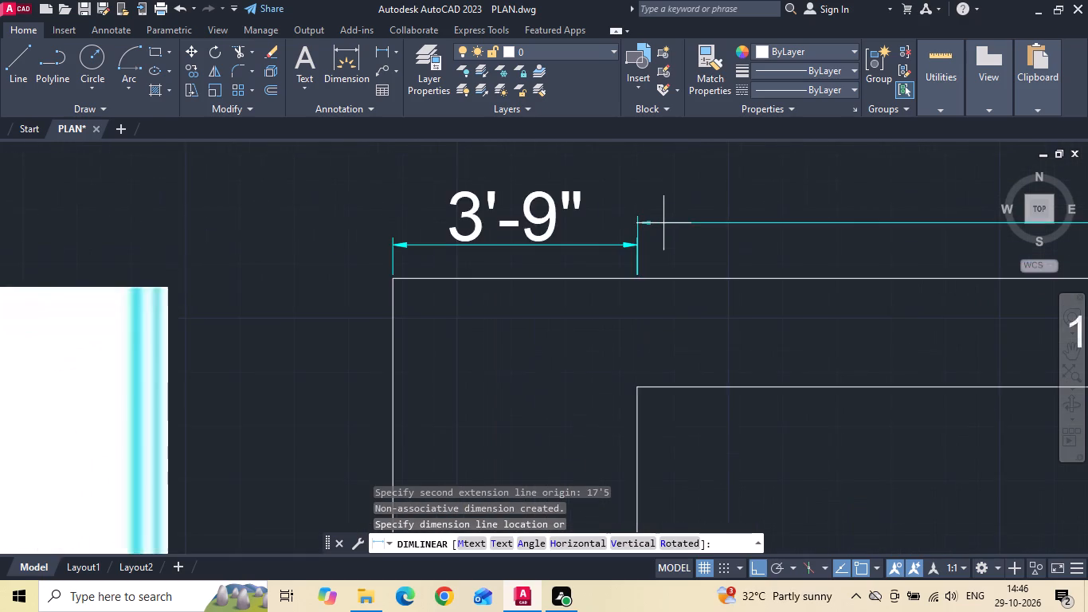
scroll(661, 229, up, 2)
click(599, 268)
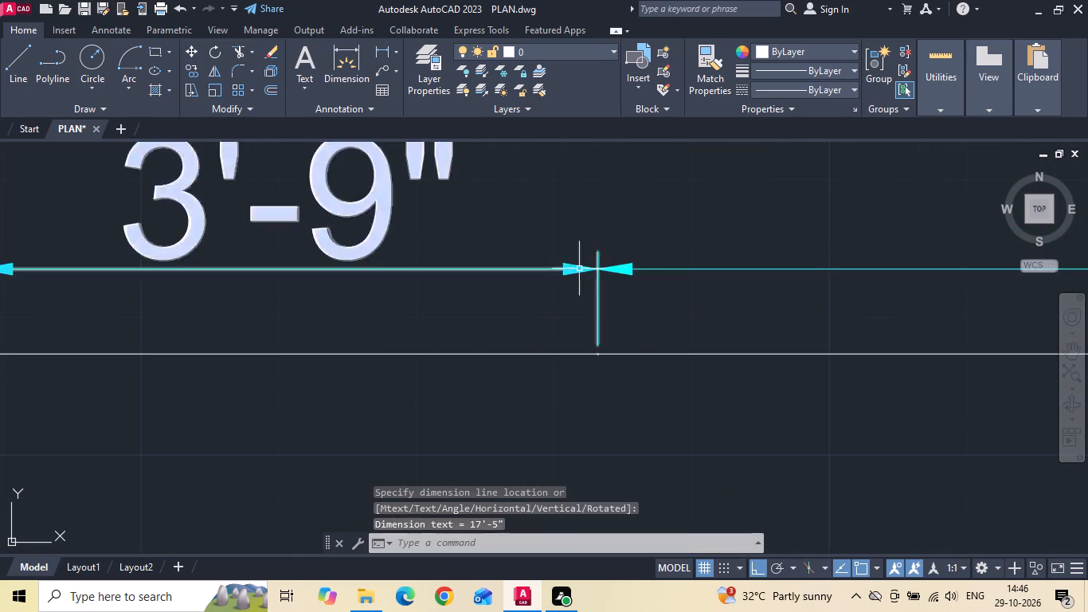
Add a 15'-11" linear dimension from the end of the 17'-5" dimension, aligned with the top chain.
scroll(487, 281, down, 3)
middle_drag(674, 257, 472, 257)
scroll(472, 257, down, 1)
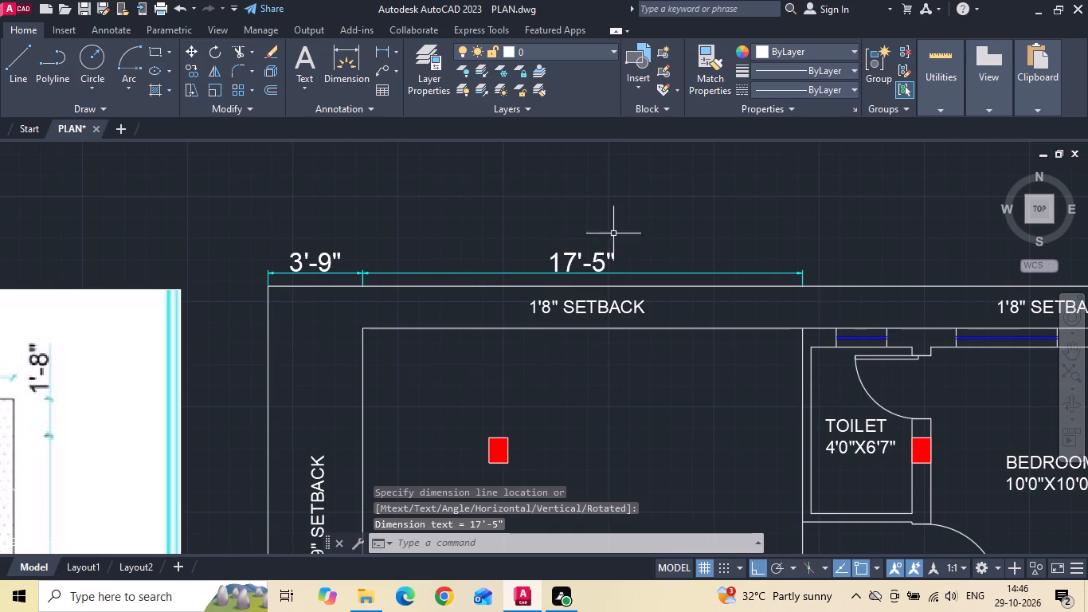
text(DLI)
key(space)
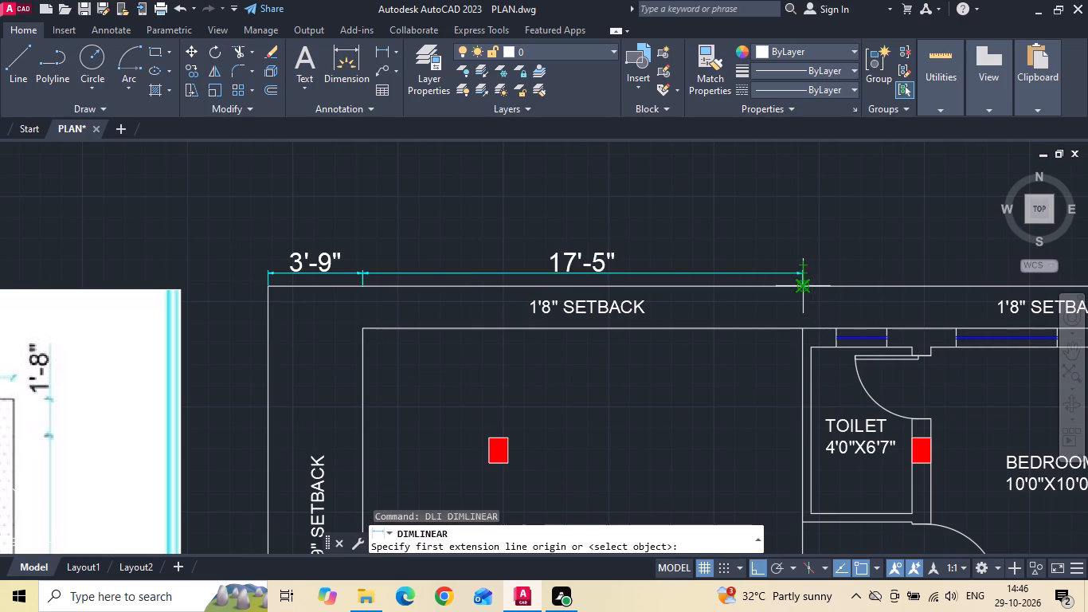
click(806, 285)
scroll(898, 269, down, 2)
text(15'11)
key(Return)
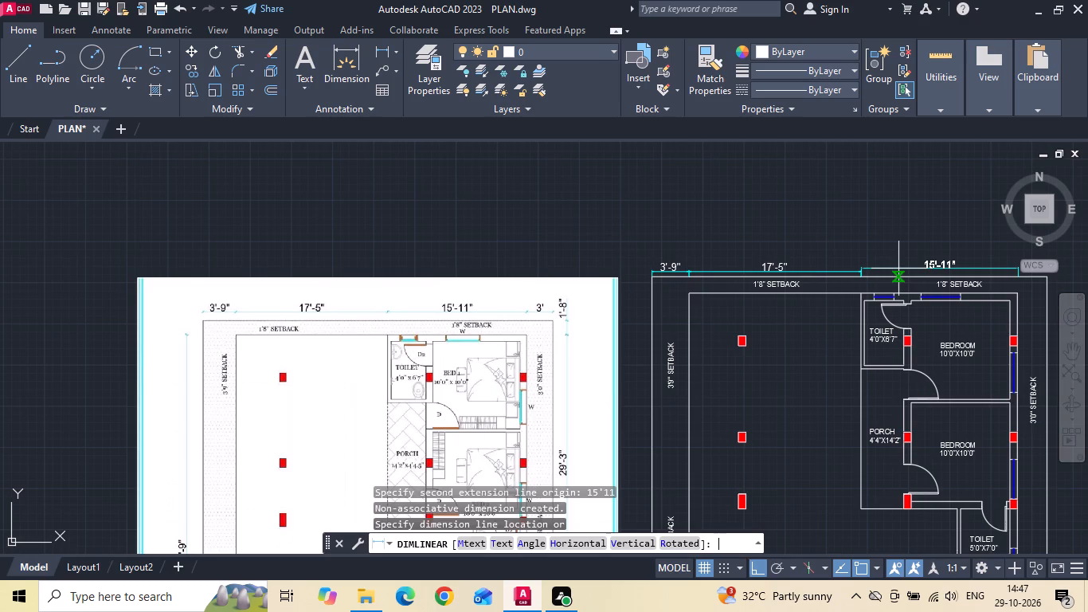
scroll(893, 253, up, 4)
scroll(722, 333, up, 2)
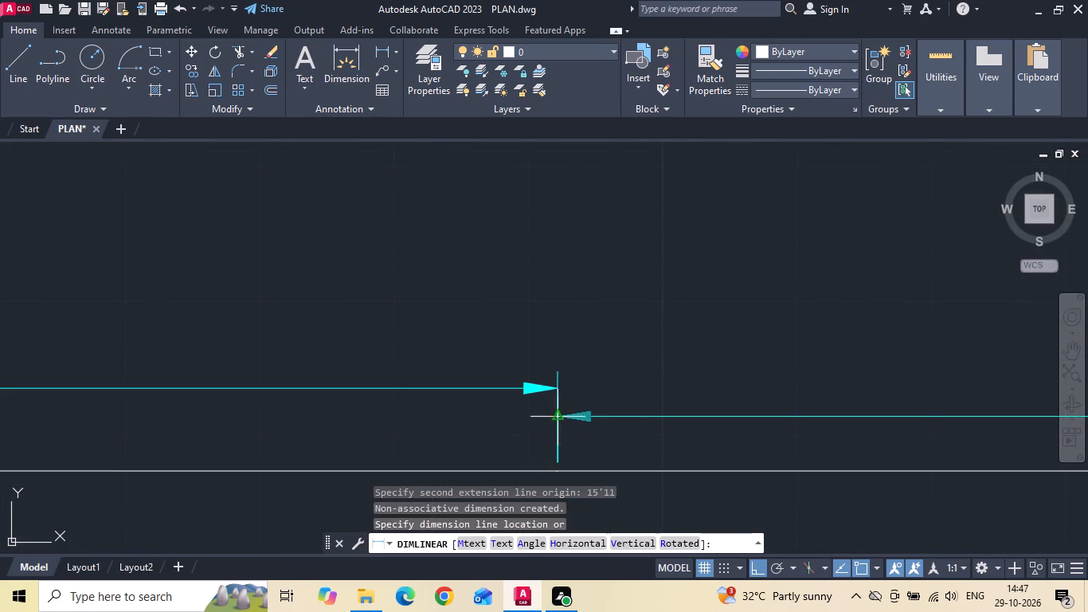
click(555, 388)
Dimension from the end of the 15'-11" dimension to the plan's outer upper-right corner, aligned with the top chain.
scroll(555, 388, down, 3)
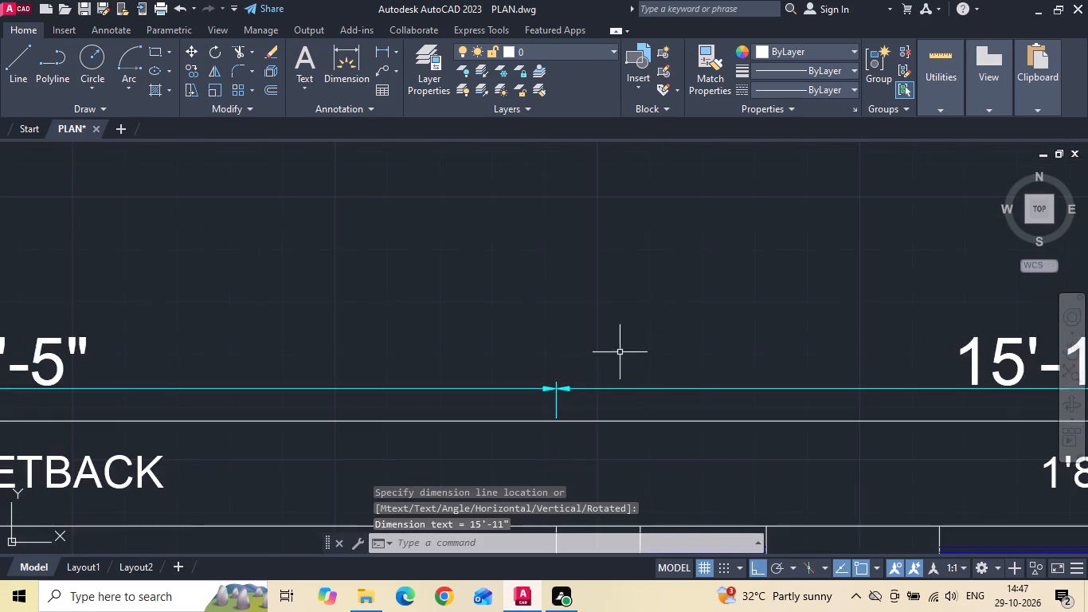
scroll(649, 347, down, 3)
middle_drag(896, 340, 636, 339)
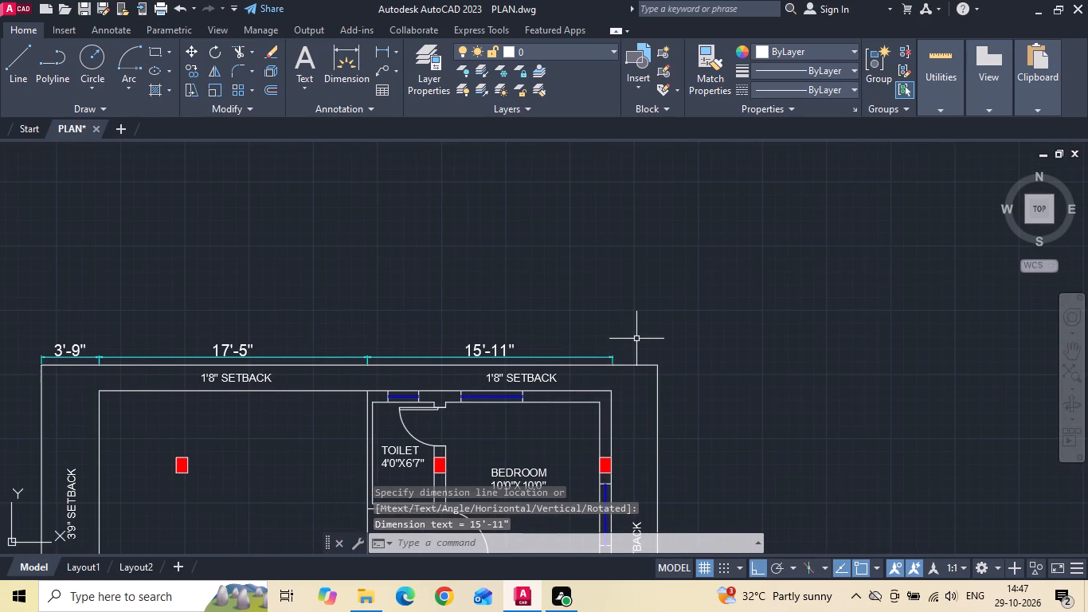
key(d)
text(LI)
key(space)
scroll(625, 374, up, 3)
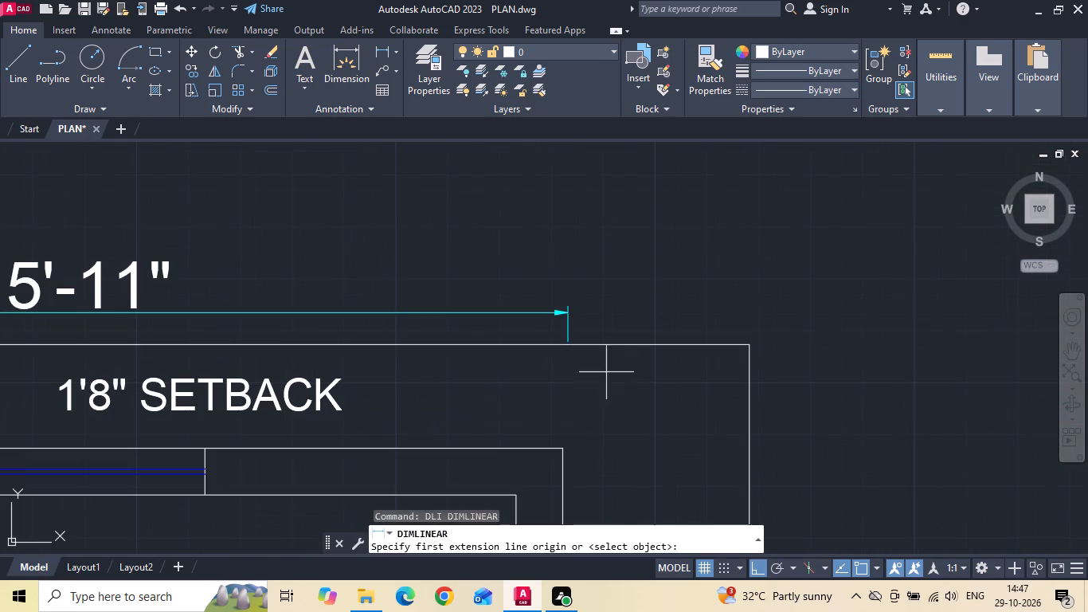
click(567, 343)
click(747, 342)
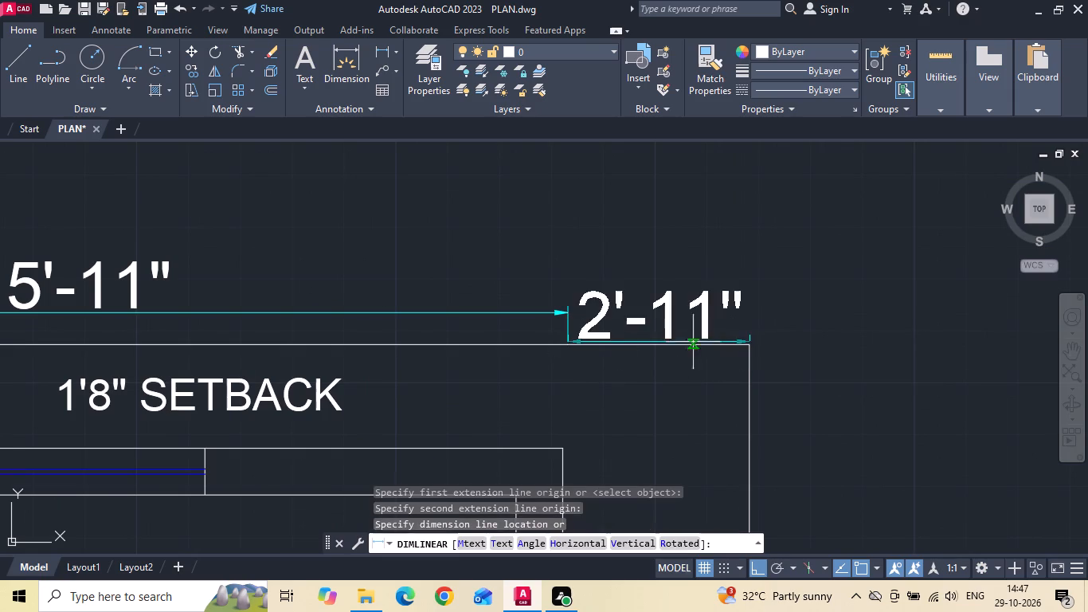
scroll(597, 341, up, 1)
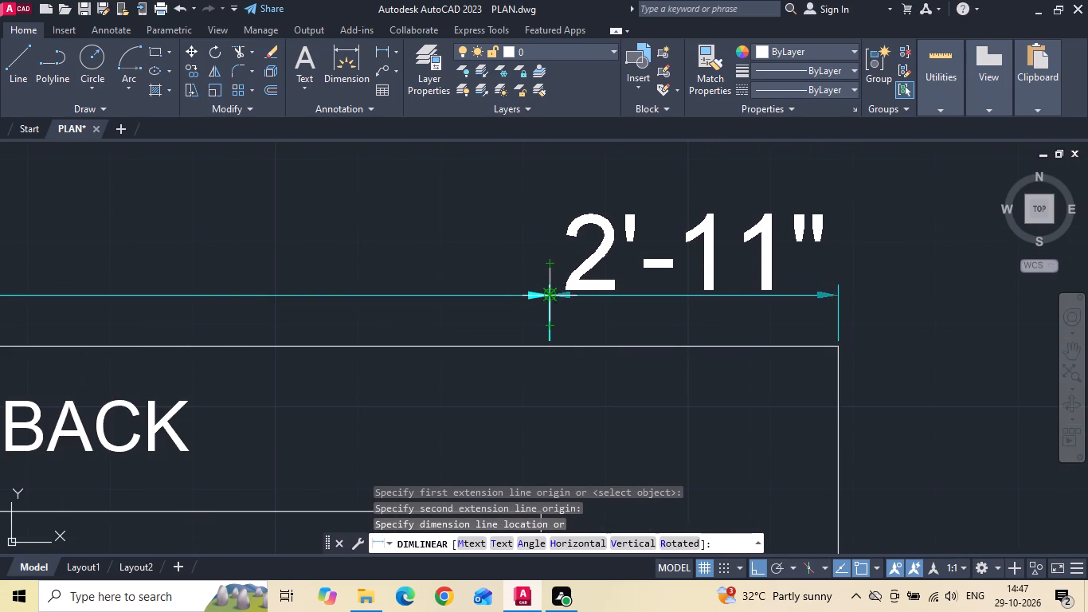
click(551, 298)
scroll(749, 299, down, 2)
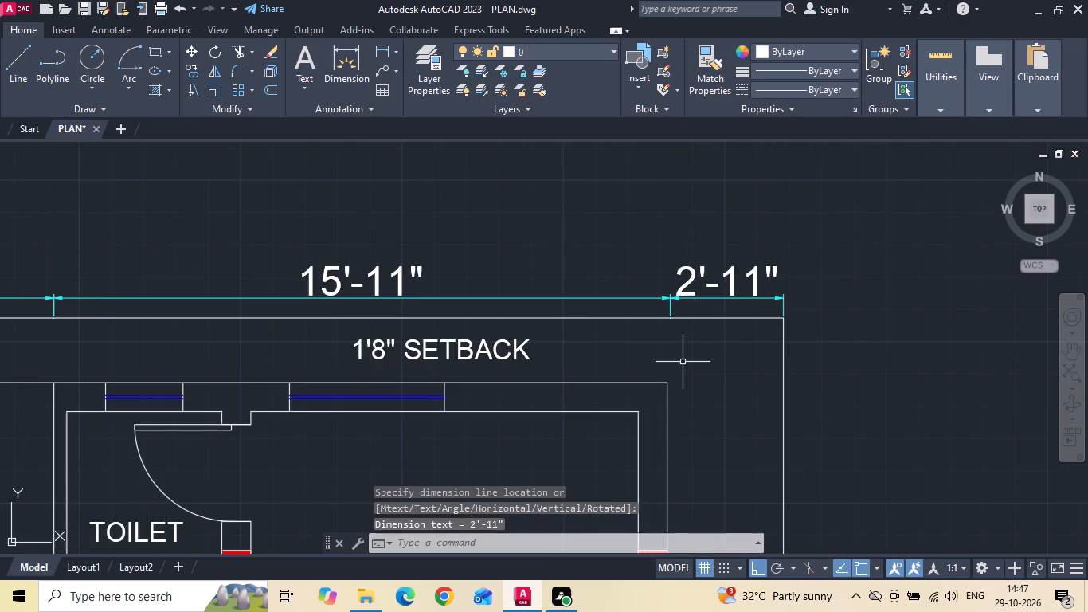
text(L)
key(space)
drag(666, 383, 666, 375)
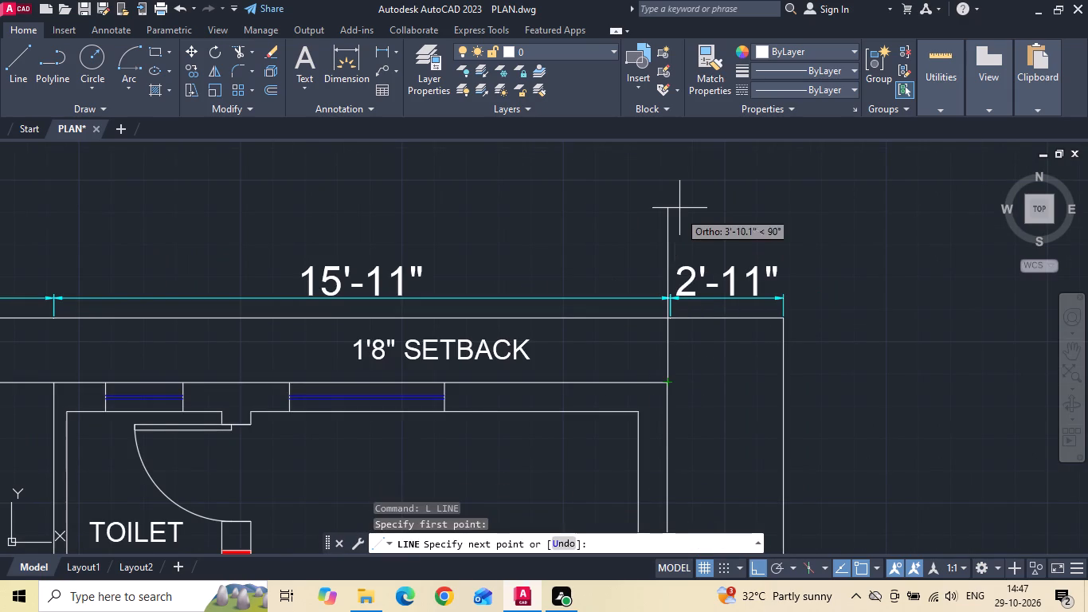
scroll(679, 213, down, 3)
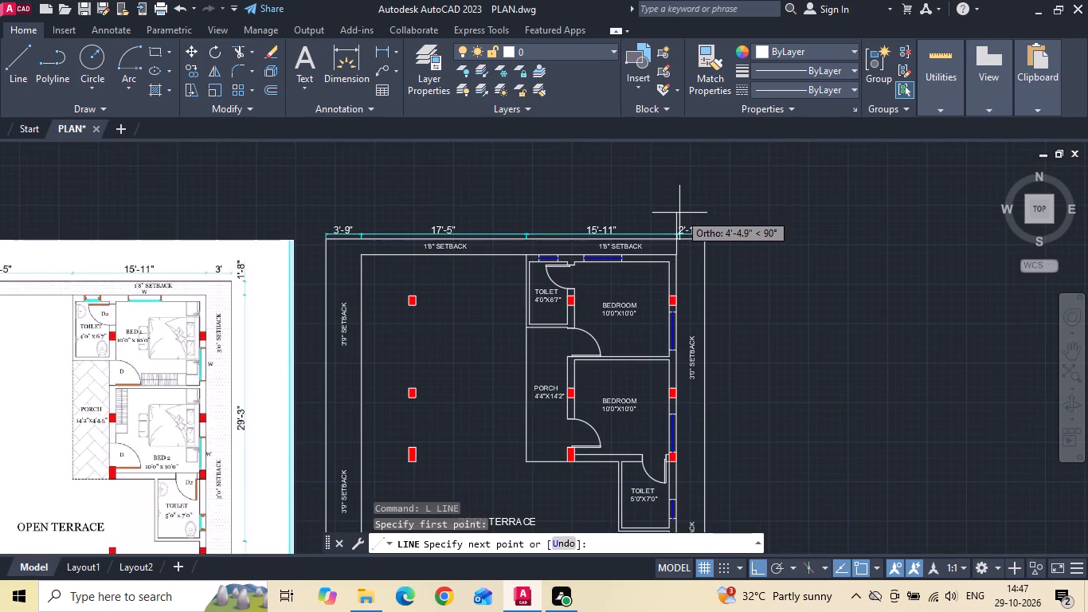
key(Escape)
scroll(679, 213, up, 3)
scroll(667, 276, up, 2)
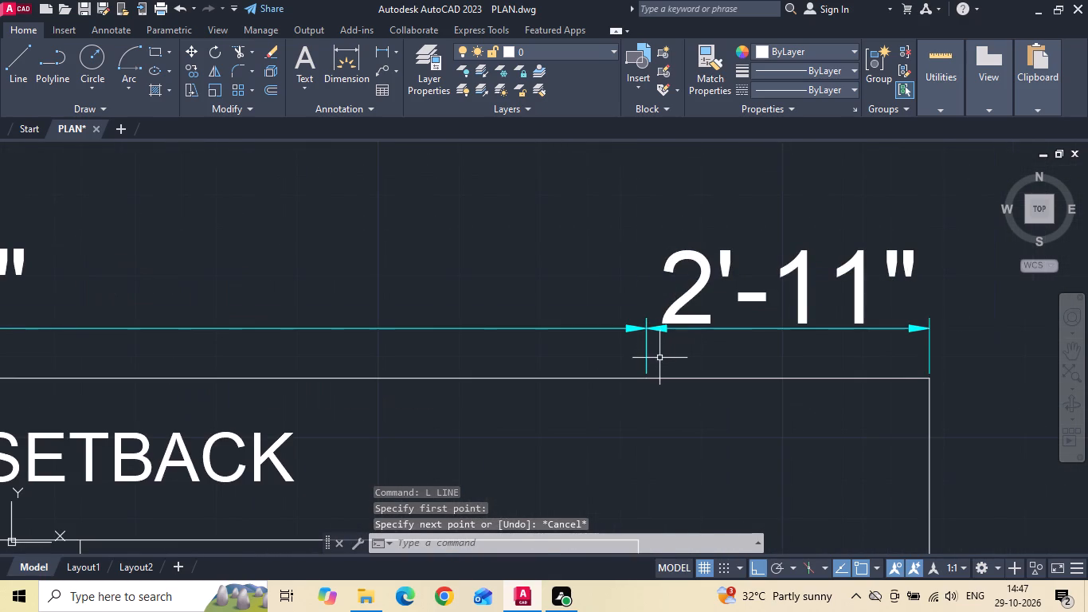
Stretch the shared end of the 15'-11" and 2'-11" top dimensions 1" to the left, making the end dimension 3'.
drag(658, 361, 650, 367)
click(643, 369)
scroll(649, 381, up, 1)
click(641, 377)
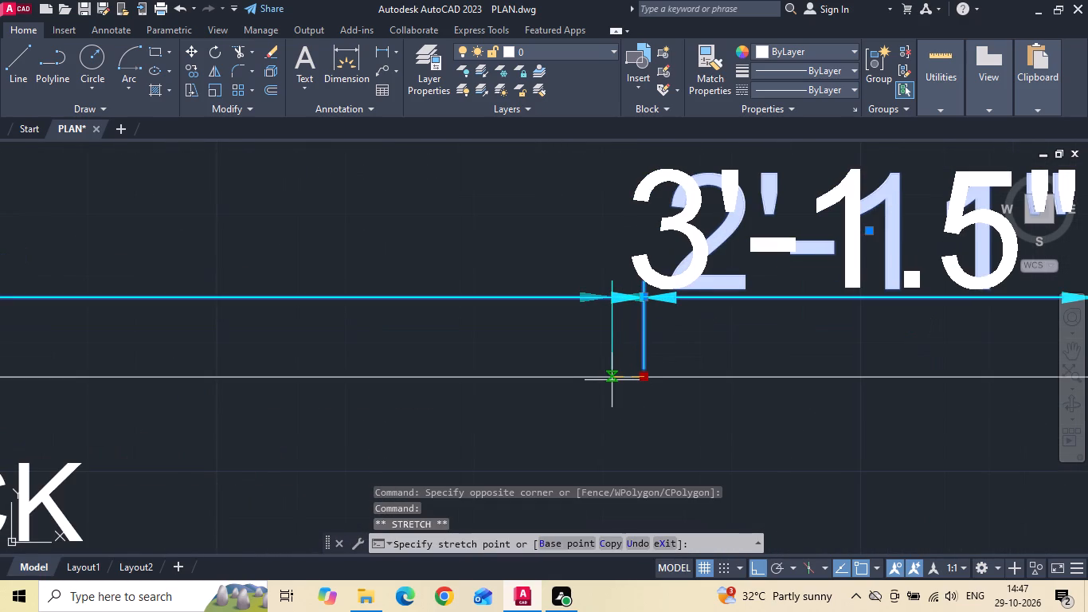
key(2)
key(BackSpace)
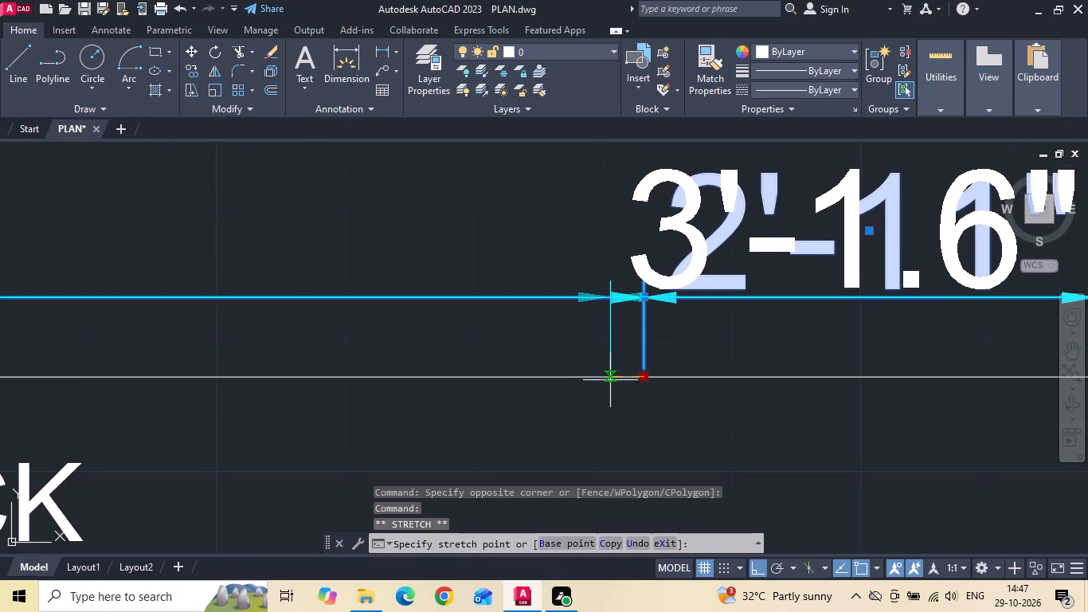
text(1)
key(space)
scroll(730, 352, down, 3)
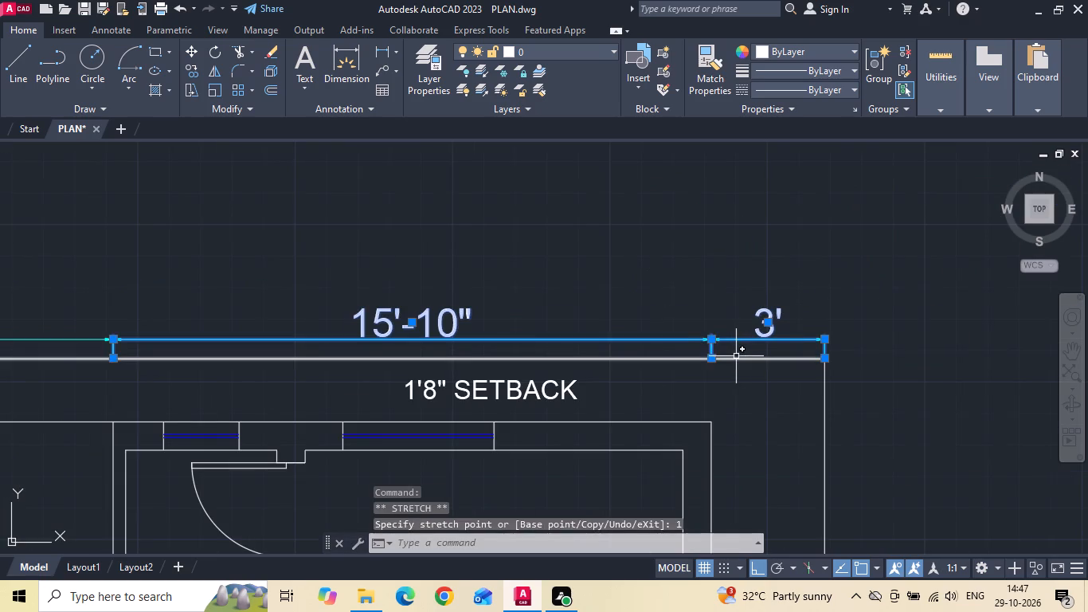
key(Escape)
Add a vertical 1'-8" linear dimension down from the plan's outer upper-left corner, placed just outside the left edge.
scroll(726, 300, down, 4)
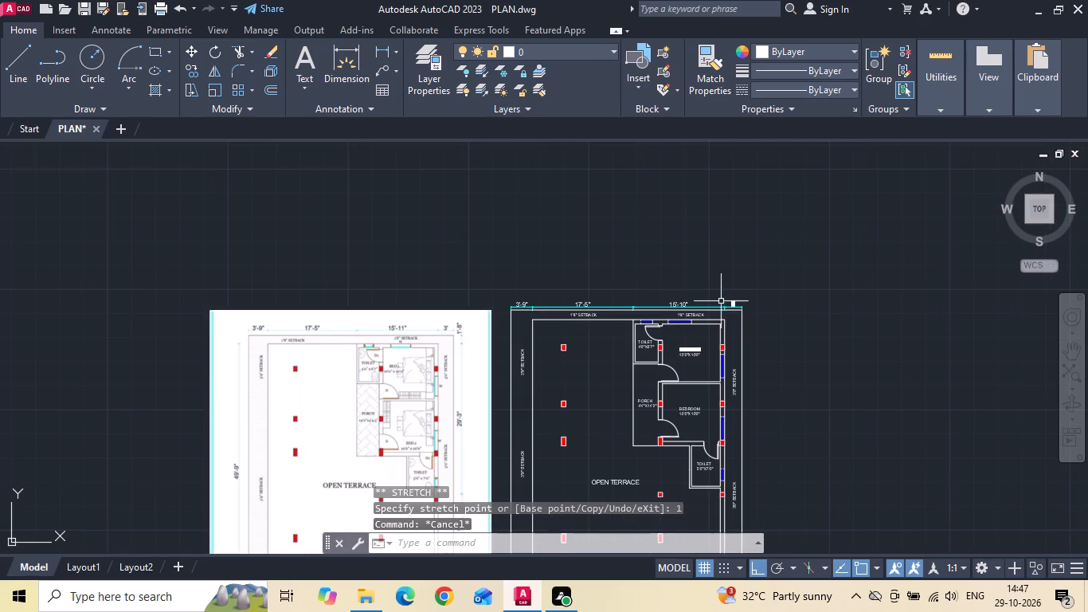
click(385, 53)
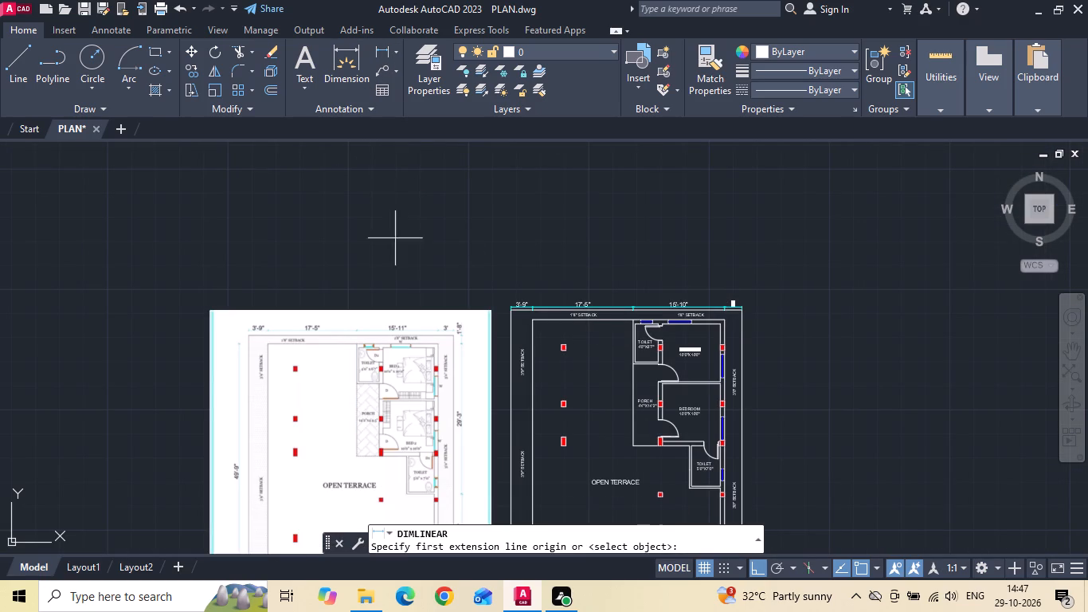
scroll(201, 369, up, 2)
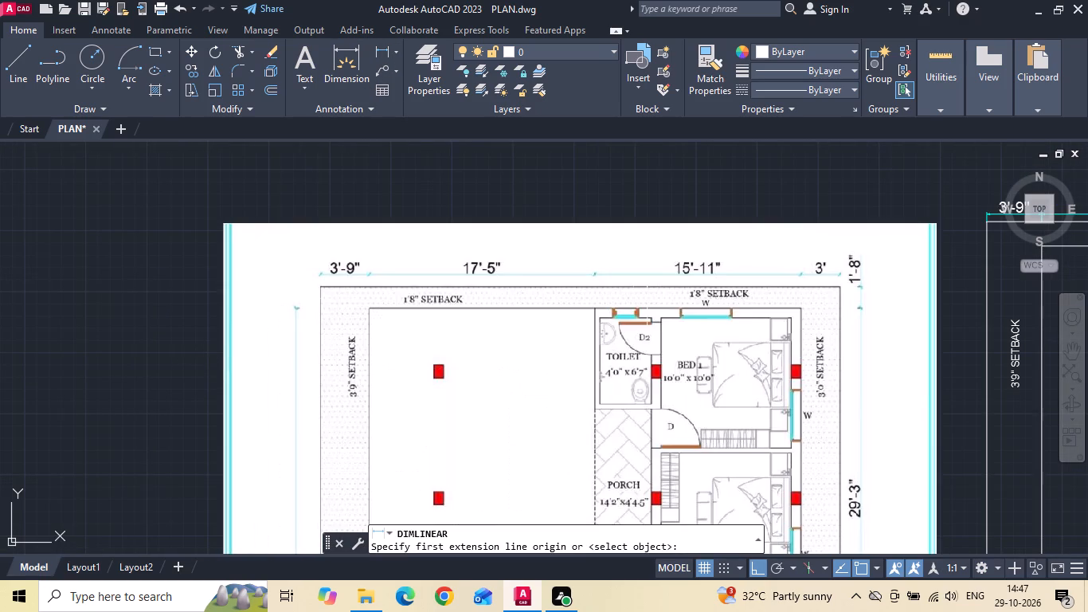
scroll(637, 299, down, 2)
scroll(798, 280, up, 3)
scroll(646, 265, up, 1)
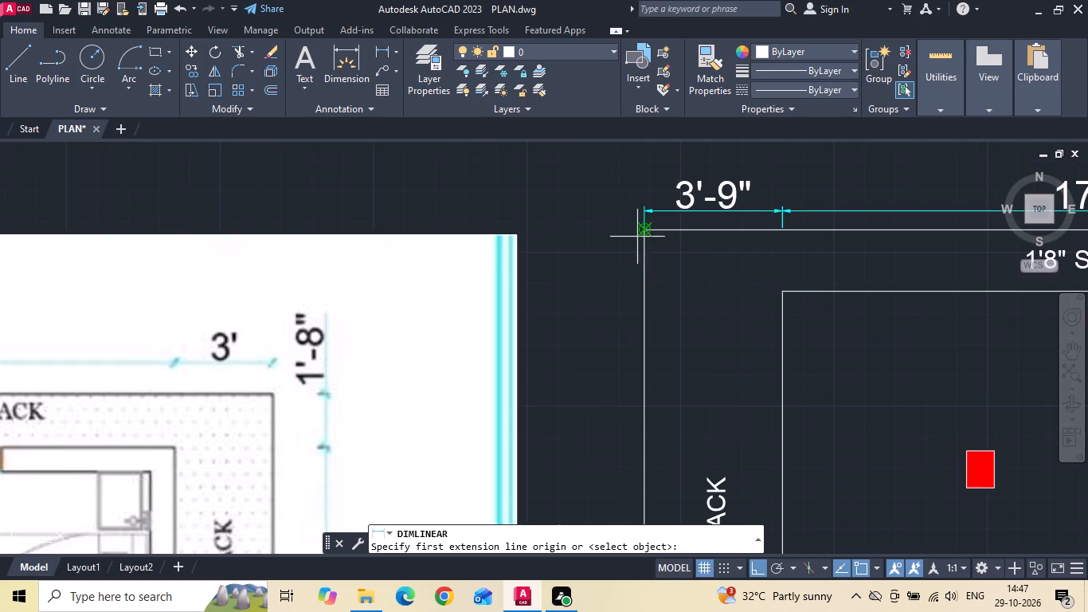
drag(636, 230, 636, 243)
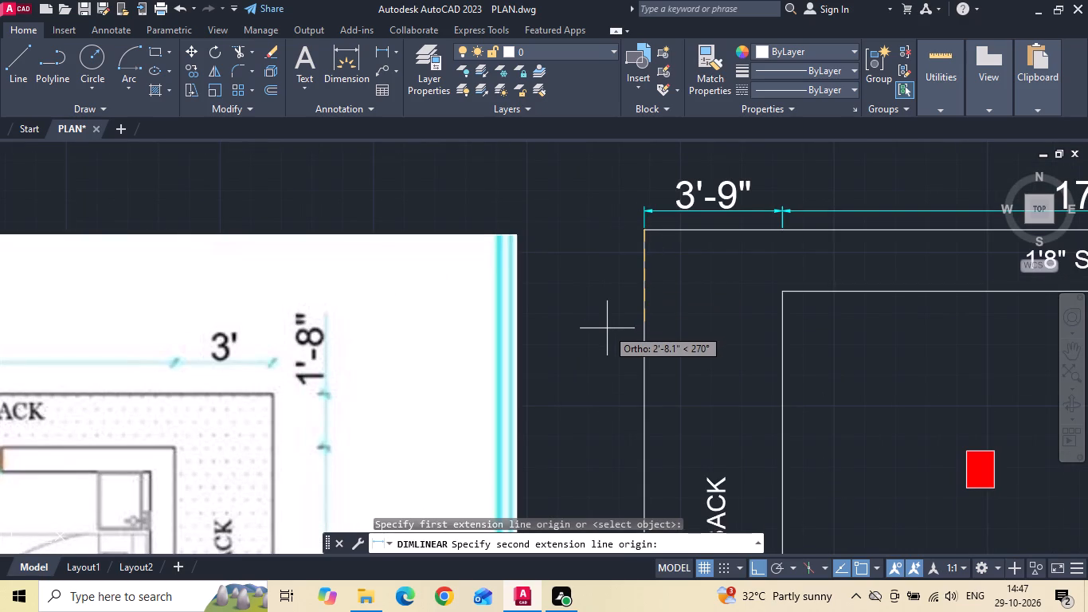
text(1'8)
key(Return)
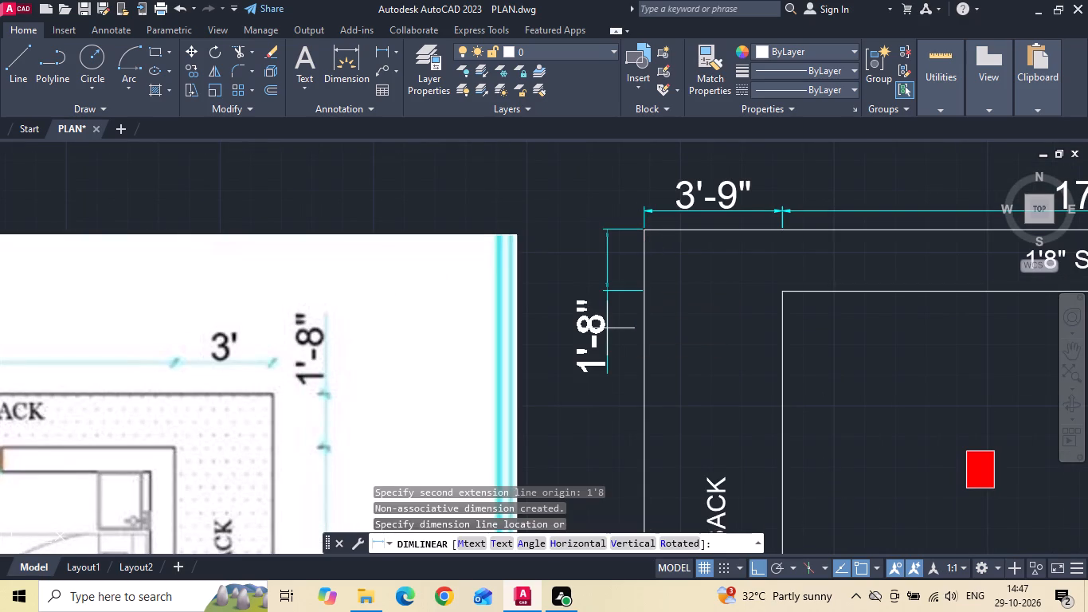
click(614, 329)
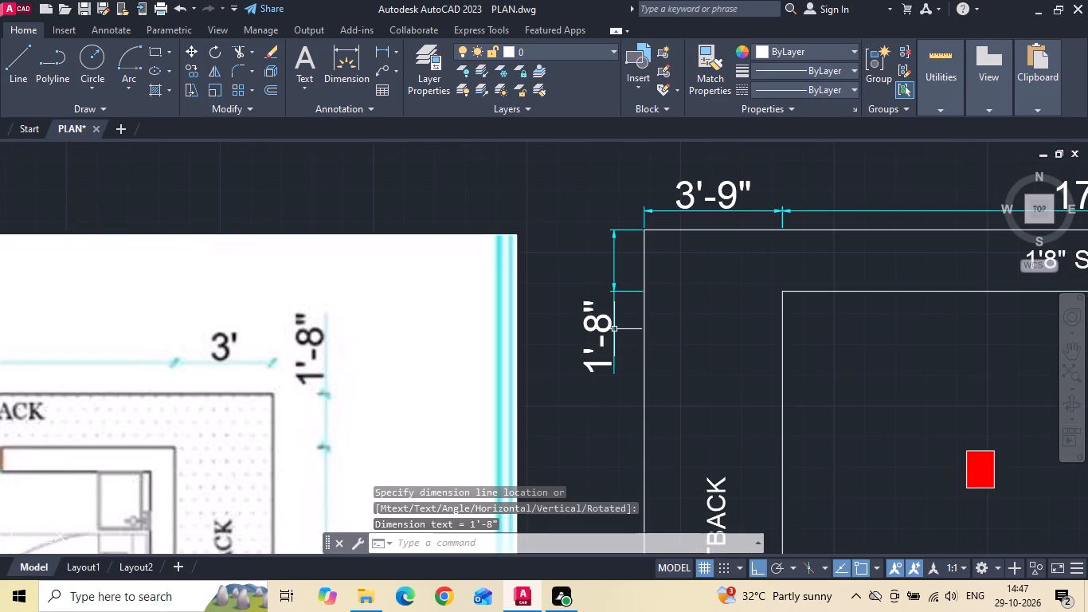
Add a 49'-9" linear dimension down from the end of the left 1'-8" dimension, aligned on the same dimension line.
scroll(625, 314, down, 3)
middle_drag(615, 335, 625, 235)
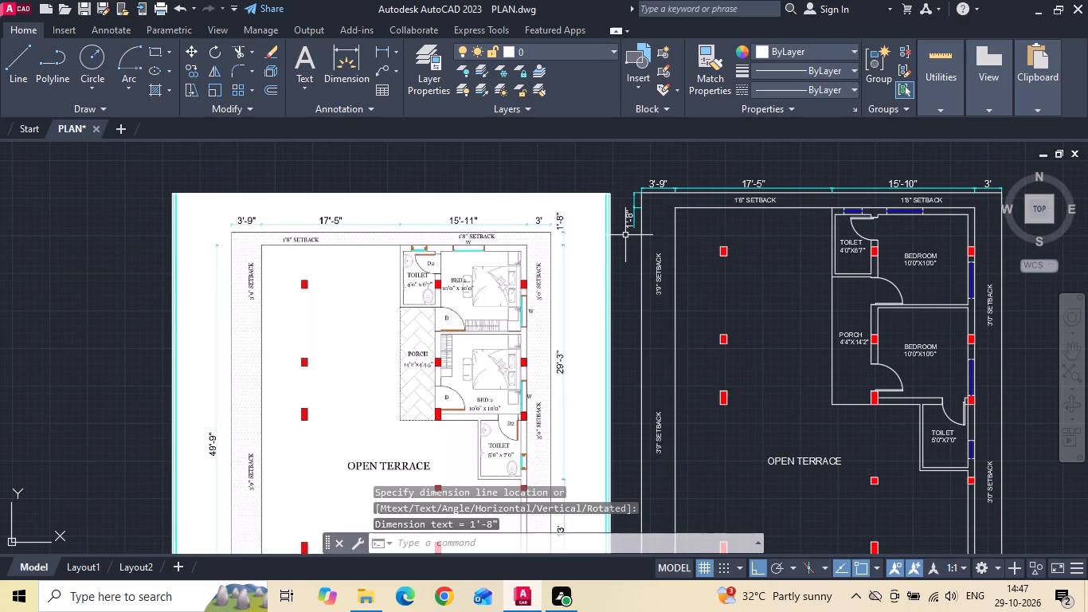
text(DL)
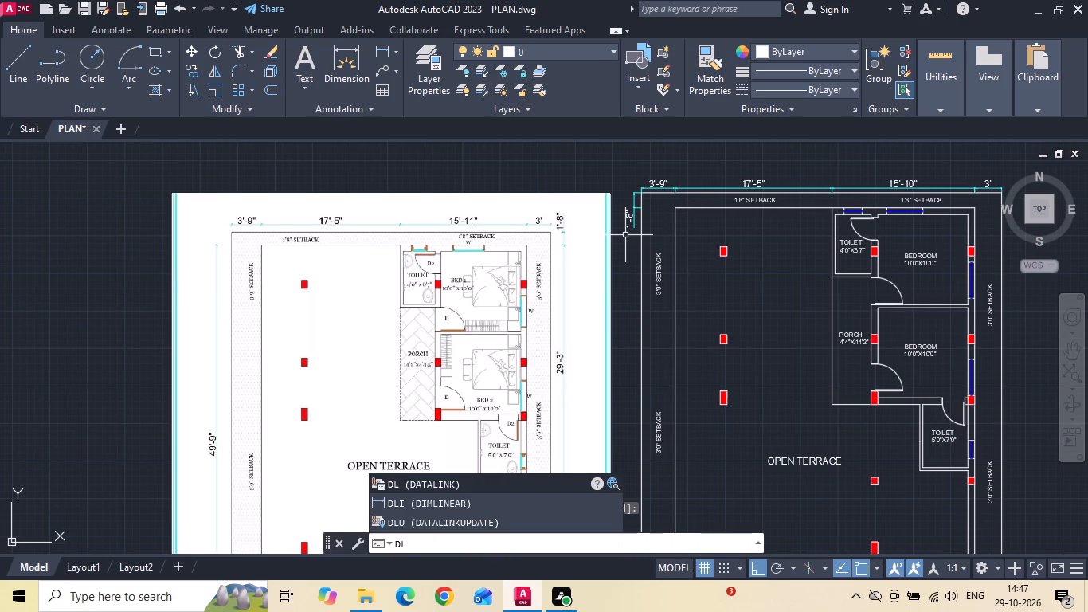
text(I)
key(space)
scroll(653, 217, up, 3)
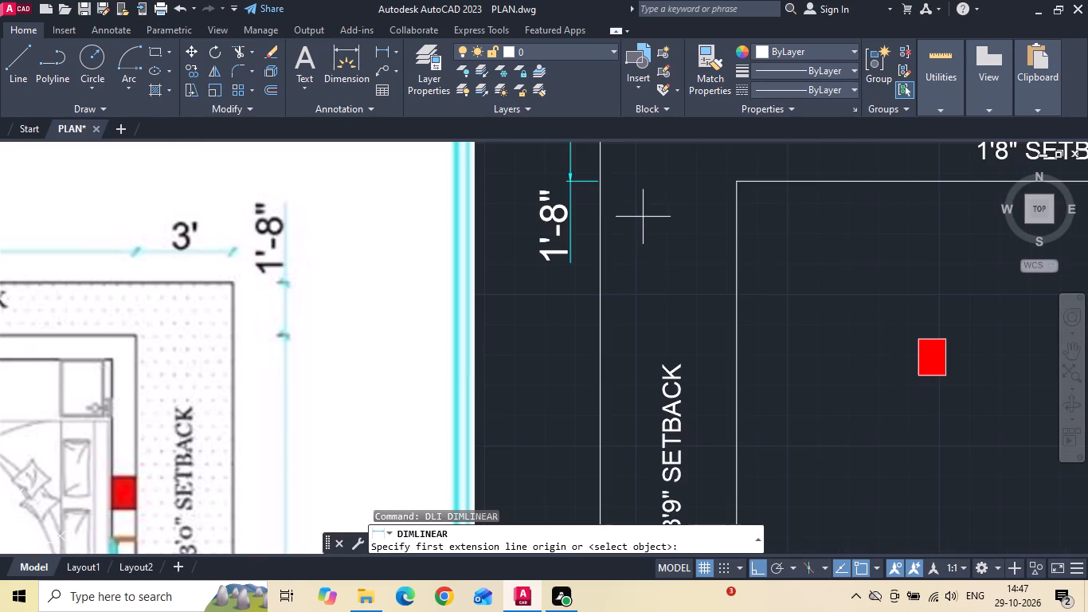
click(602, 180)
scroll(600, 254, down, 3)
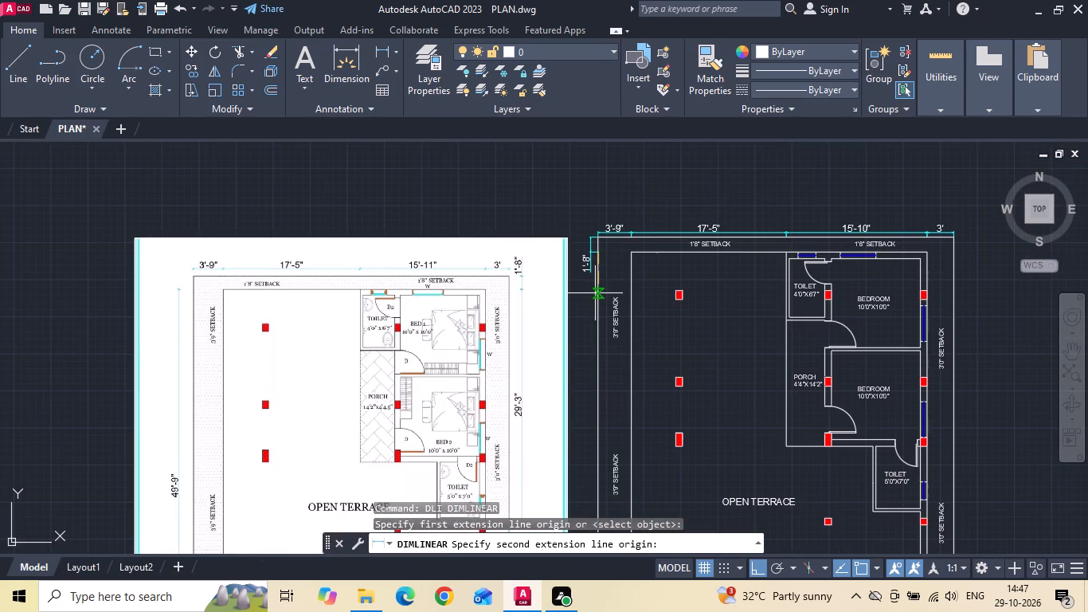
text(49'9)
key(Return)
middle_drag(589, 243, 594, 170)
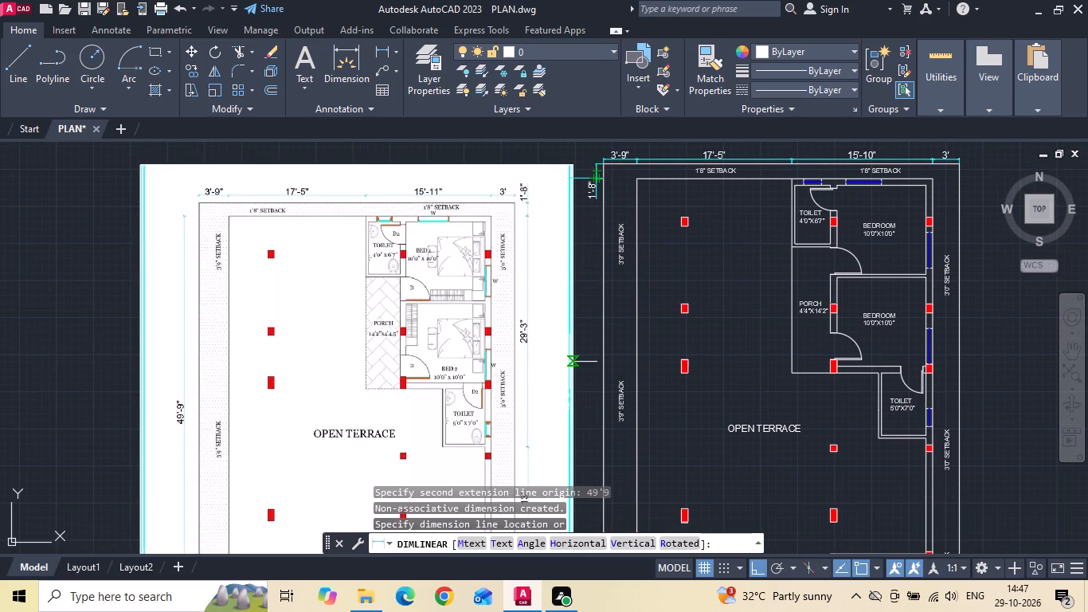
middle_drag(581, 332, 621, 208)
middle_drag(620, 221, 621, 402)
scroll(642, 241, up, 5)
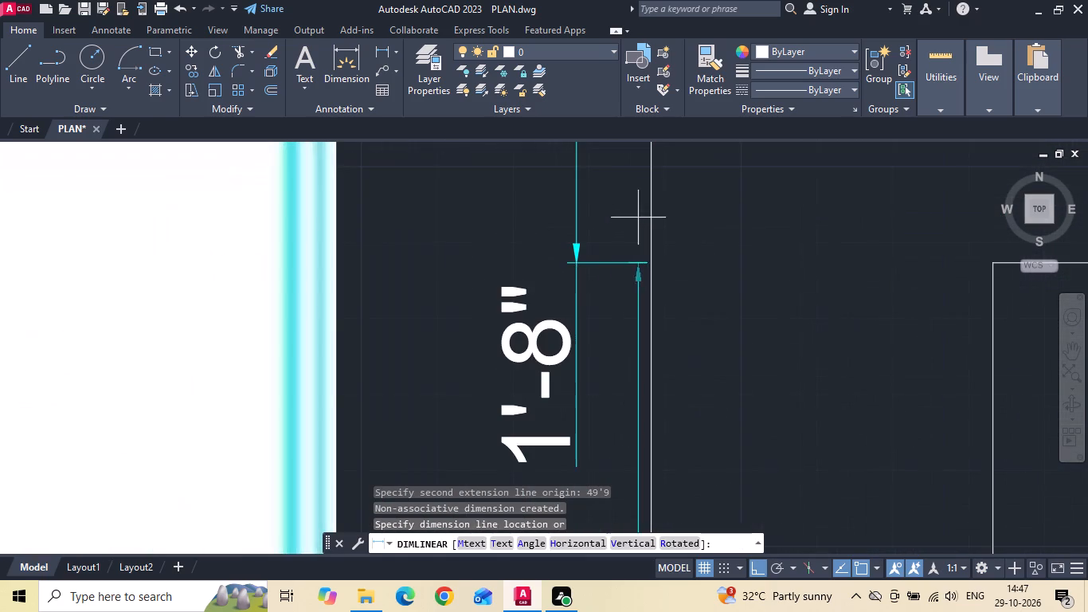
click(574, 265)
Dimension from the end of the 49'-9" dimension to the plan's outer lower-left corner, aligned with the left chain.
scroll(572, 237, down, 4)
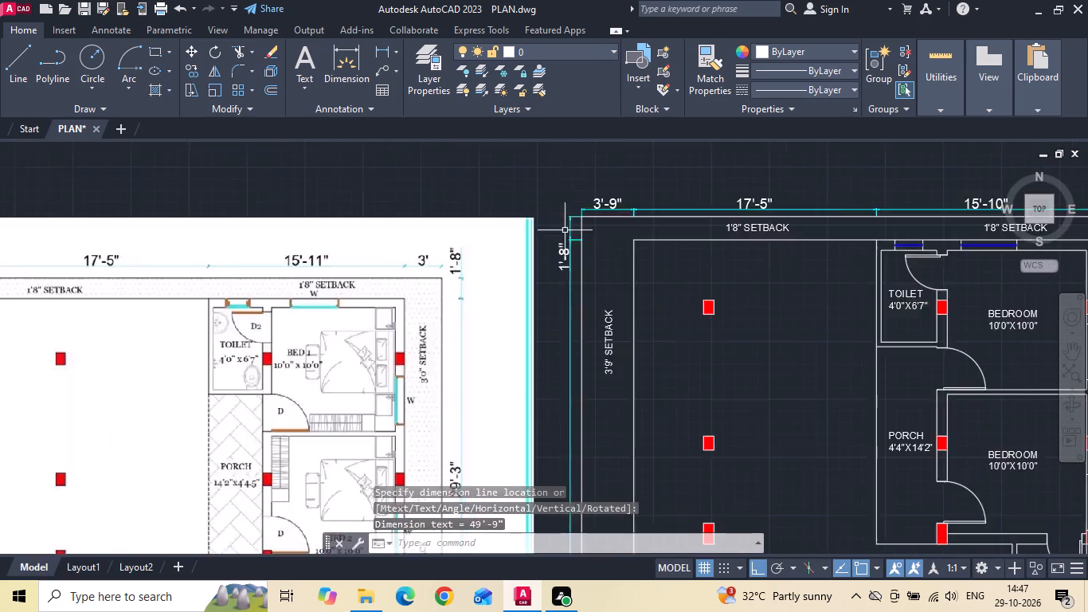
scroll(563, 225, down, 4)
scroll(562, 326, up, 5)
scroll(653, 338, down, 2)
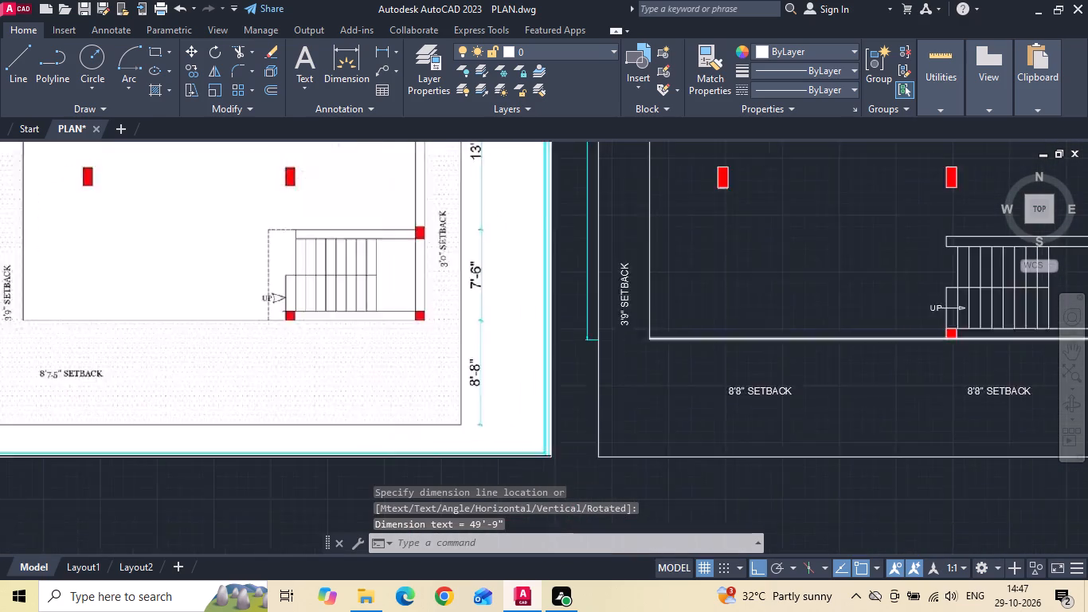
scroll(654, 340, down, 1)
scroll(628, 355, up, 3)
text(DLI)
key(space)
click(640, 305)
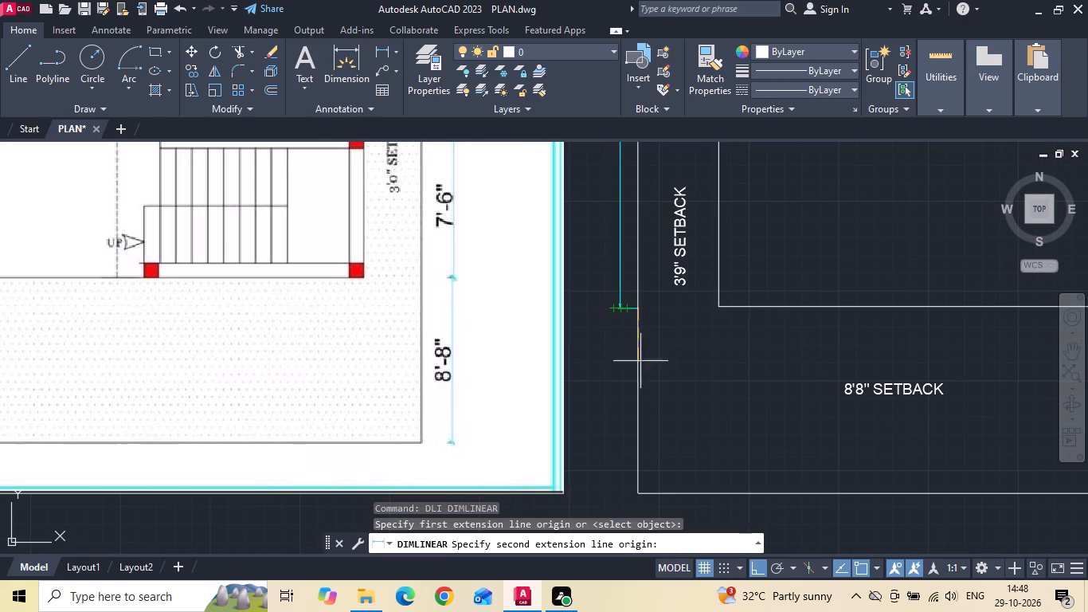
click(633, 496)
scroll(618, 316, up, 1)
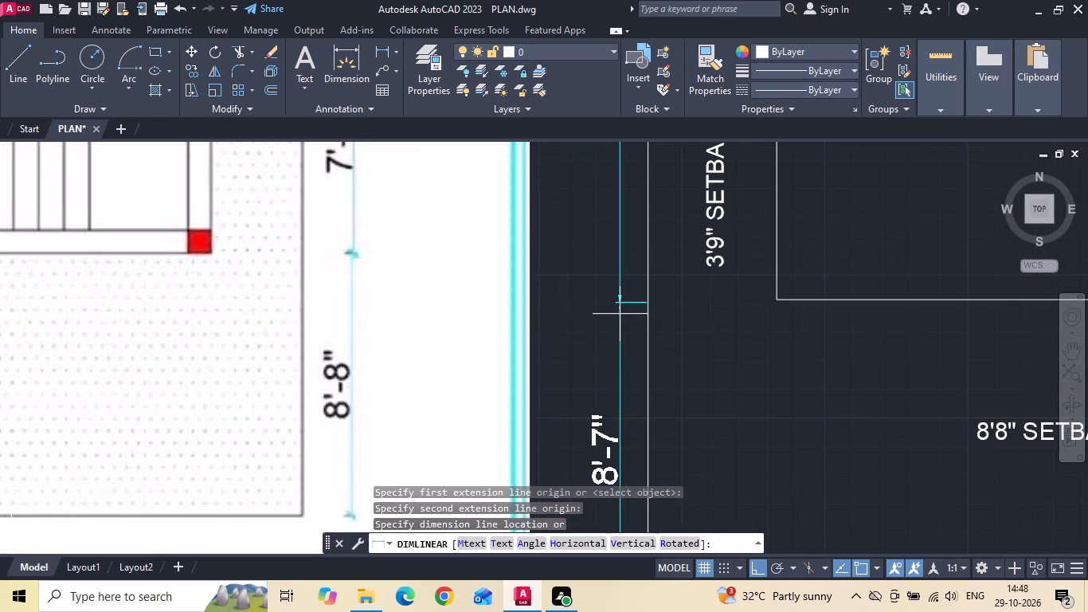
scroll(612, 321, up, 2)
click(630, 269)
scroll(581, 333, down, 4)
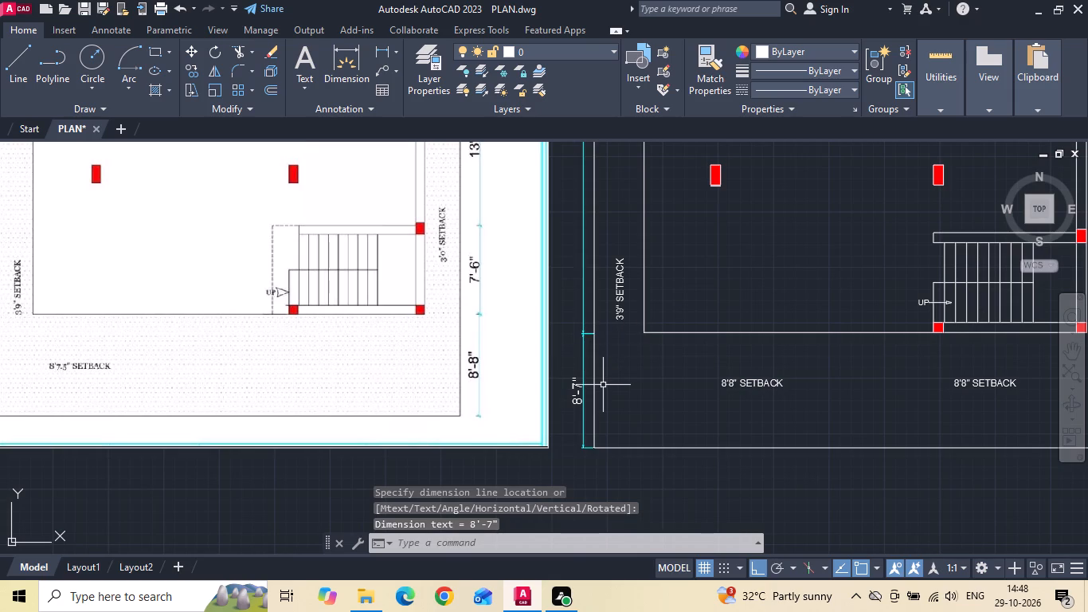
key(Escape)
Stretch the upper end of the bottom-left setback dimension 1" upward, making it 8'-8".
scroll(594, 336, up, 3)
drag(561, 358, 532, 387)
click(528, 390)
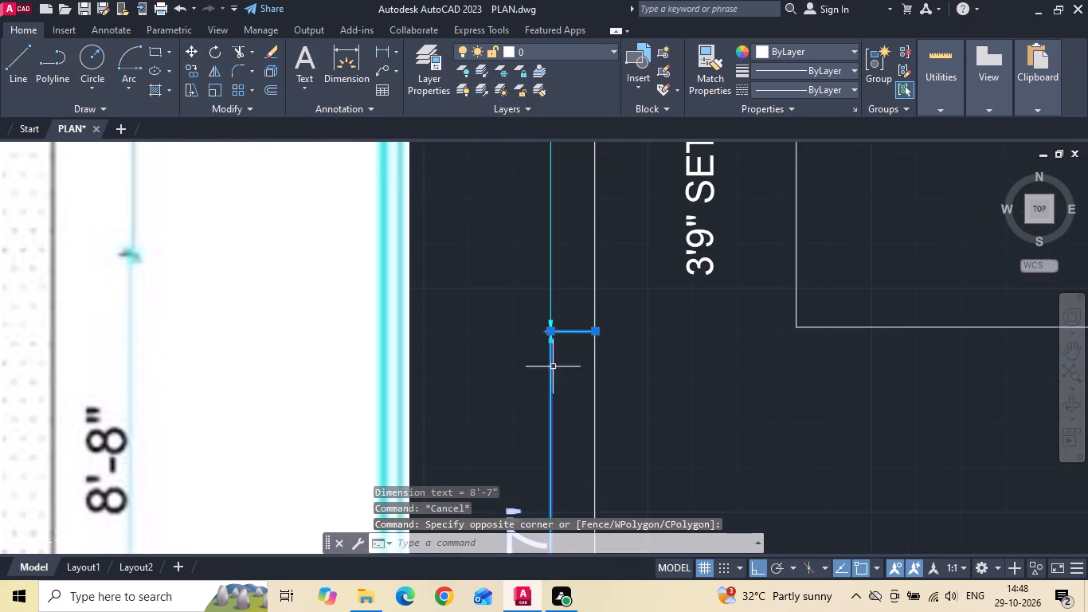
scroll(569, 339, up, 2)
drag(634, 317, 634, 309)
text(1)
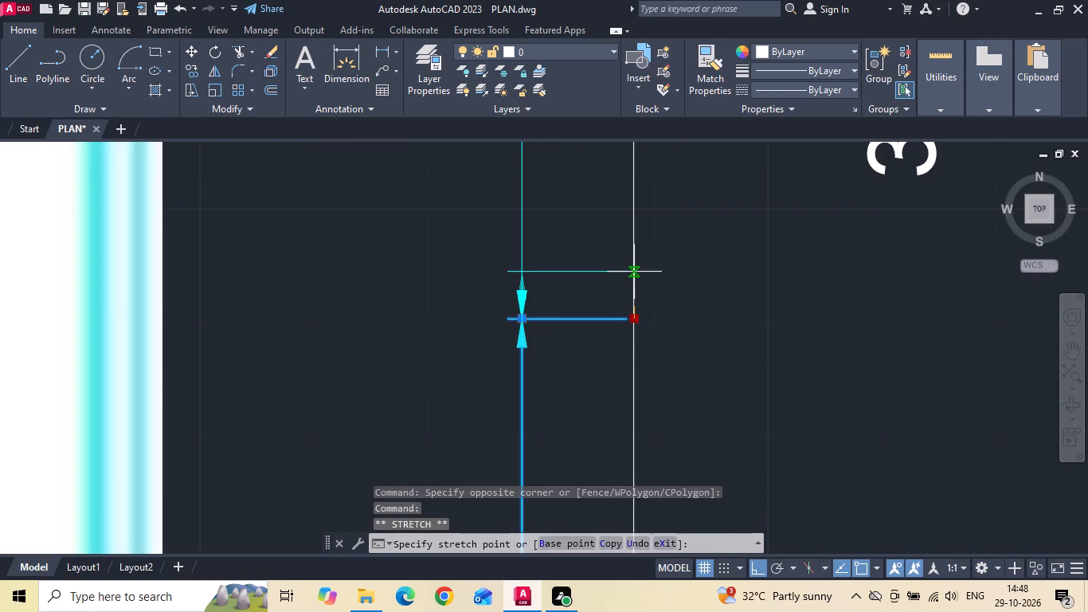
key(space)
key(Escape)
Stretch the lower end of the 49'-9" dimension up to meet the upper end of the left 8'-8" dimension.
click(583, 316)
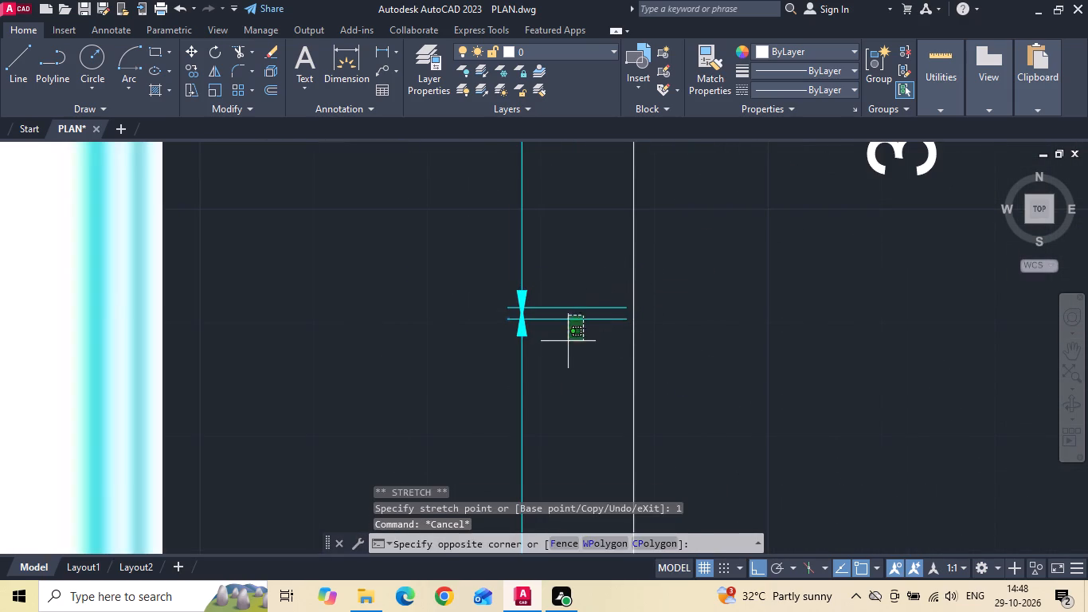
click(567, 343)
click(635, 323)
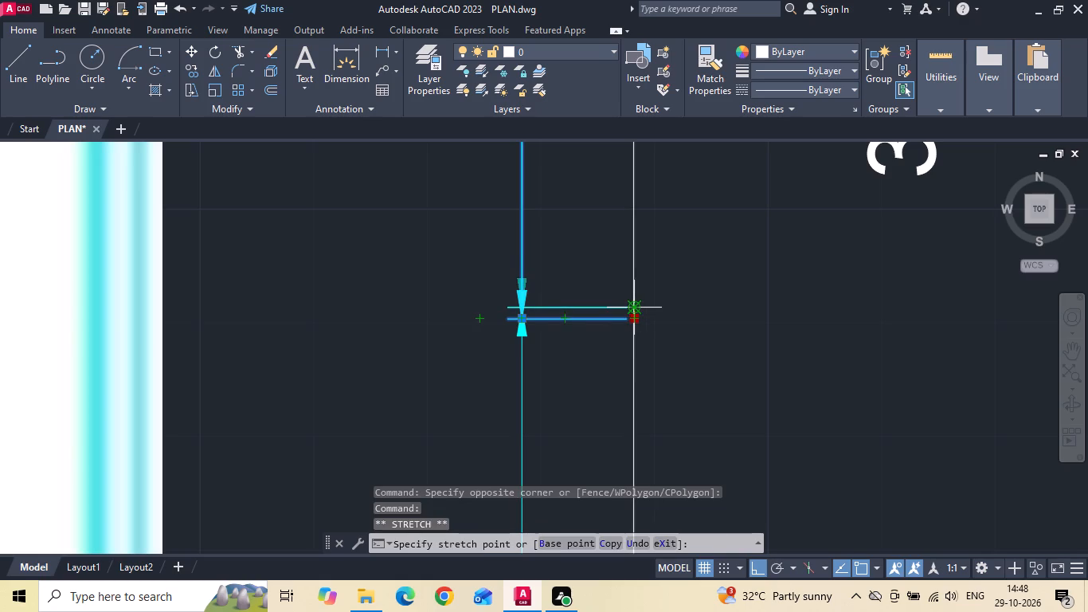
click(636, 308)
key(Escape)
Add a vertical 8'-8" linear dimension up from the plan's outer lower-right corner, placed just outside the right edge.
scroll(558, 363, down, 7)
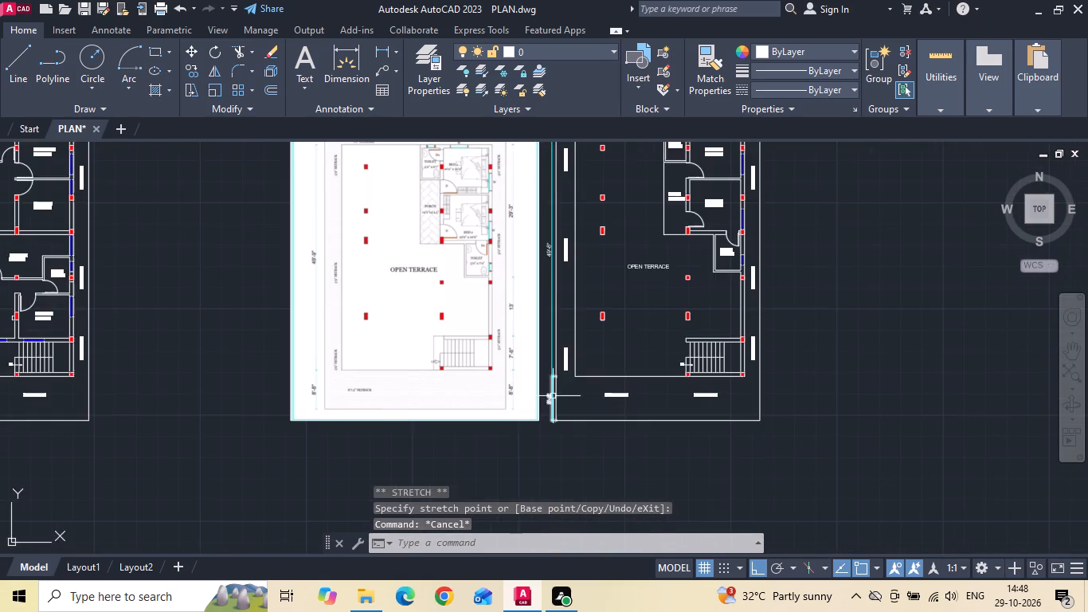
scroll(539, 265, up, 3)
scroll(585, 324, down, 3)
scroll(382, 333, up, 1)
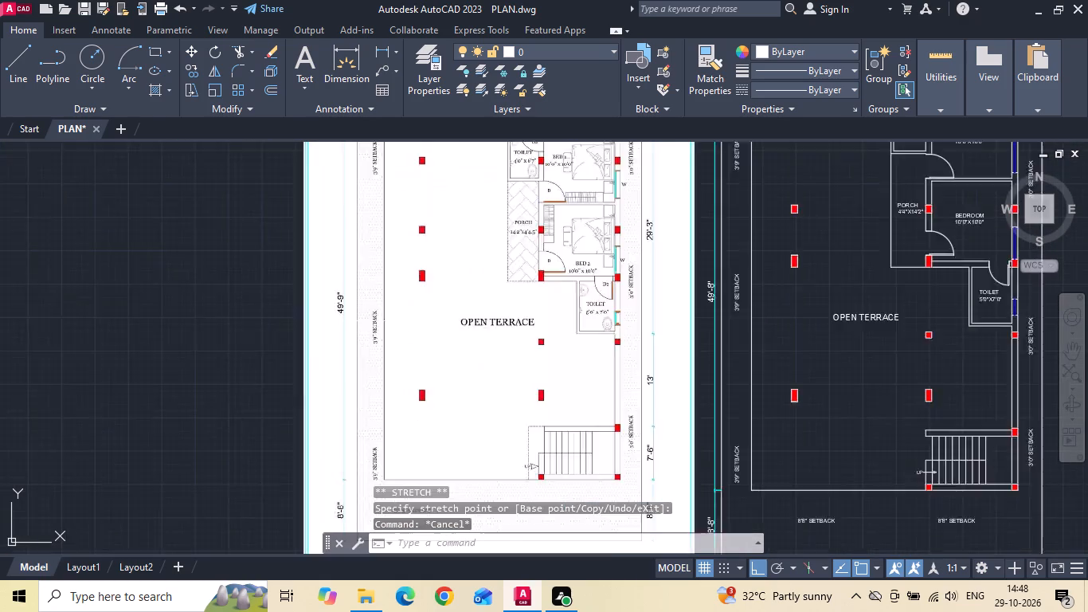
scroll(379, 321, up, 1)
scroll(379, 320, down, 1)
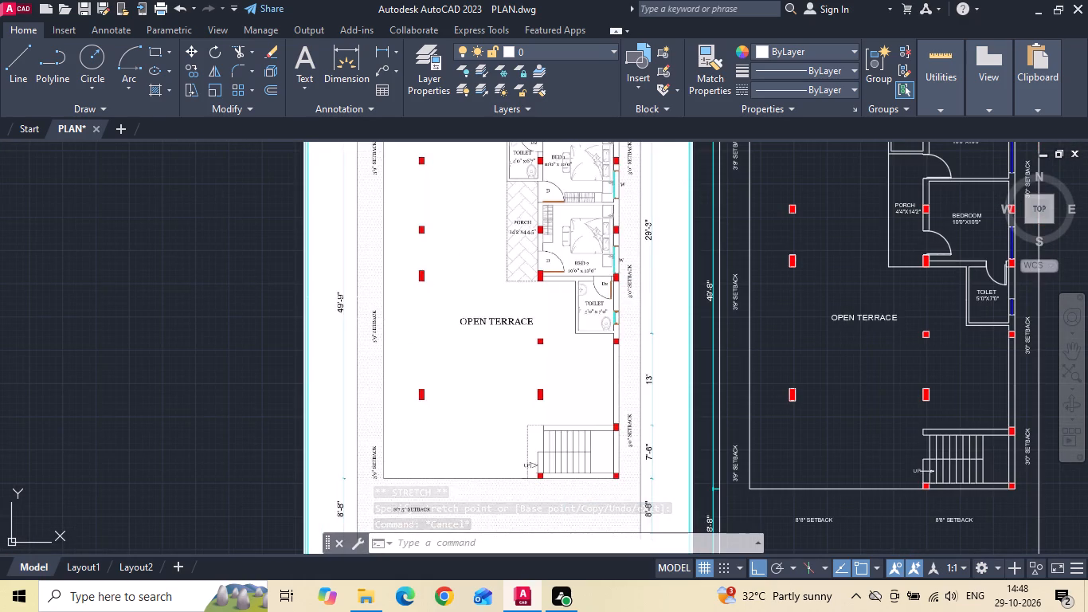
scroll(335, 297, down, 1)
click(386, 56)
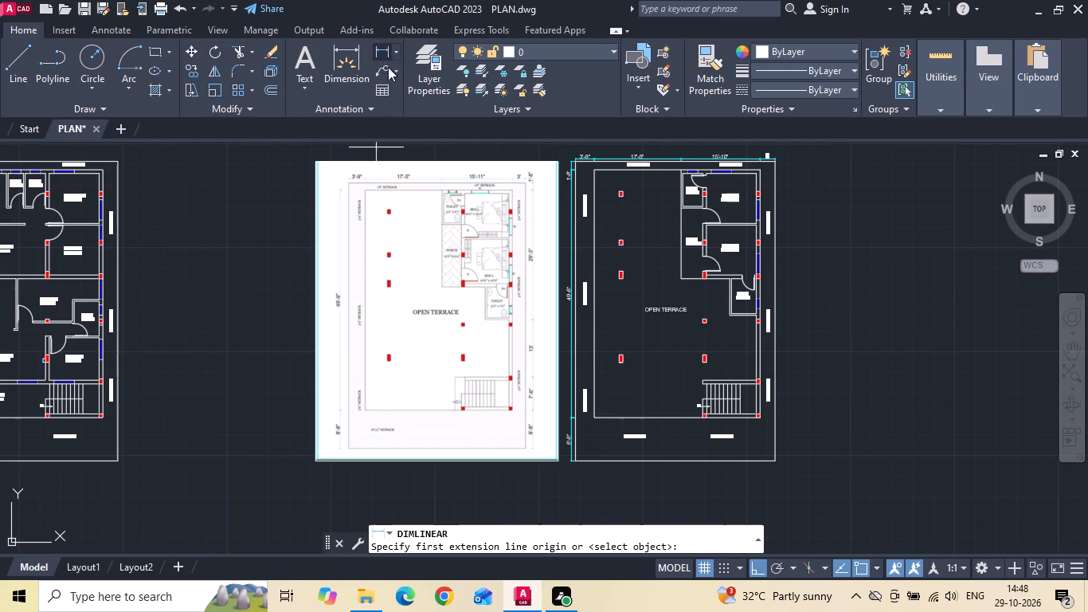
scroll(828, 459, up, 2)
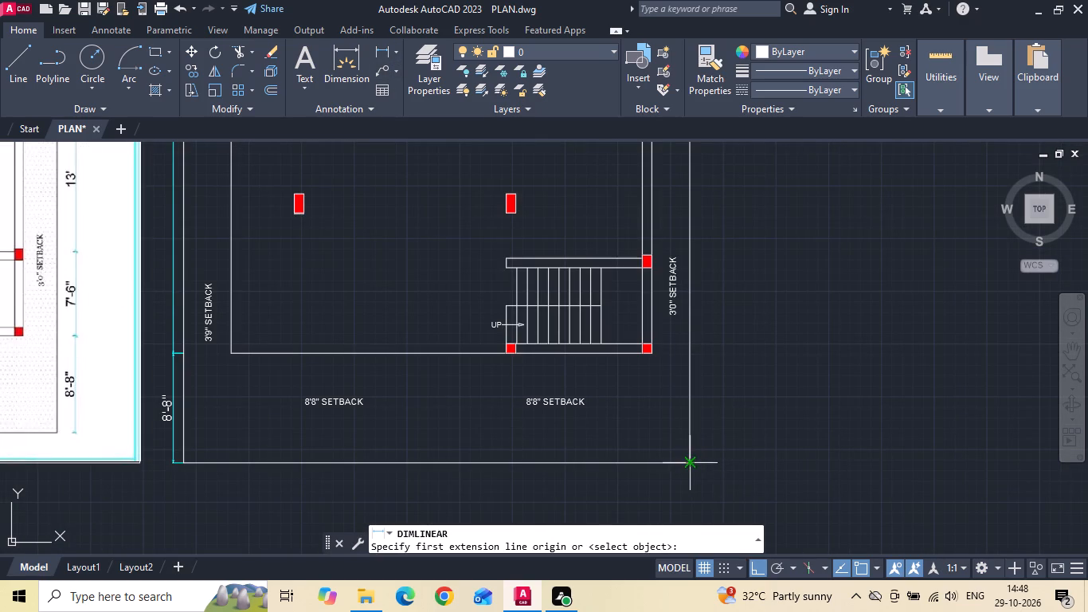
drag(687, 461, 688, 444)
text(8'8)
key(Return)
scroll(706, 358, up, 1)
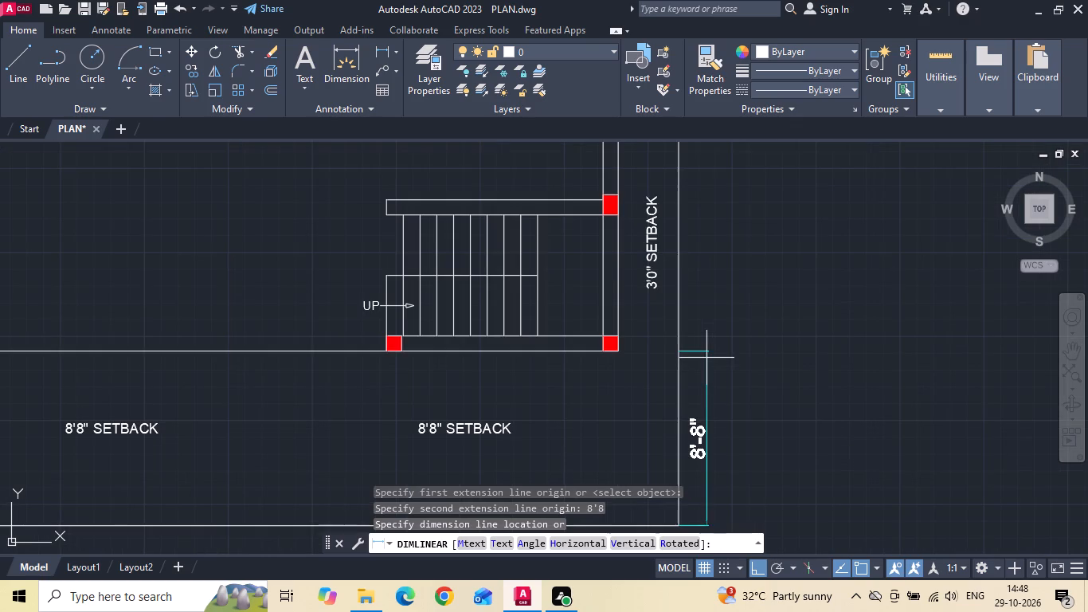
click(701, 355)
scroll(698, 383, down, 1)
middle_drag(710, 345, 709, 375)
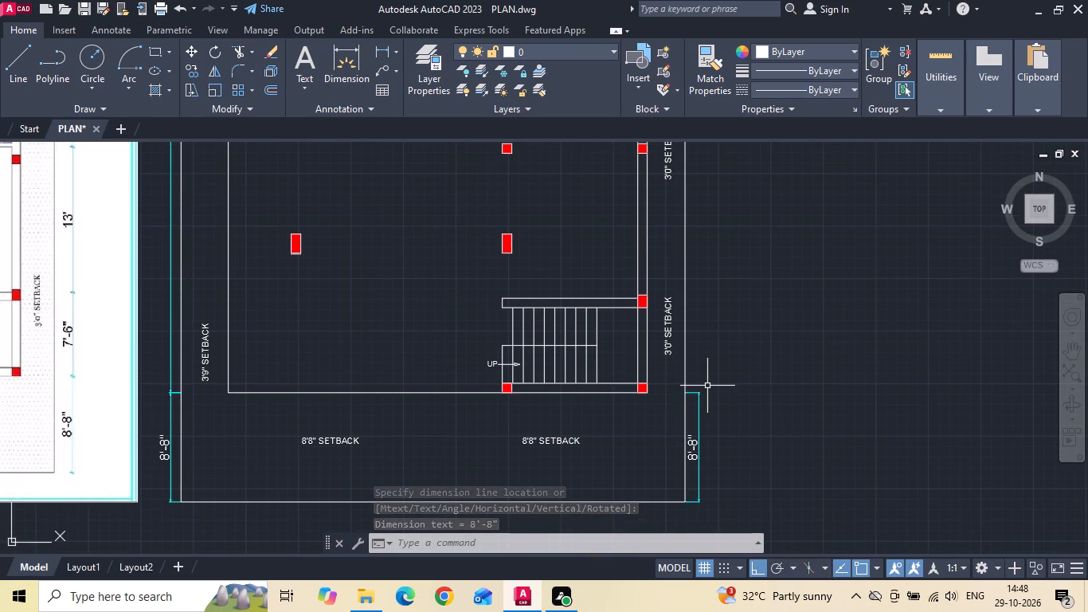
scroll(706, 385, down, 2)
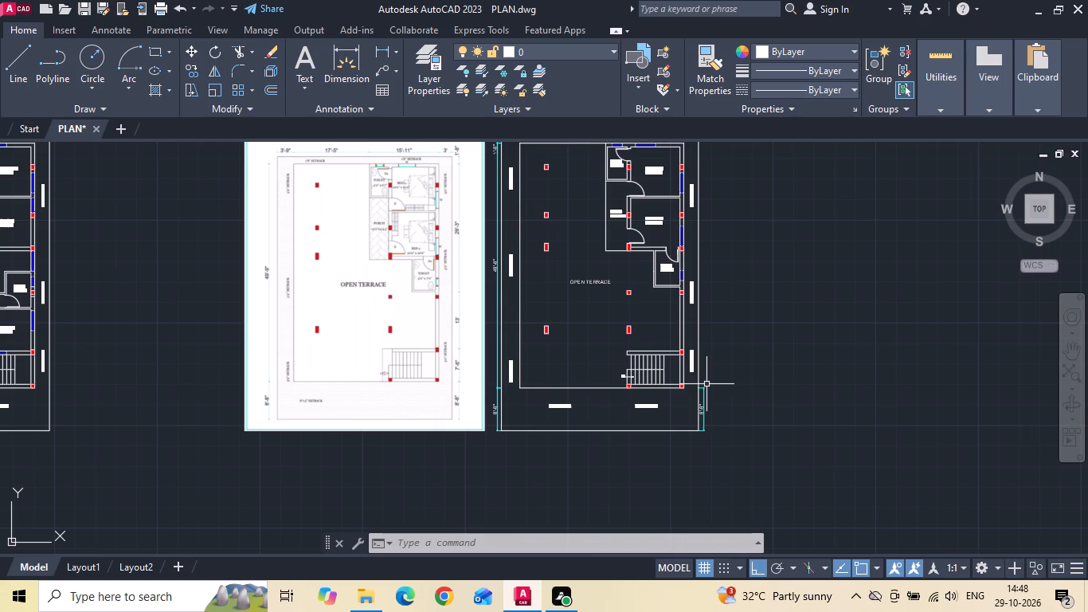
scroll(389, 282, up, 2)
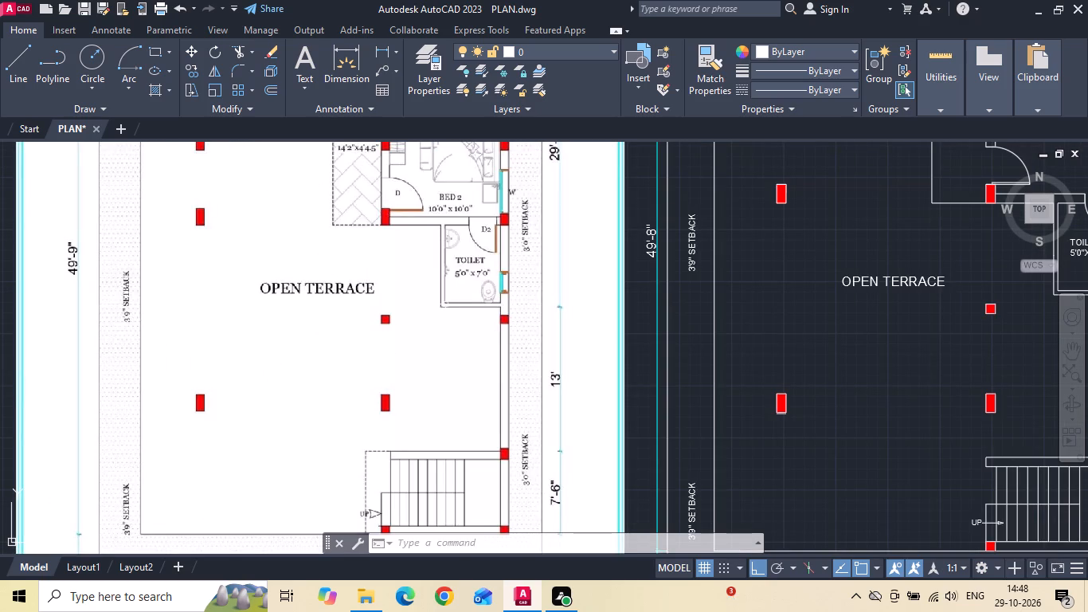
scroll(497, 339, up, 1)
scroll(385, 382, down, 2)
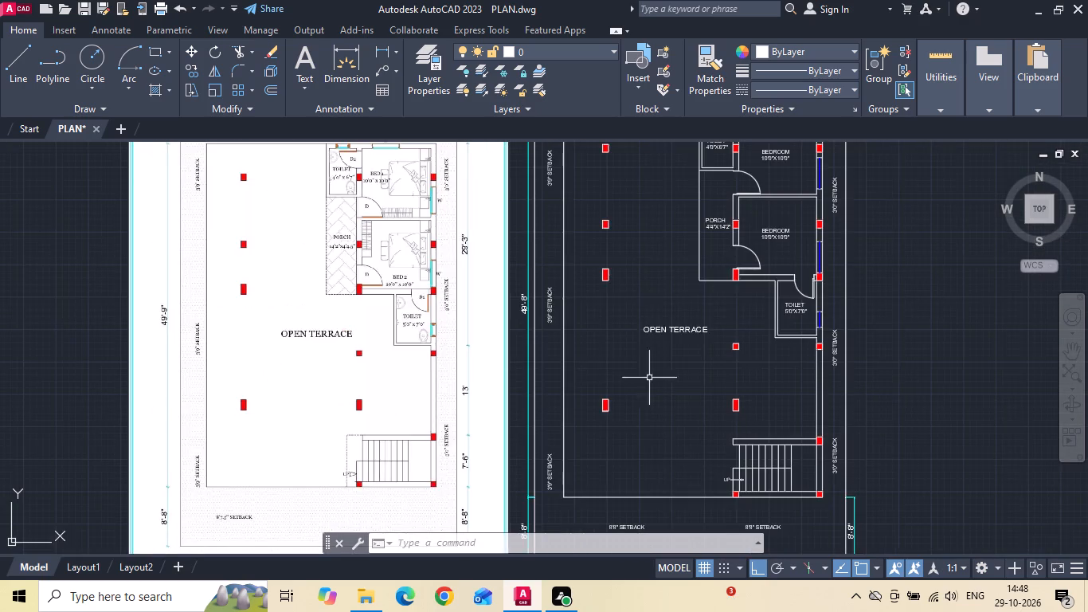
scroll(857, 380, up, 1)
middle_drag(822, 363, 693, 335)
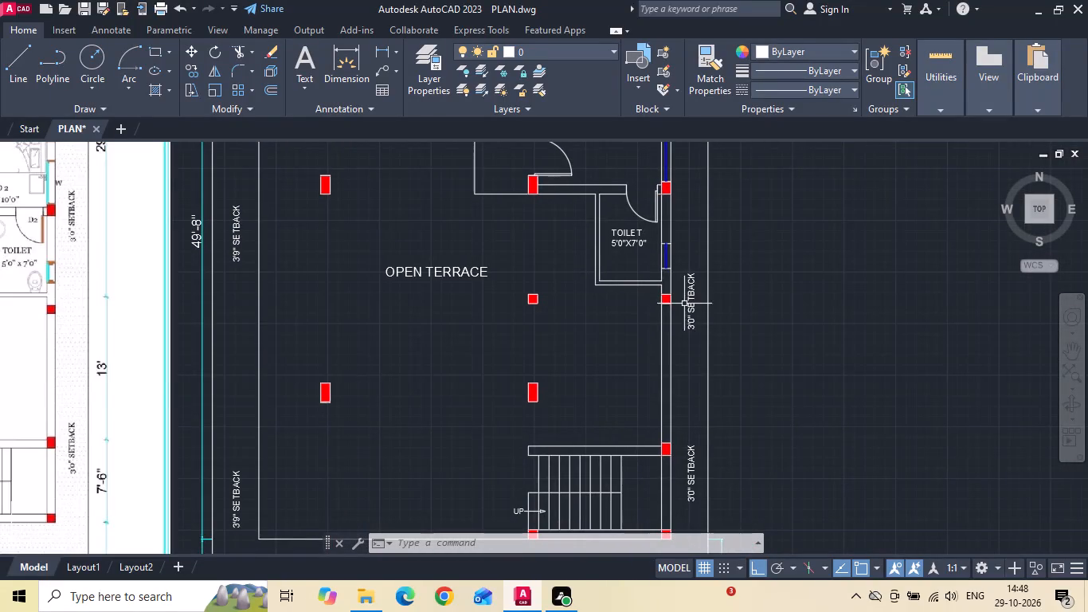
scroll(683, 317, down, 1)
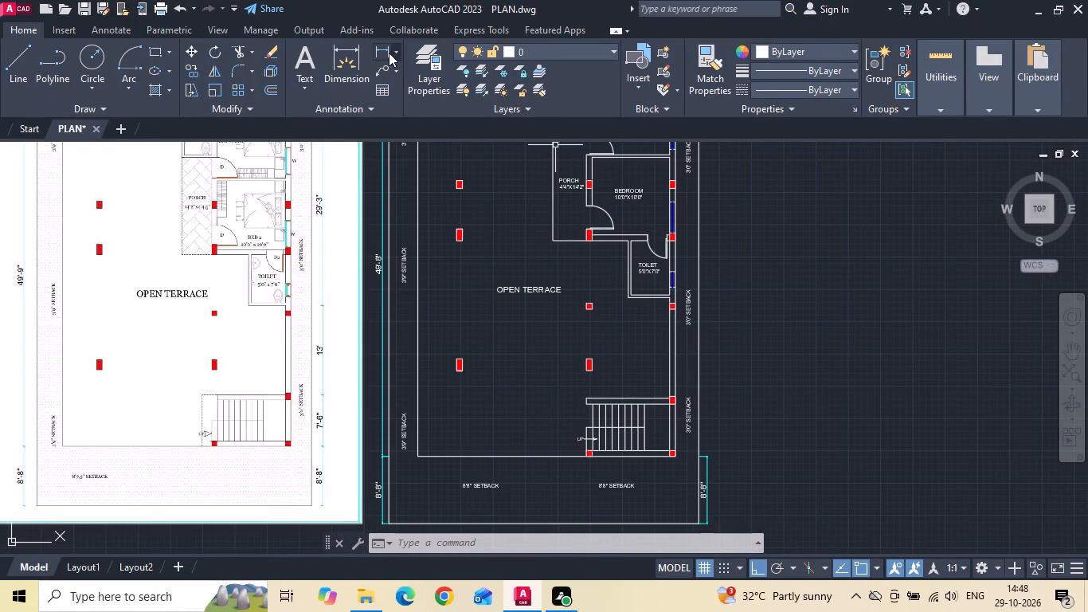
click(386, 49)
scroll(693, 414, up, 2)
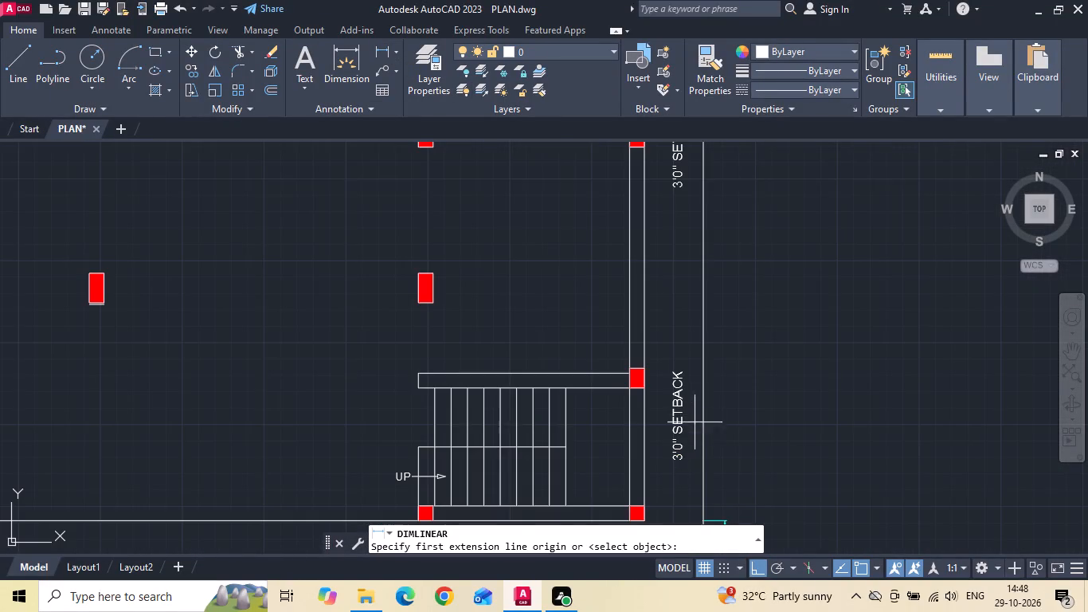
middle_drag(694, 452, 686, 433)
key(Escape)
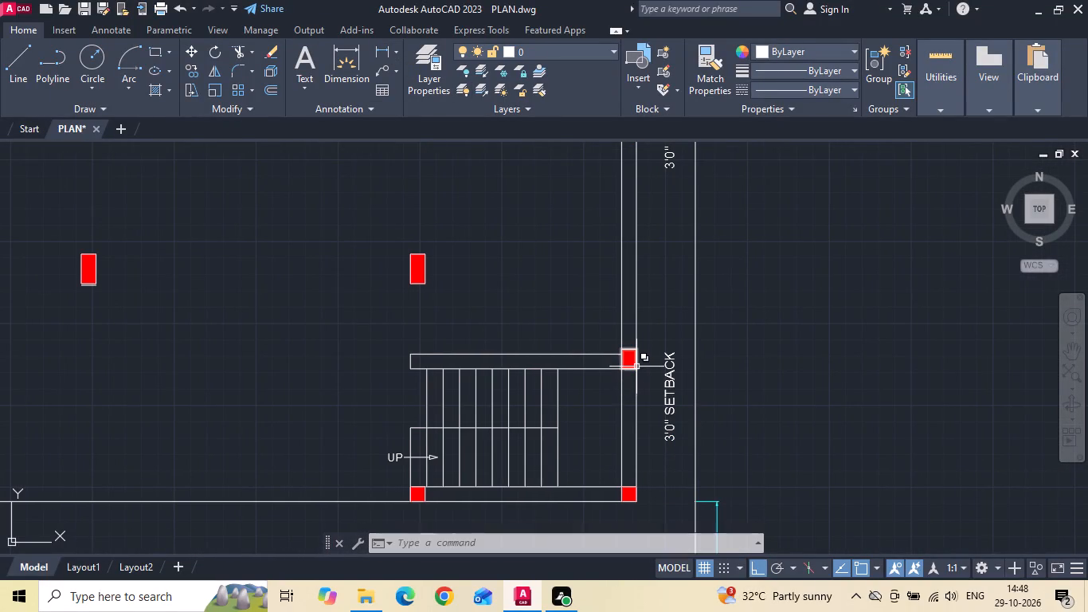
Draw a horizontal guide line from the staircase's top wall edge at the column out past the right setback boundary.
text(L)
key(space)
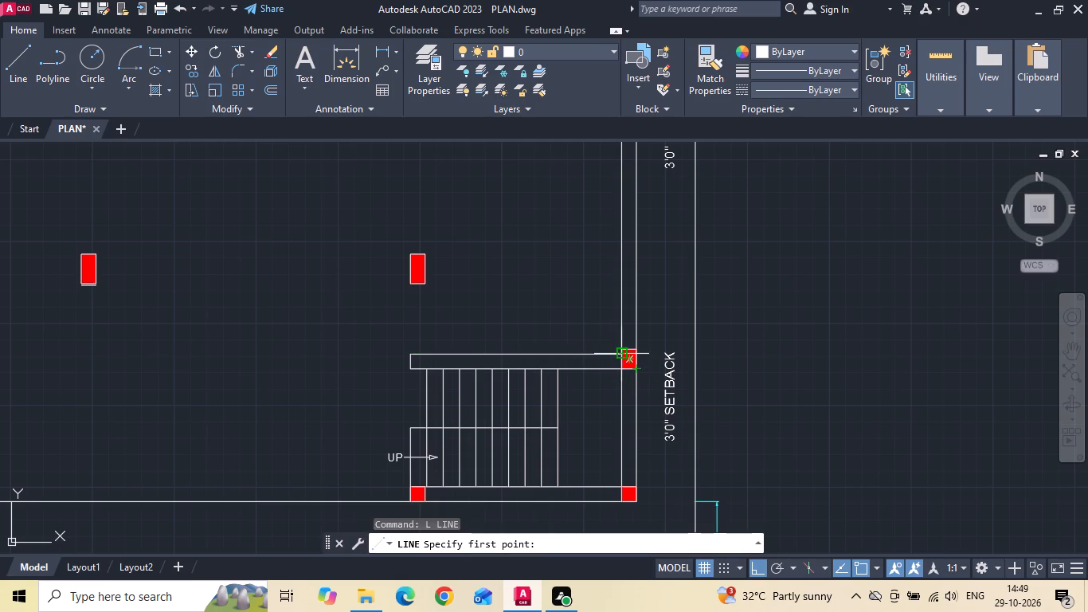
drag(619, 355, 658, 359)
click(837, 331)
key(Escape)
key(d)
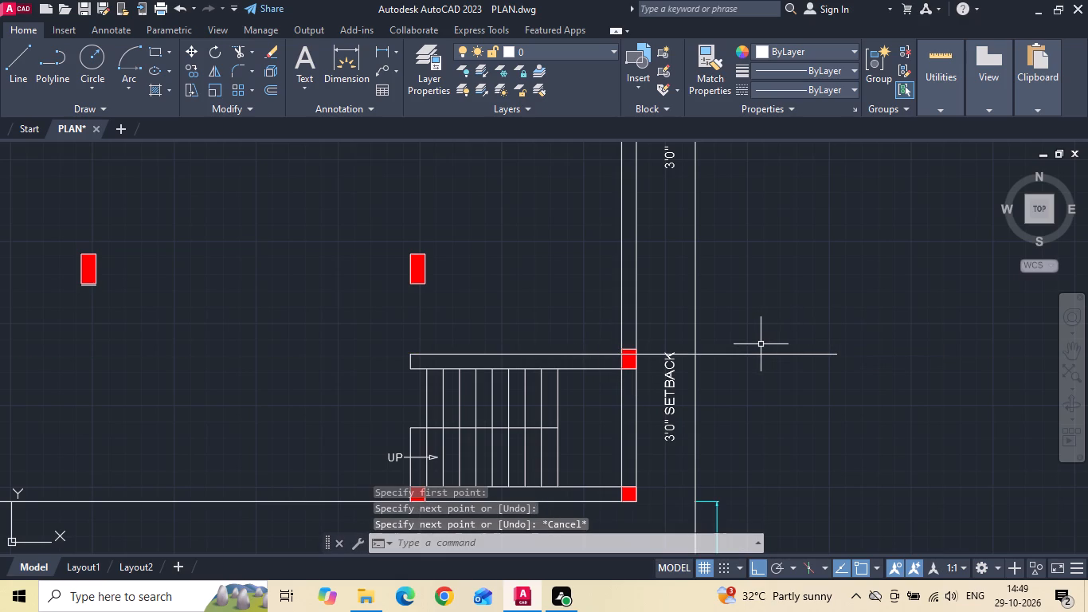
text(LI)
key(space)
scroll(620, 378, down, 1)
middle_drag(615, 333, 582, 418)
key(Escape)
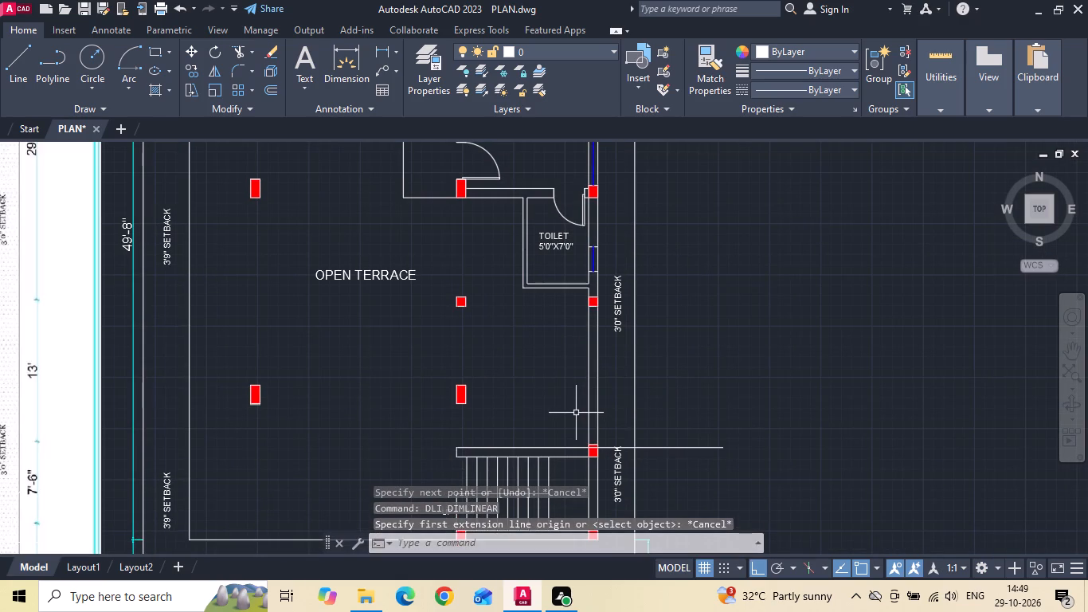
Draw a horizontal guide line from the lower toilet's bottom outer wall edge out past the right setback boundary.
key(l)
key(space)
scroll(573, 296, up, 2)
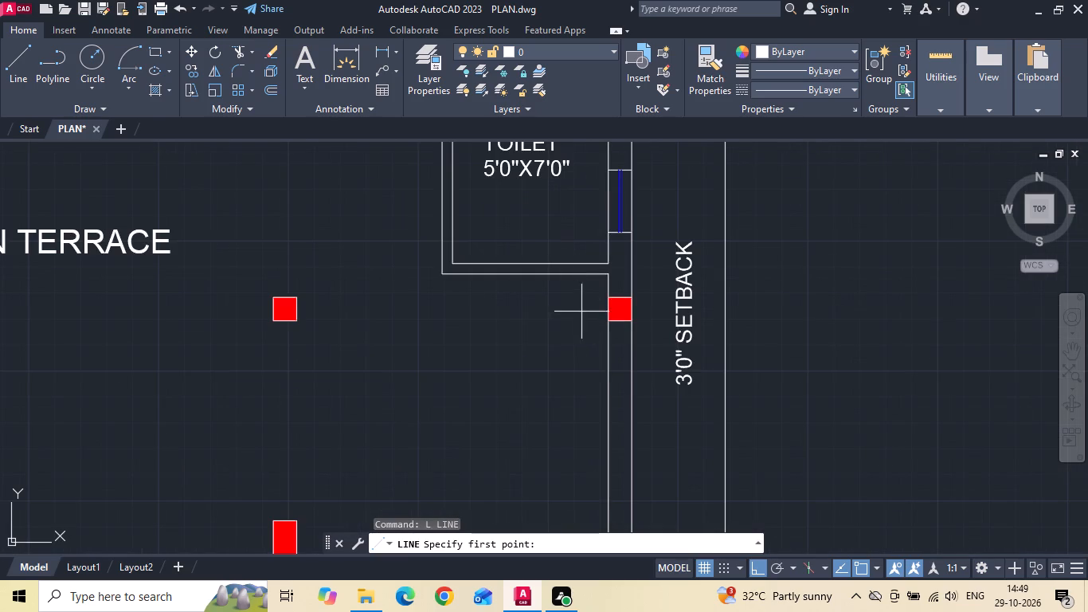
drag(605, 277, 625, 284)
click(816, 288)
middle_drag(781, 308, 706, 461)
key(Escape)
Draw a horizontal guide line from the building's upper-right outer wall corner out past the right setback boundary.
scroll(705, 461, down, 2)
scroll(623, 324, down, 2)
scroll(656, 251, up, 3)
text(L)
key(space)
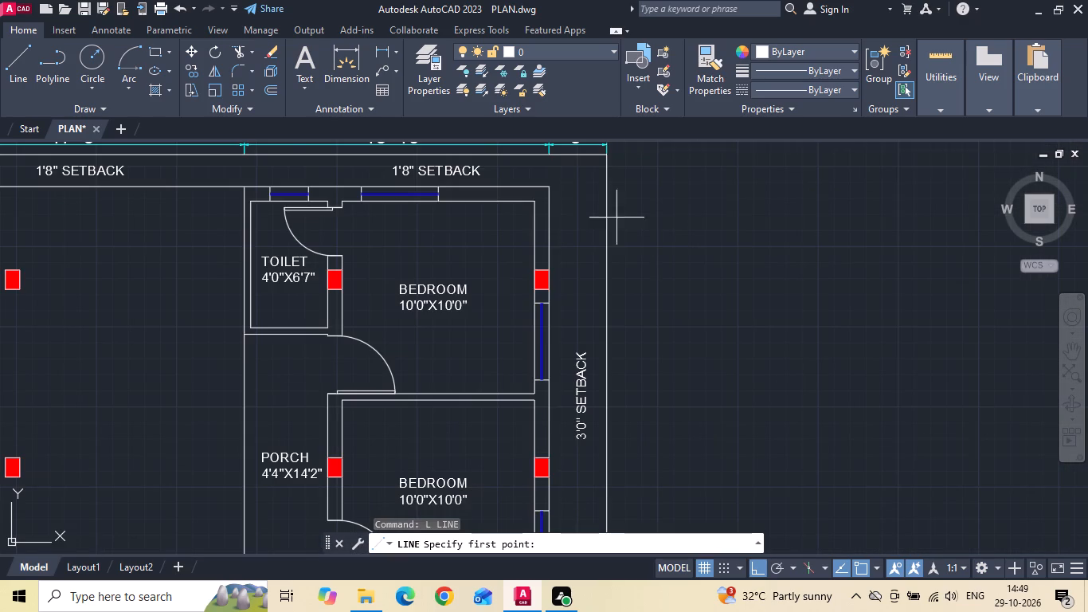
drag(550, 186, 568, 187)
click(712, 182)
key(Escape)
Continue the right 8'-8" dimension upward with 7'-6" to the staircase guide line and 13' to the toilet guide line.
scroll(691, 171, down, 4)
scroll(715, 323, up, 1)
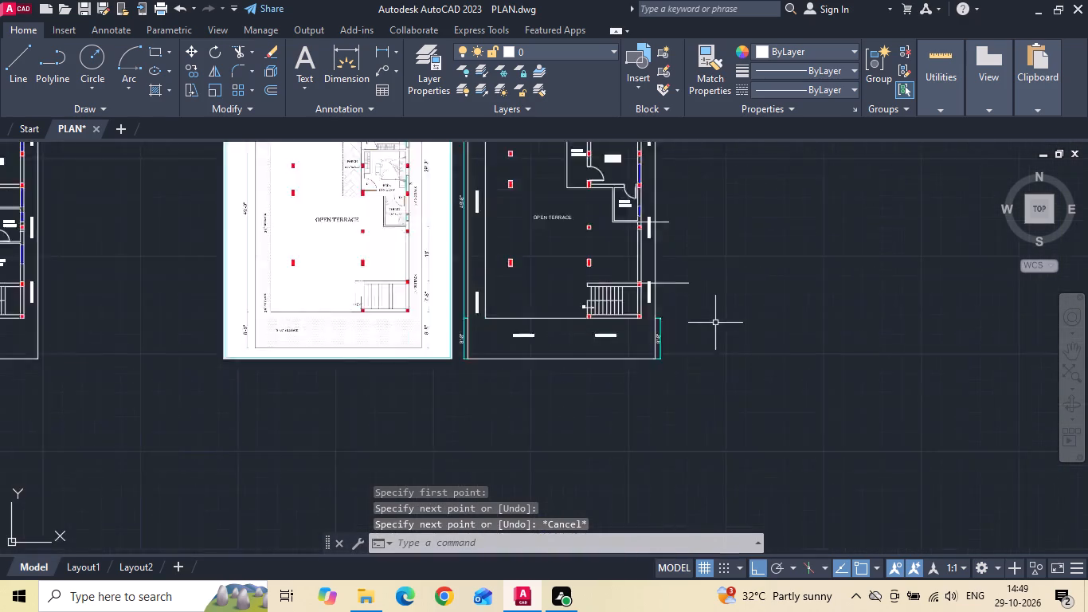
scroll(715, 323, up, 1)
scroll(659, 280, up, 2)
text(DIM)
text(CNT)
key(space)
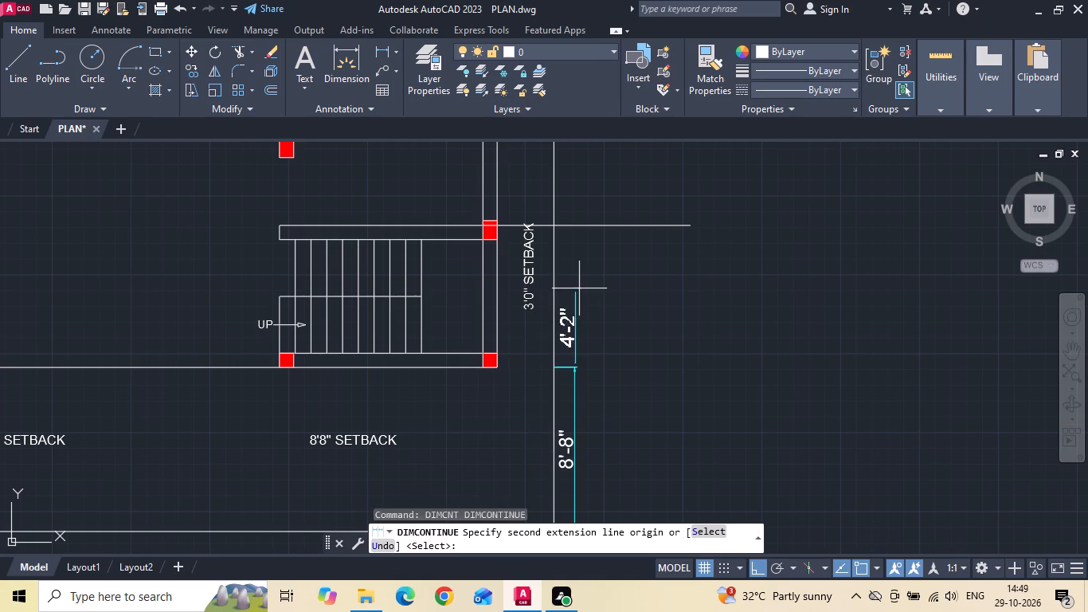
scroll(570, 237, up, 1)
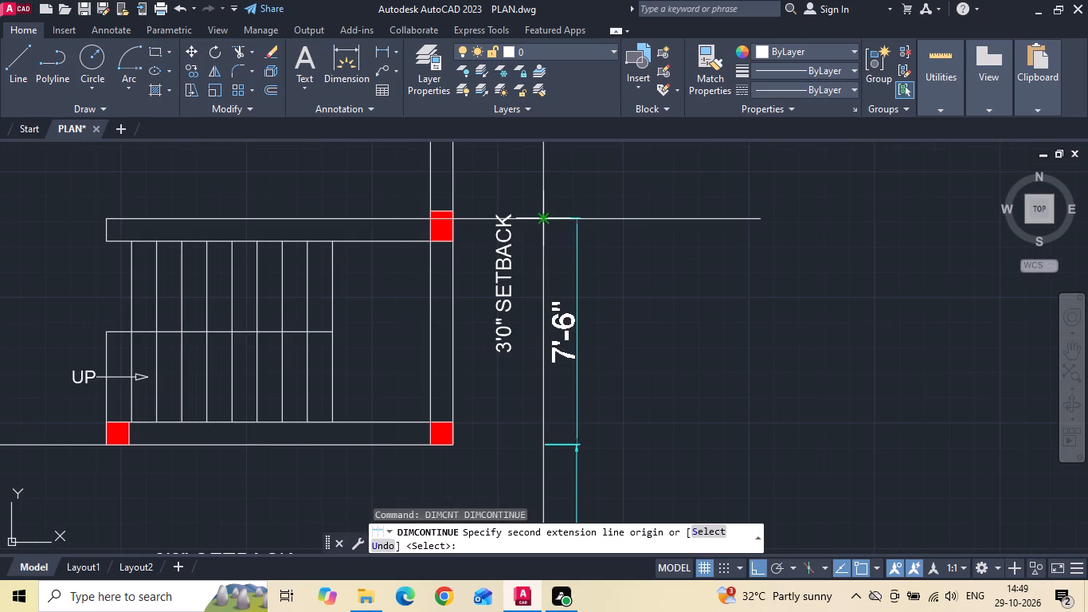
click(540, 220)
middle_drag(549, 204, 553, 454)
middle_drag(538, 232, 495, 532)
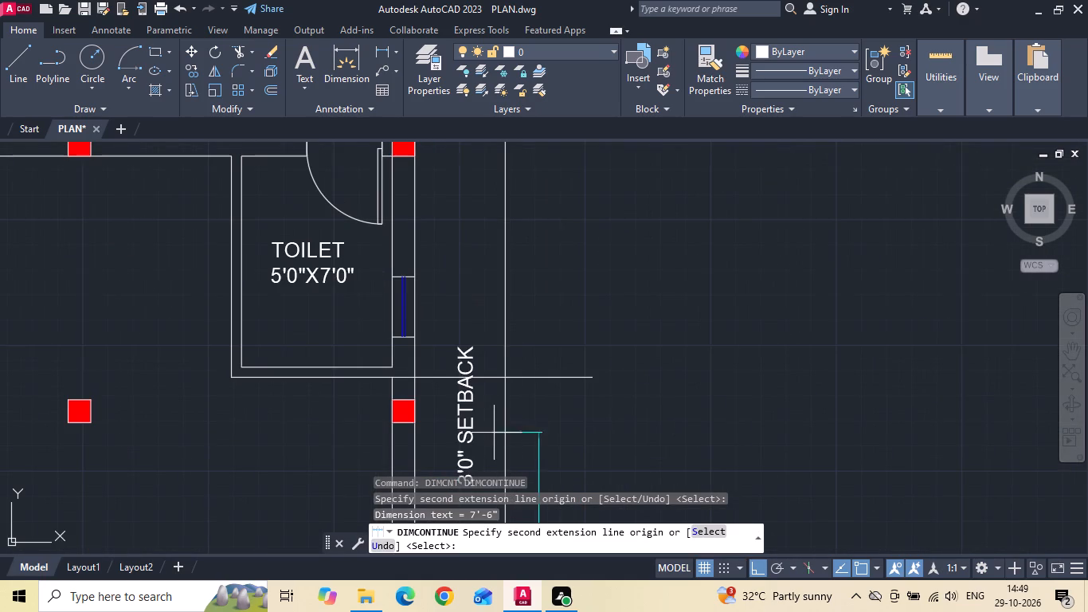
click(504, 379)
Continue the right dimension chain to the top wall guide line, and add 1'-8" up to the plan's outer upper-right corner.
scroll(501, 423, down, 2)
middle_drag(499, 282, 501, 309)
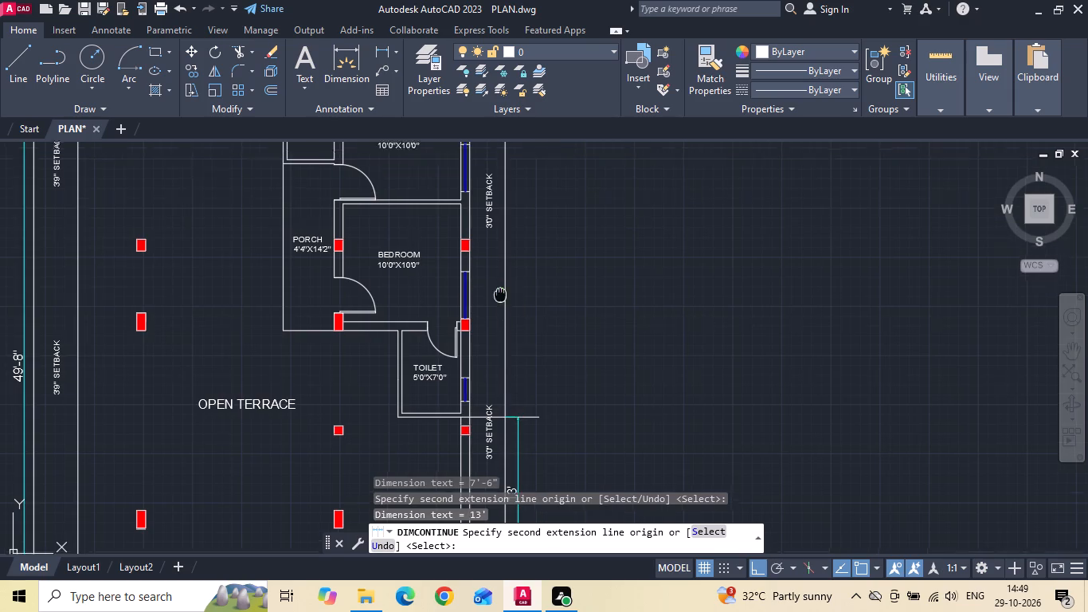
middle_drag(501, 309, 475, 484)
scroll(475, 284, up, 3)
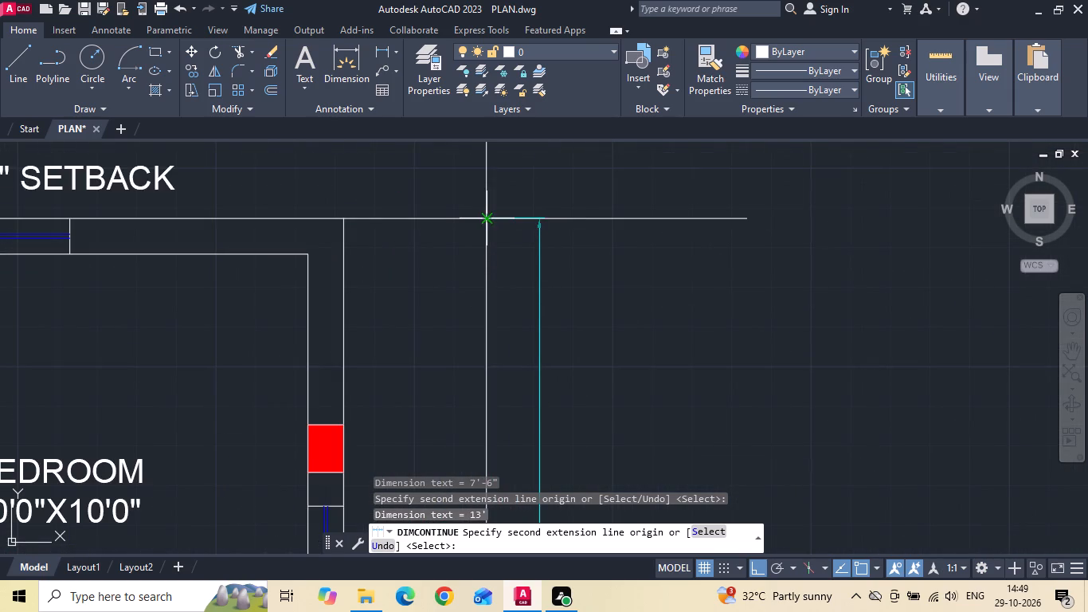
click(489, 218)
middle_drag(487, 221, 487, 339)
click(483, 260)
key(Escape)
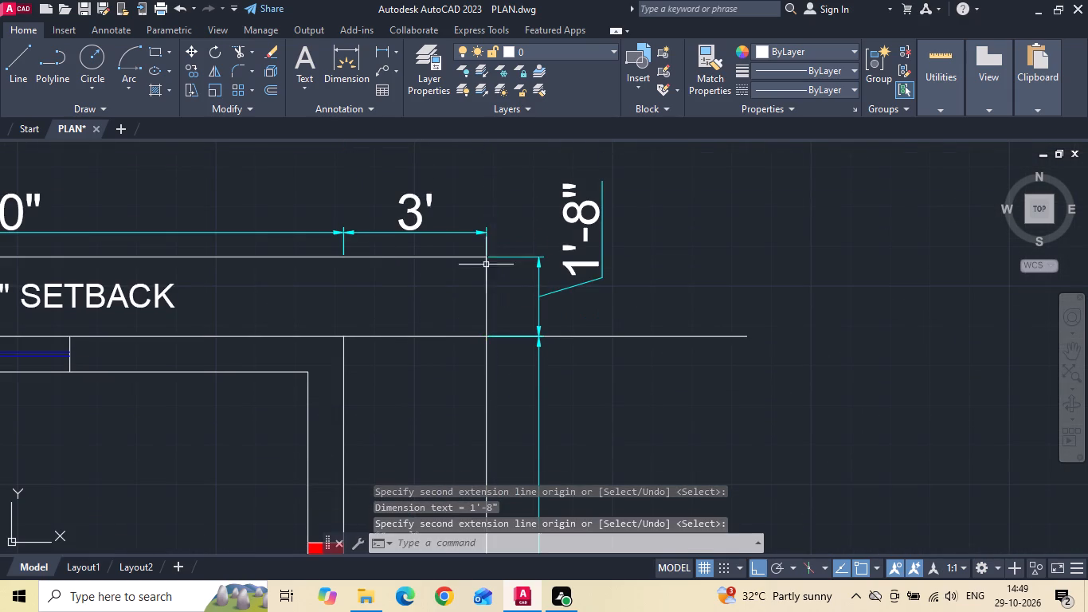
Erase the horizontal guide line at the building's upper-right corner.
drag(644, 273, 614, 372)
click(611, 376)
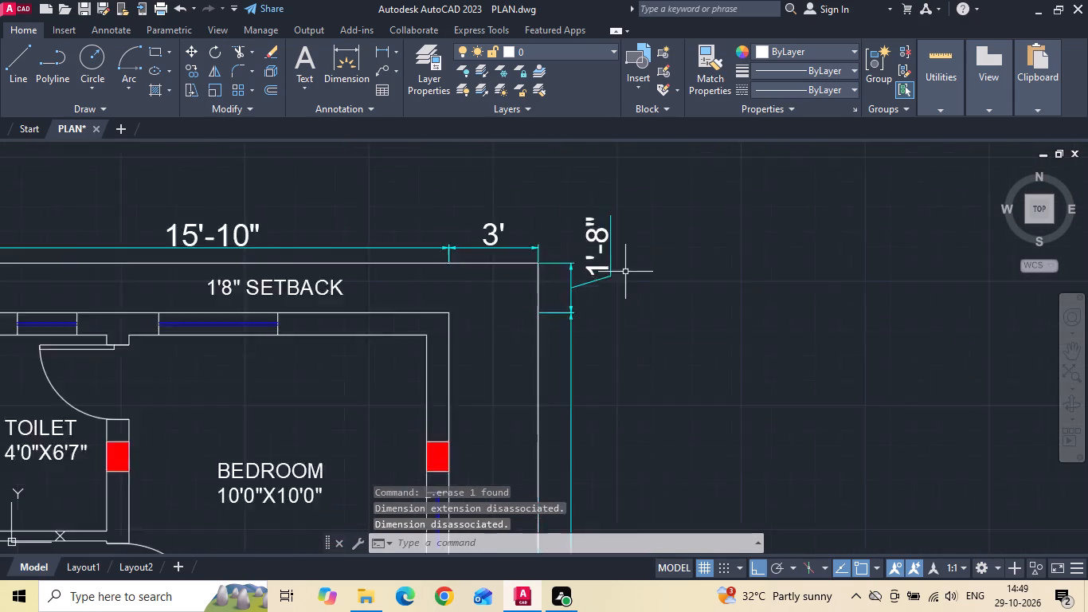
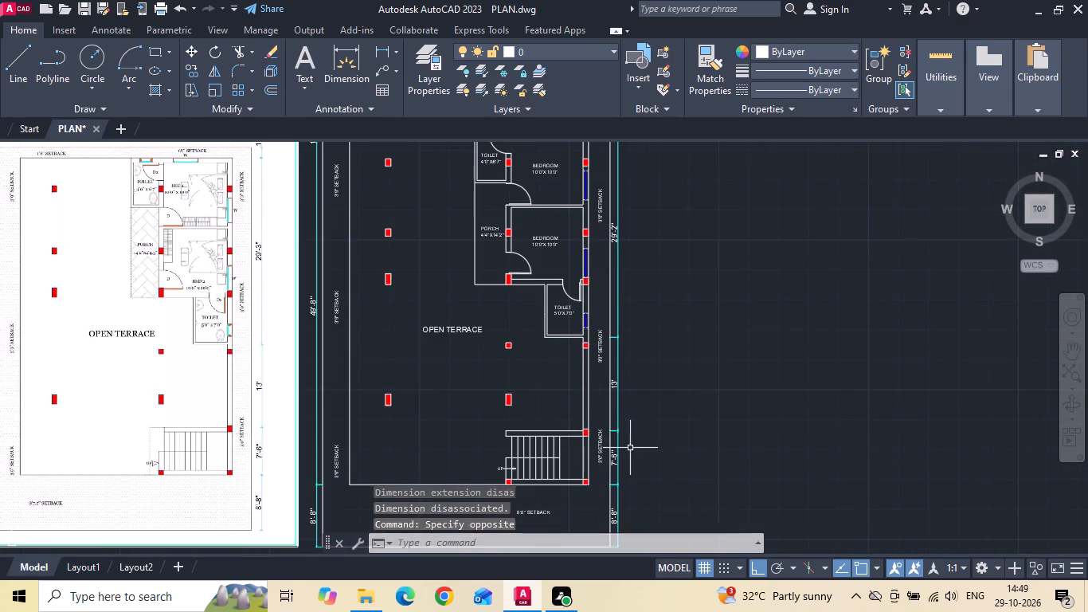
Draw vertical guide lines from the building's lower-left, staircase-left and lower-right corners down past the terrace plan's bottom setback boundary.
scroll(660, 279, down, 1)
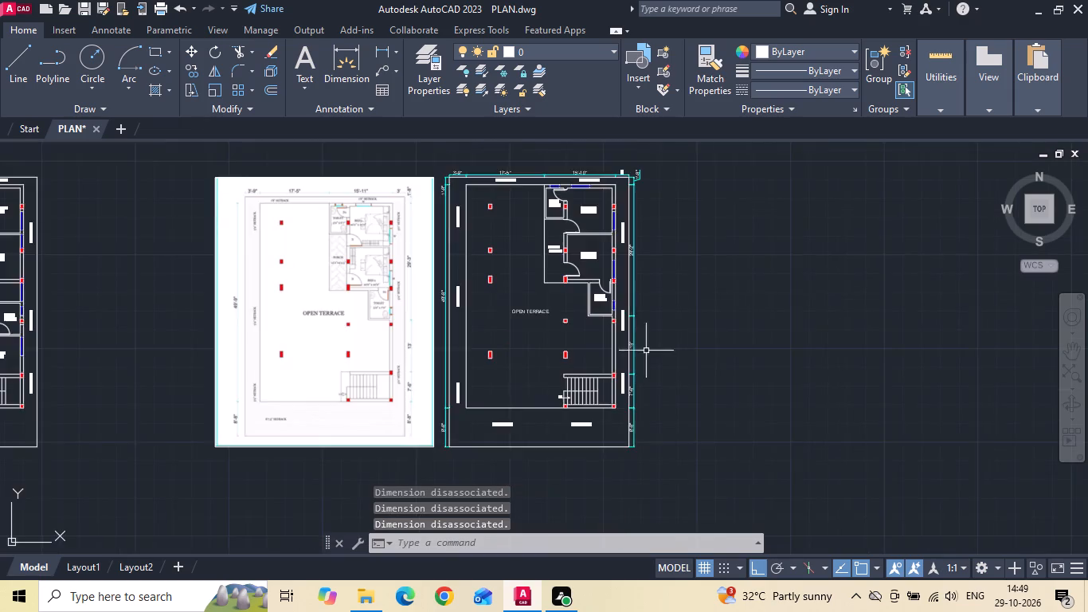
scroll(639, 408, up, 2)
middle_drag(612, 439, 672, 367)
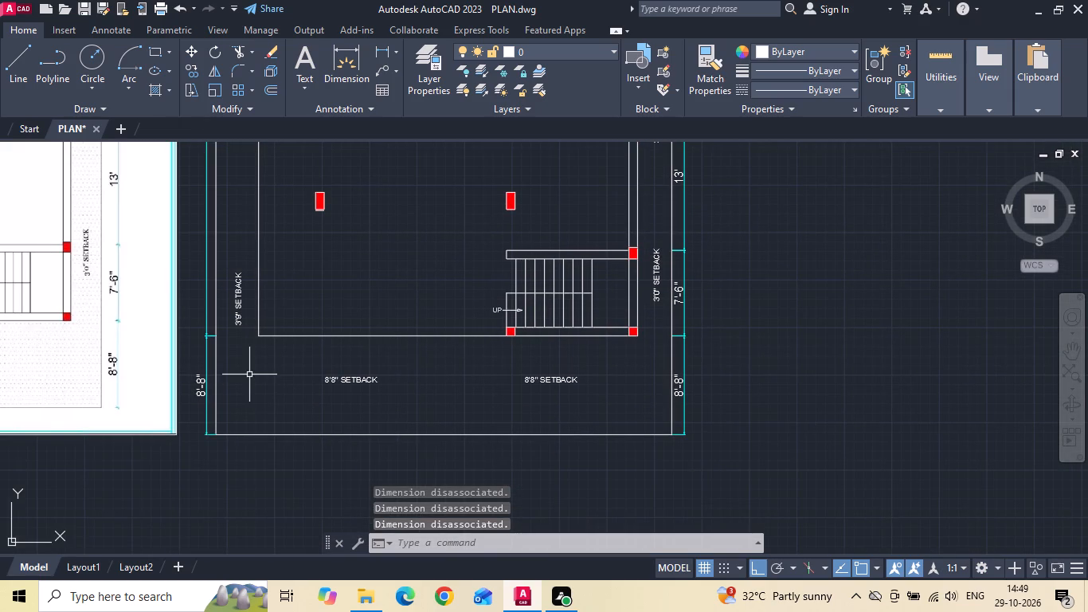
middle_click(245, 375)
text(L)
key(space)
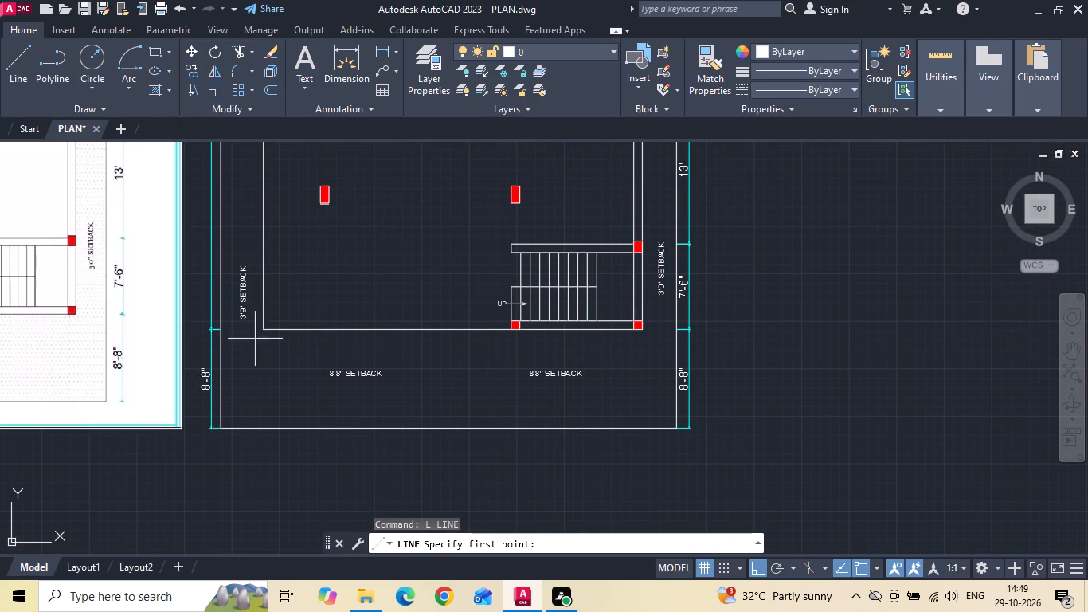
drag(259, 328, 264, 415)
click(265, 474)
key(Escape)
key(l)
key(space)
drag(644, 331, 648, 375)
click(629, 484)
key(space)
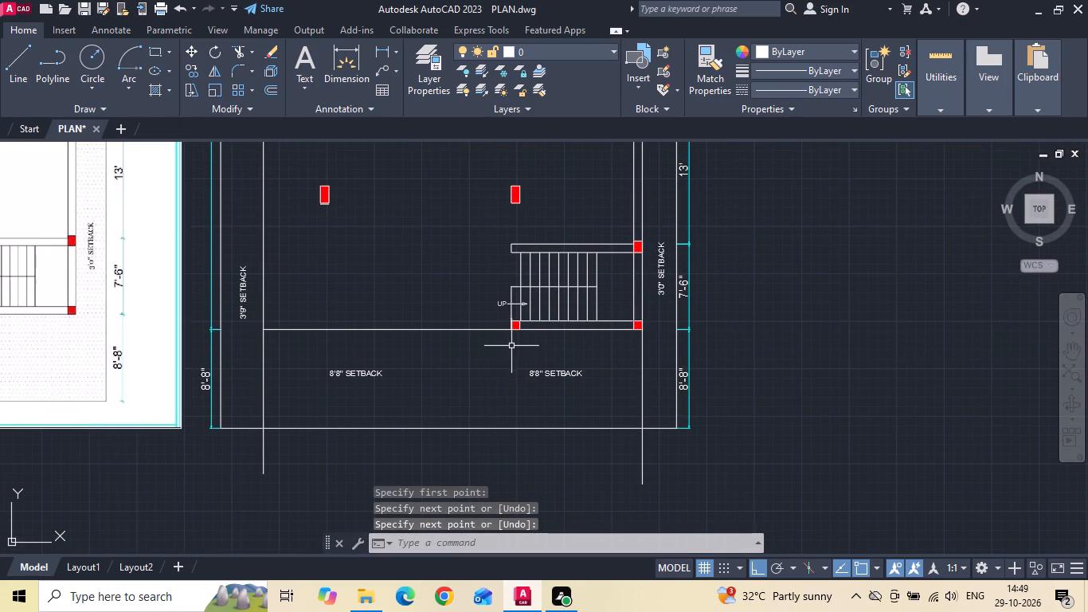
key(space)
drag(509, 337, 507, 374)
click(480, 488)
key(Escape)
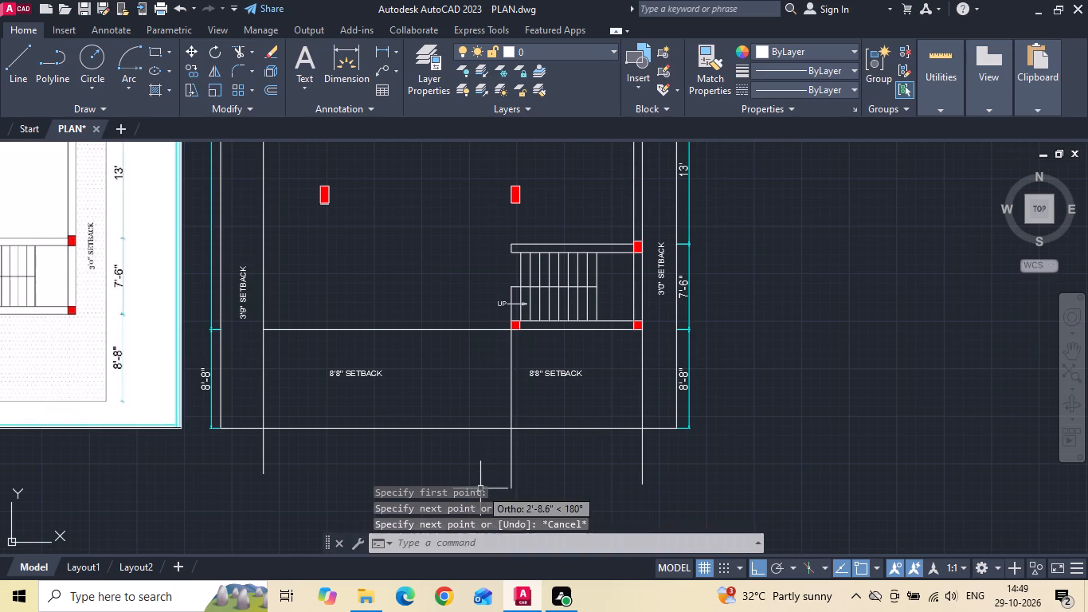
Add the 3'-9" linear dimension below the plan, from the outer lower-left corner to the first guide line.
middle_drag(470, 449, 598, 390)
scroll(427, 396, up, 2)
text(DLI)
key(space)
click(229, 336)
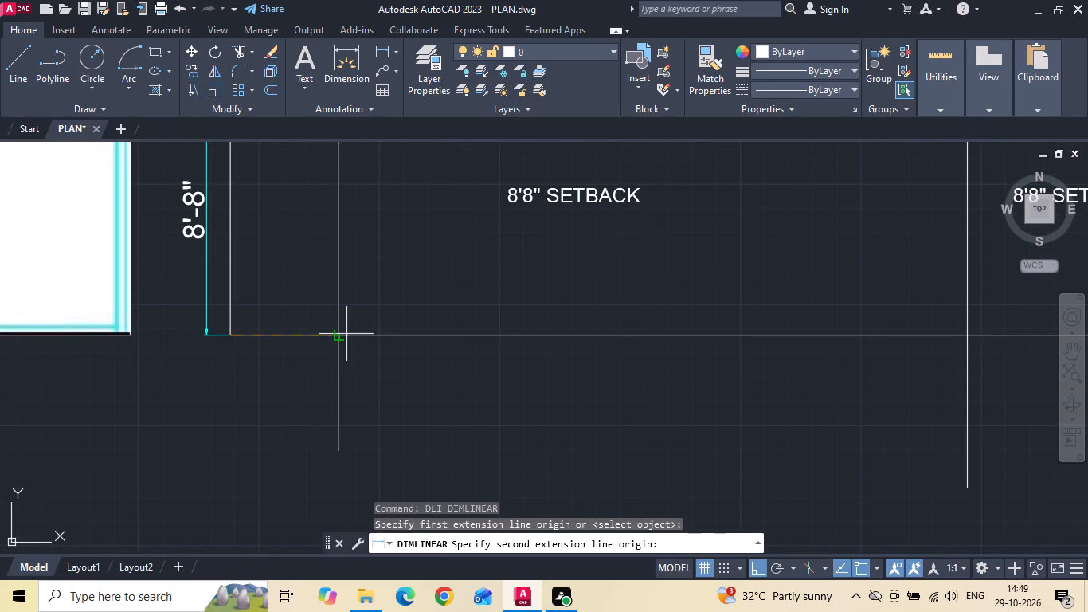
click(337, 338)
scroll(310, 374, up, 1)
click(308, 364)
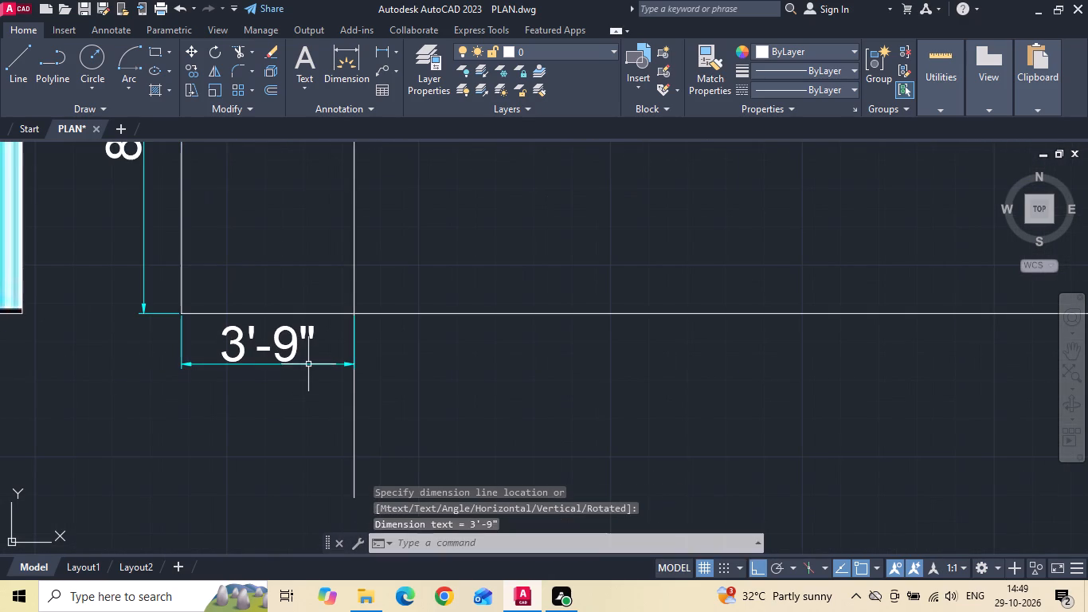
Continue the bottom dimension chain with 21'-9" and 11'-6" to the guide lines and 3' to the outer lower-right corner.
text(DIMCNT)
key(space)
scroll(256, 408, down, 2)
middle_drag(699, 407, 577, 421)
scroll(576, 421, up, 2)
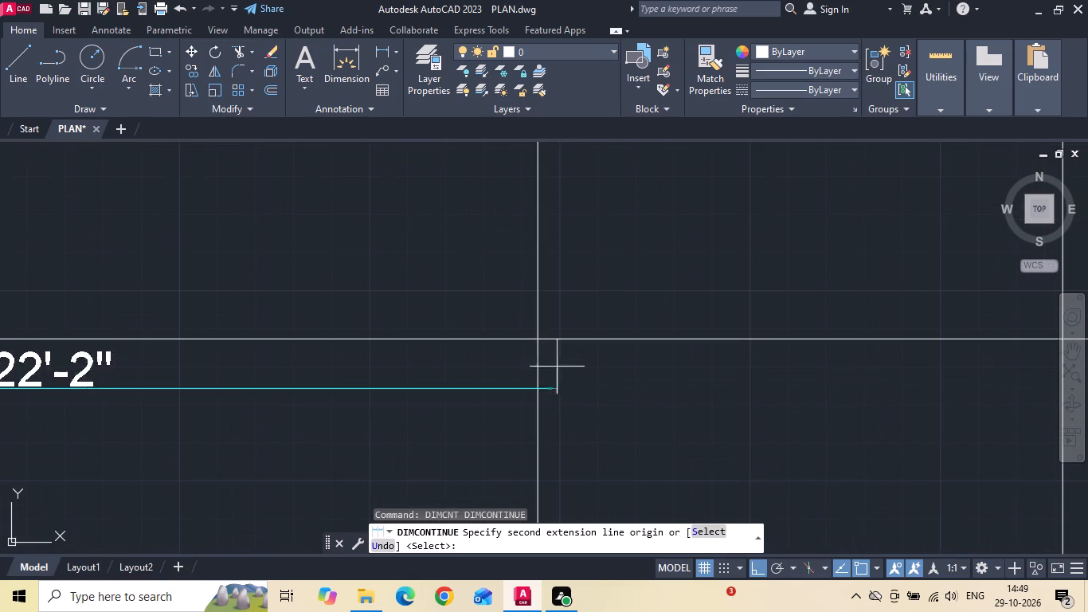
click(542, 337)
scroll(530, 358, down, 1)
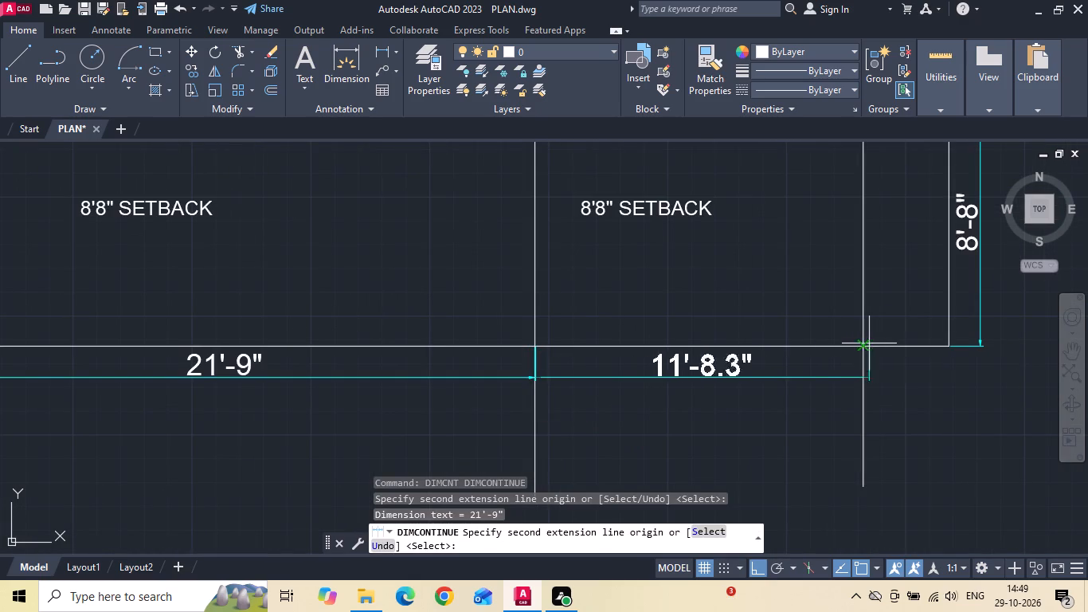
click(867, 343)
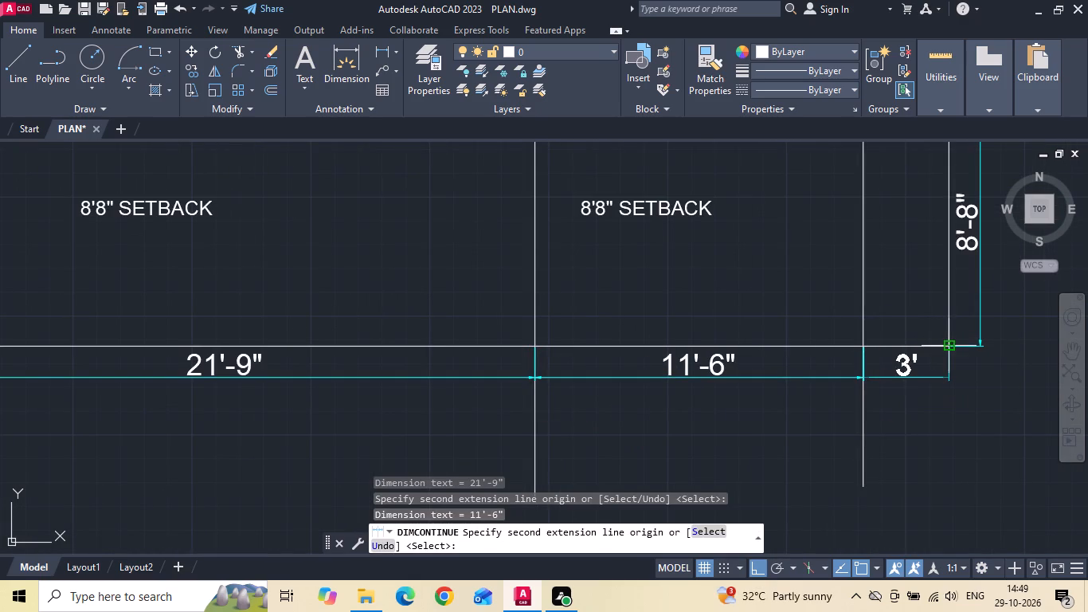
click(950, 342)
key(Escape)
Erase the three vertical guide lines below the building.
scroll(923, 391, down, 2)
click(912, 419)
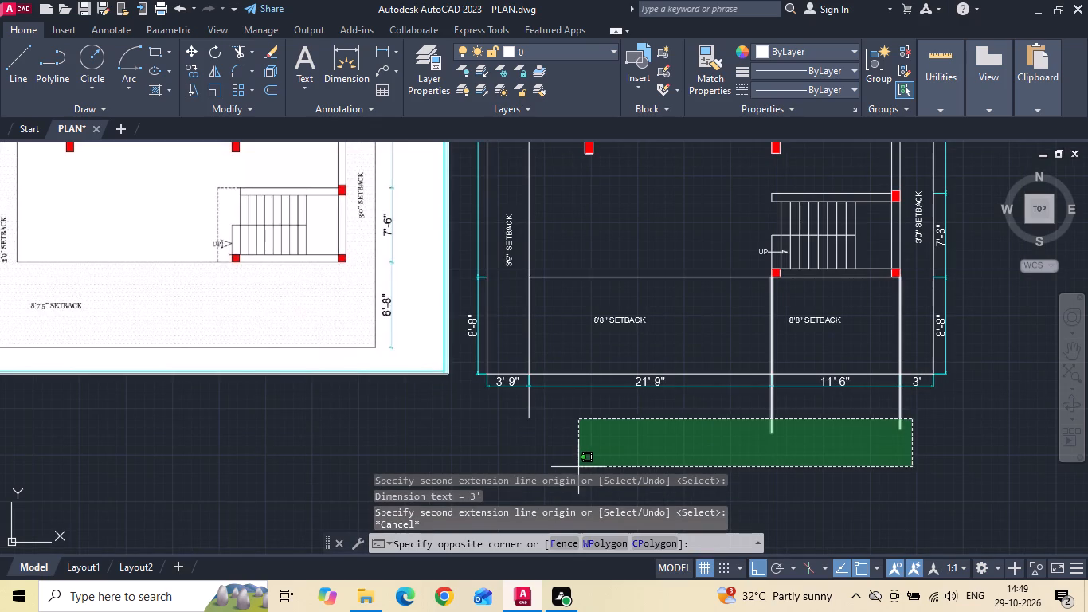
click(472, 410)
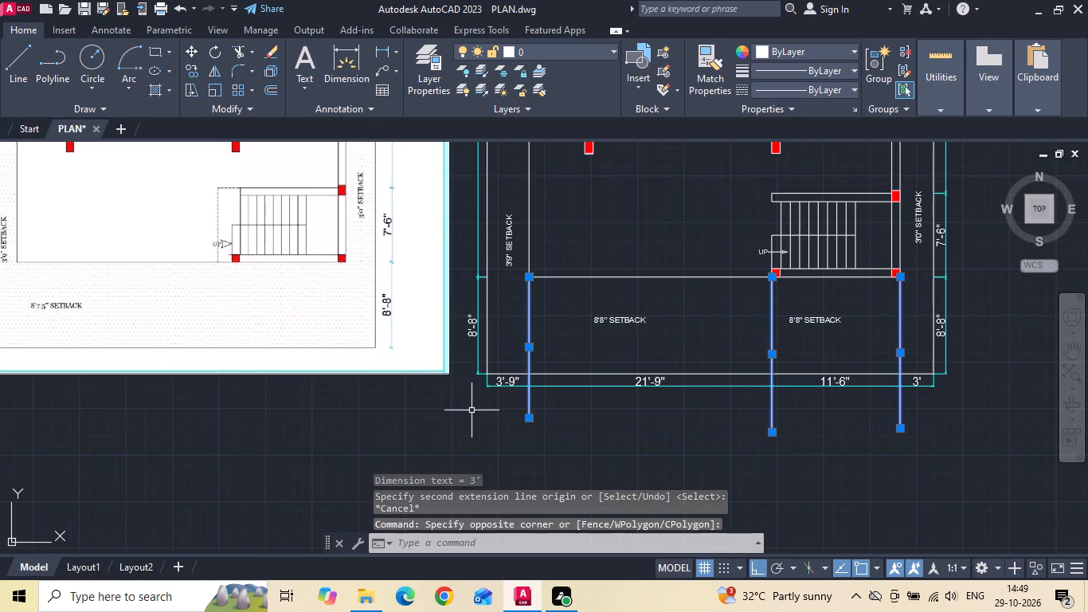
key(Delete)
Add the overall 40' horizontal dimension between the plan's outer lower corners, placed below the bottom dimension chain.
text(DLI)
key(space)
scroll(481, 393, up, 2)
click(491, 354)
scroll(408, 406, down, 2)
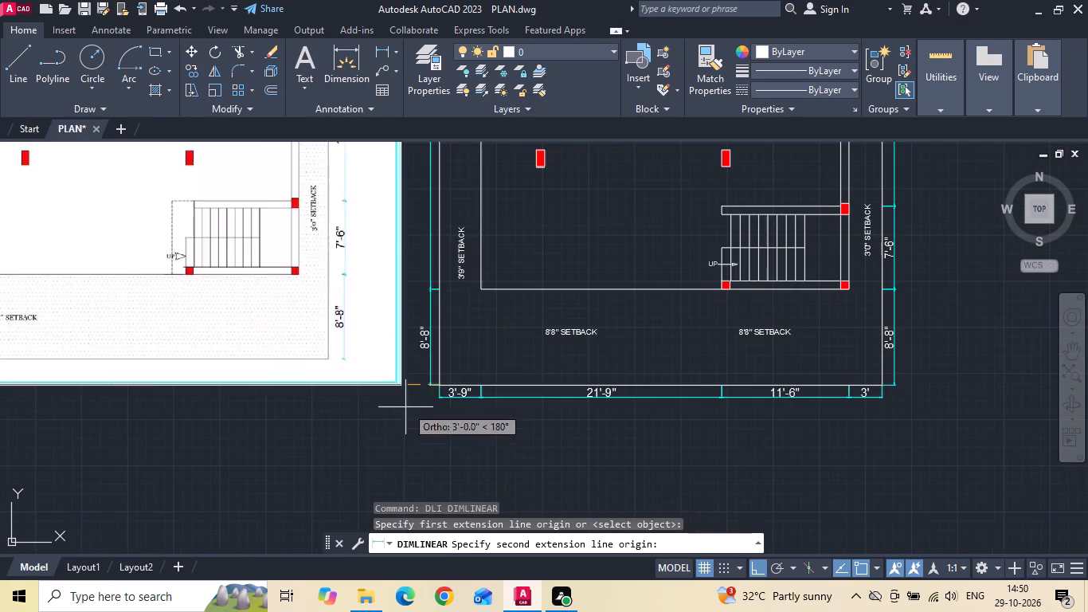
scroll(1004, 379, up, 1)
click(810, 388)
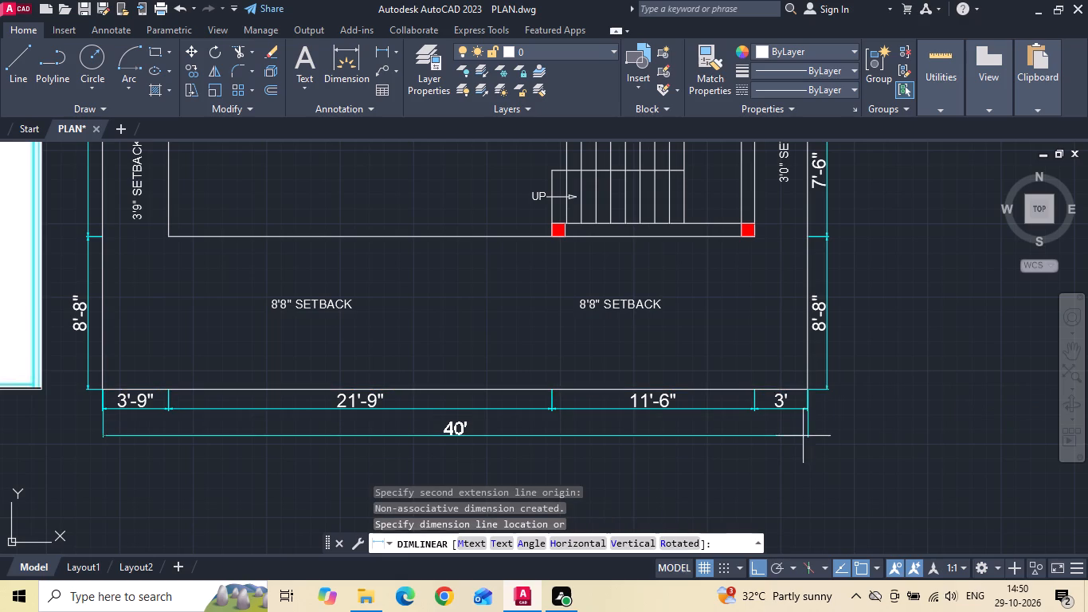
click(800, 441)
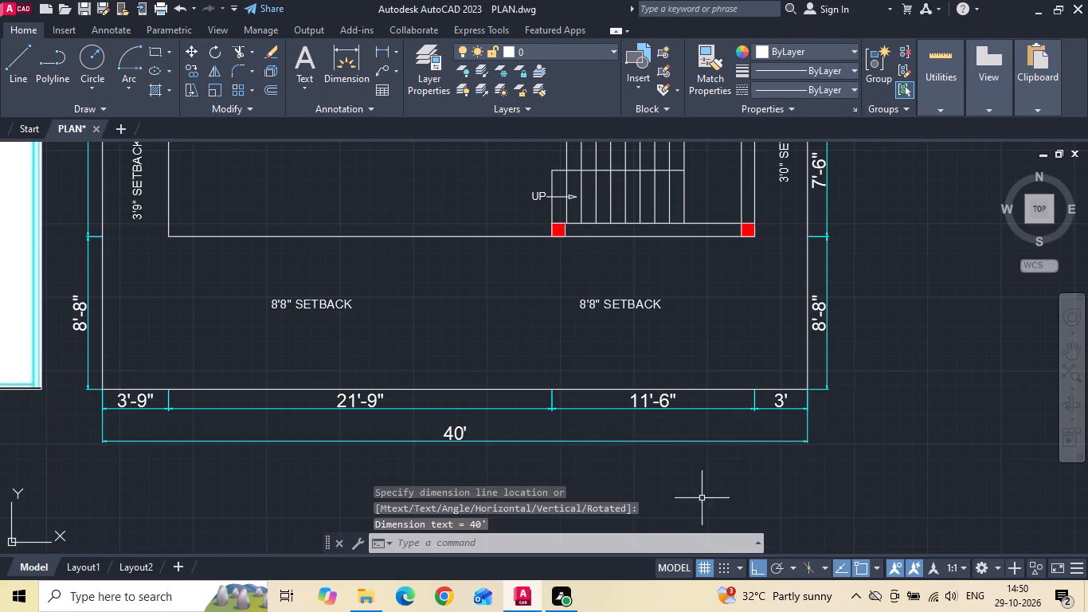
Add the overall 60' vertical dimension between the plan's outer left corners, placed outside the left dimension chain.
key(space)
scroll(77, 395, up, 3)
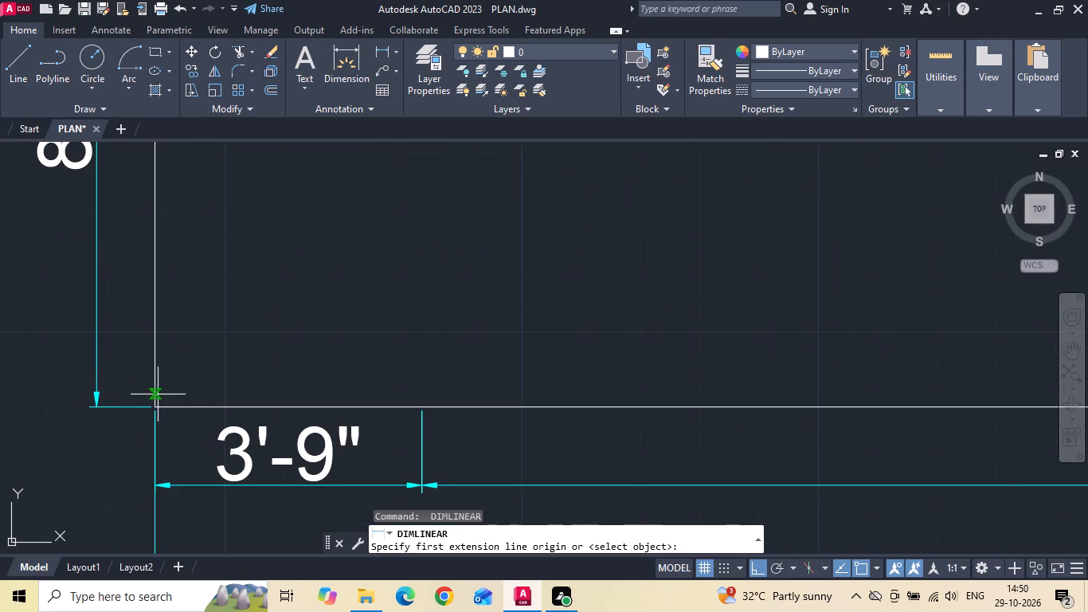
click(154, 403)
scroll(358, 437, down, 4)
middle_drag(326, 282, 336, 481)
middle_drag(378, 235, 340, 429)
middle_drag(270, 255, 270, 342)
scroll(288, 270, up, 4)
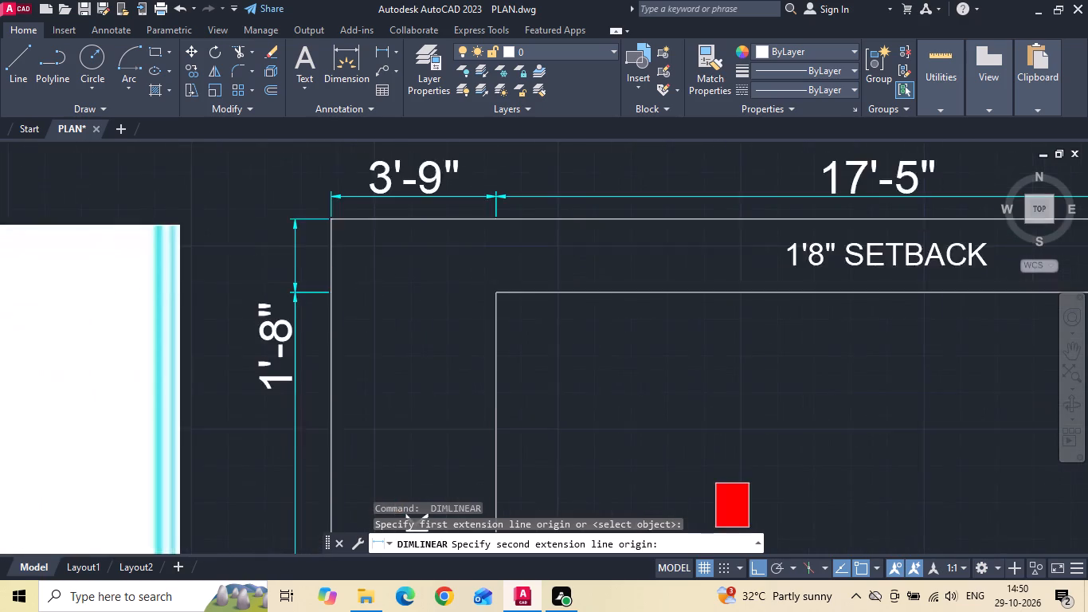
click(358, 186)
scroll(358, 189, down, 4)
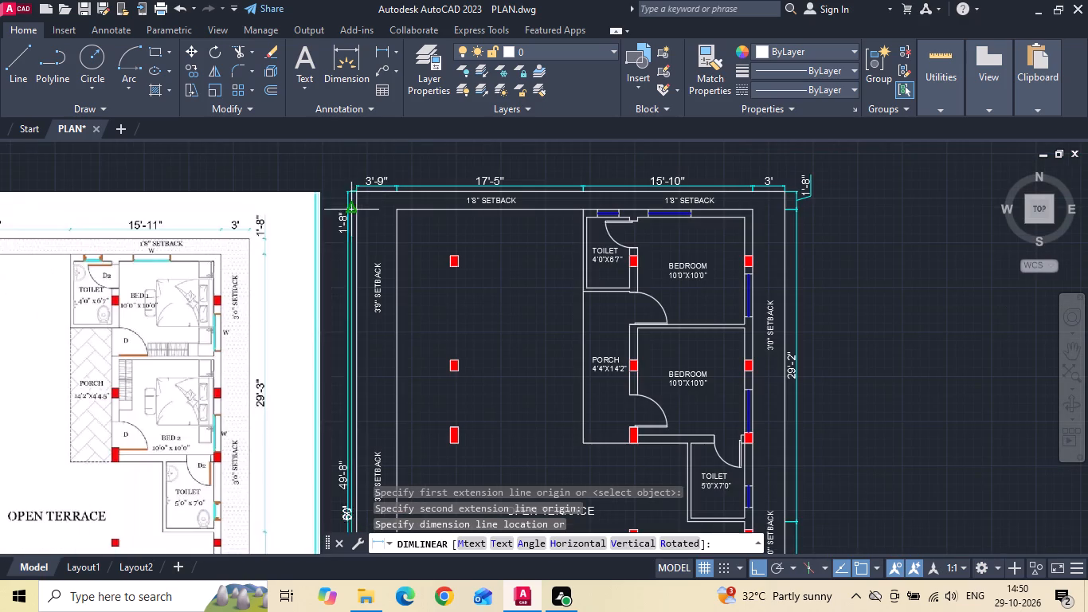
middle_drag(327, 356, 350, 242)
scroll(342, 435, up, 2)
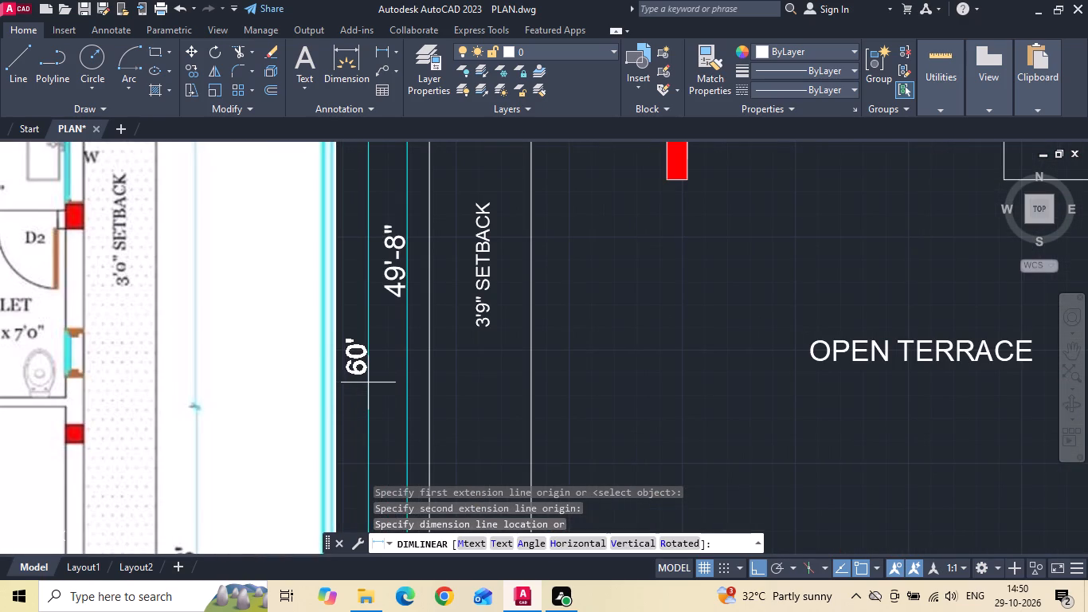
click(372, 383)
Move the reference image of the neighbouring two-kitchen floor plan leftward, away from its drawn plan.
scroll(640, 292, down, 1)
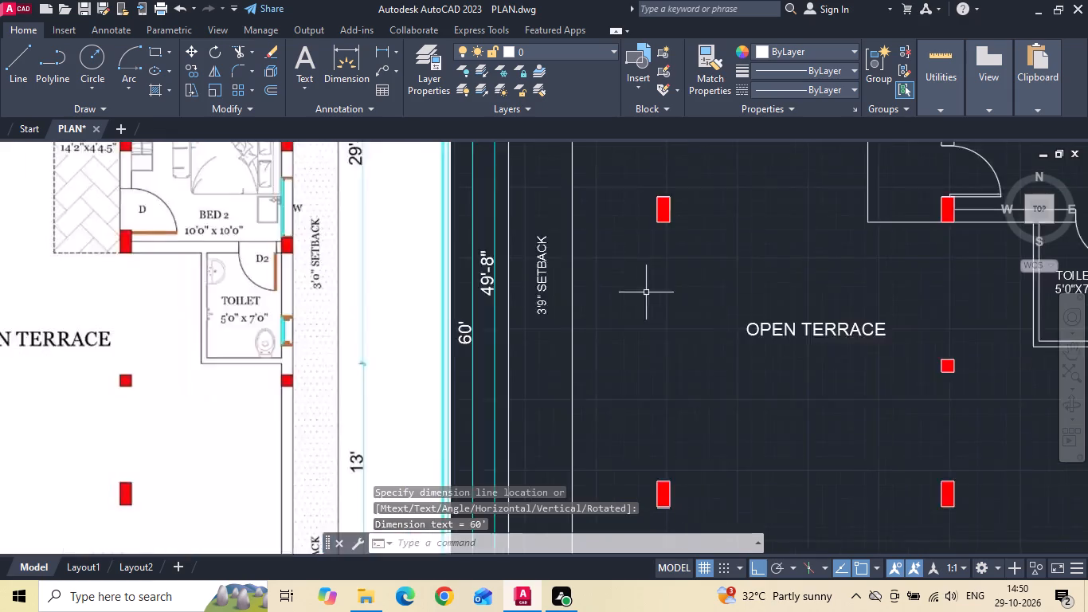
scroll(646, 292, down, 3)
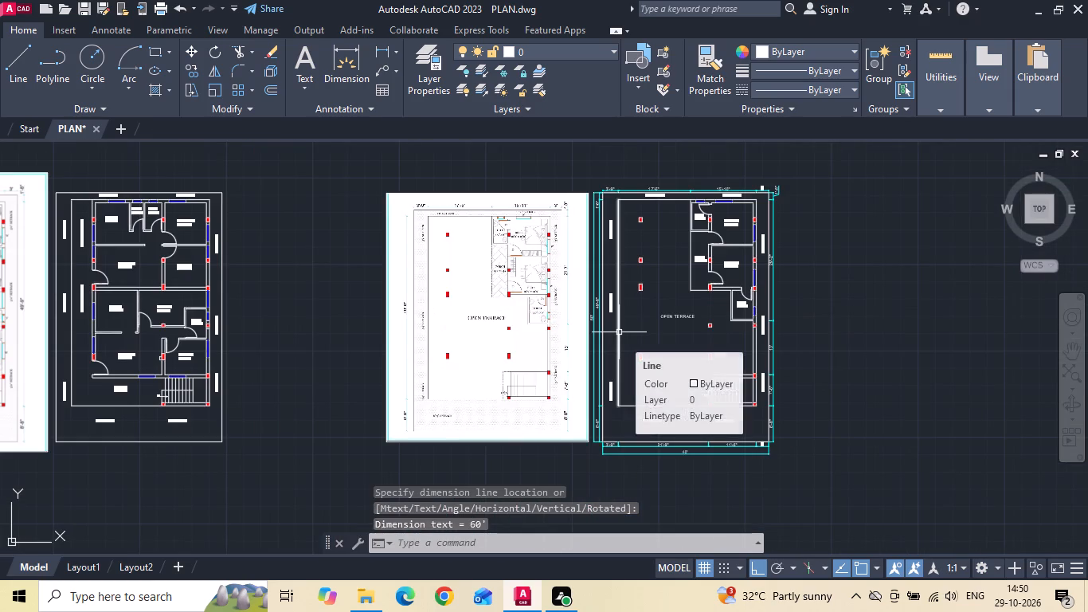
scroll(619, 332, down, 1)
scroll(250, 251, up, 1)
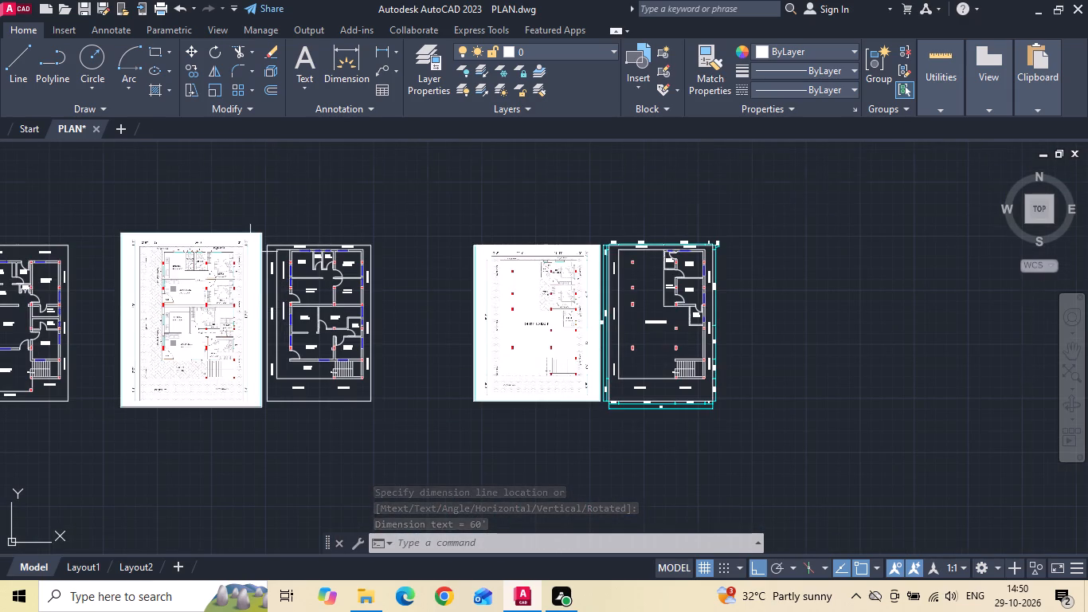
scroll(250, 251, up, 4)
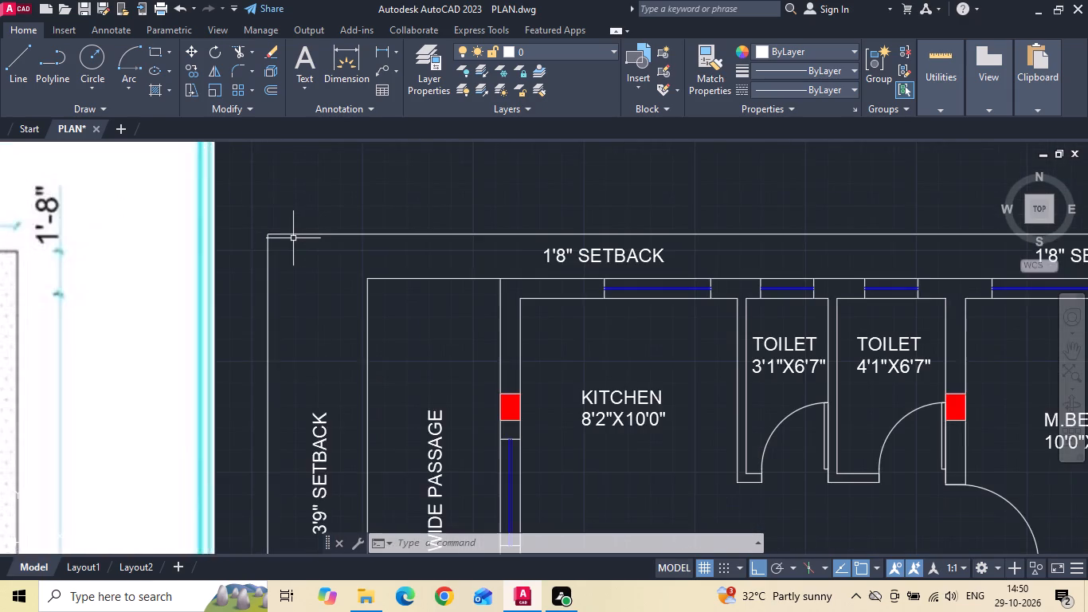
middle_drag(292, 238, 363, 252)
scroll(368, 248, down, 3)
drag(326, 204, 287, 245)
click(284, 246)
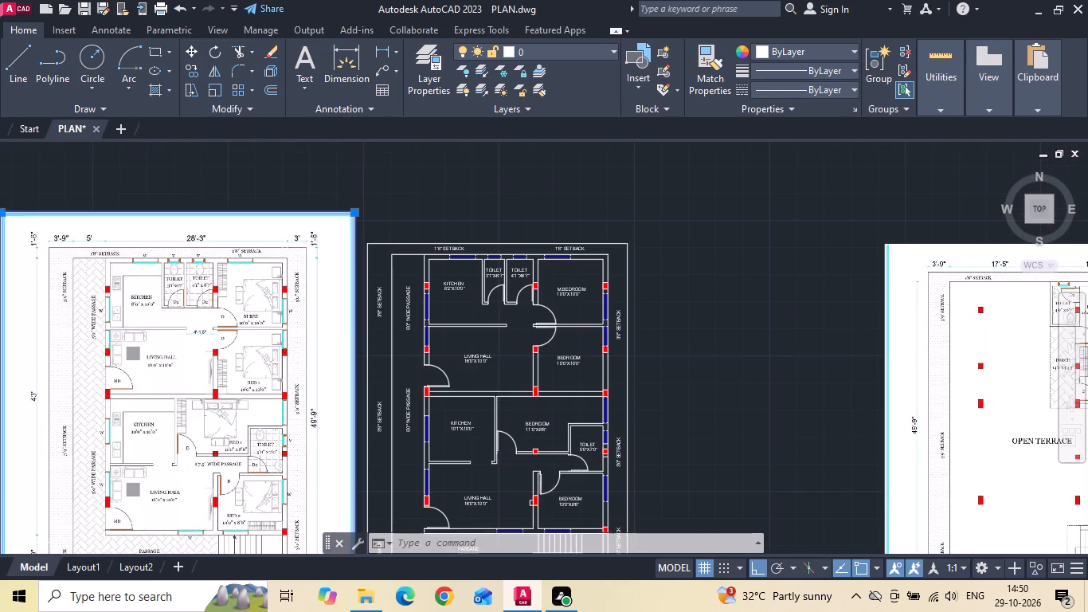
right_click(284, 247)
click(299, 285)
scroll(720, 207, down, 1)
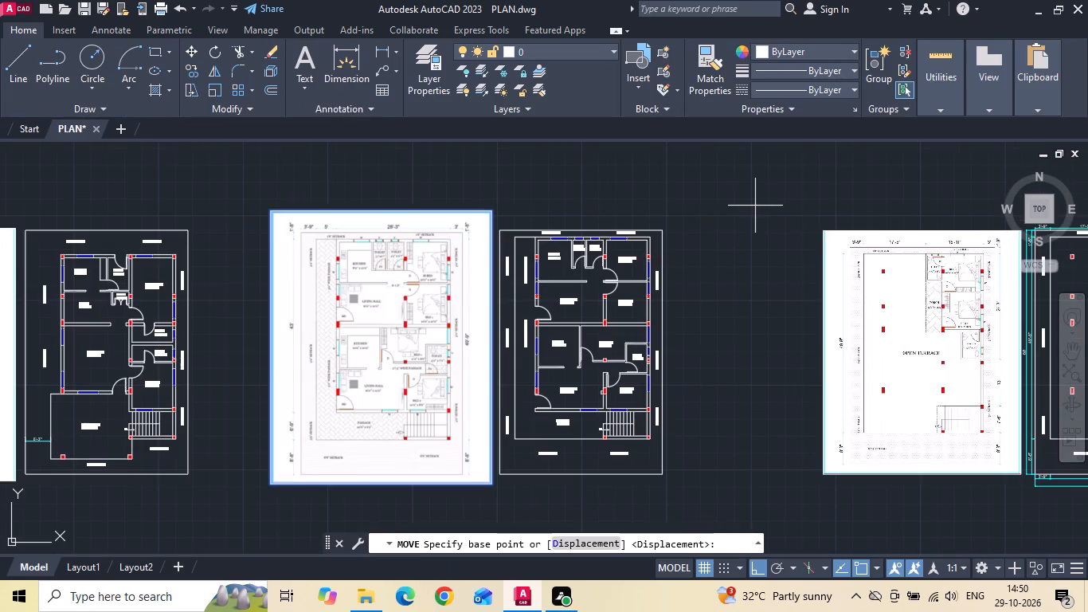
click(756, 206)
click(728, 204)
Draw a horizontal guide line from the 5'0" wide passage's upper-left corner to the two-kitchen plan's left setback boundary.
scroll(534, 206, up, 3)
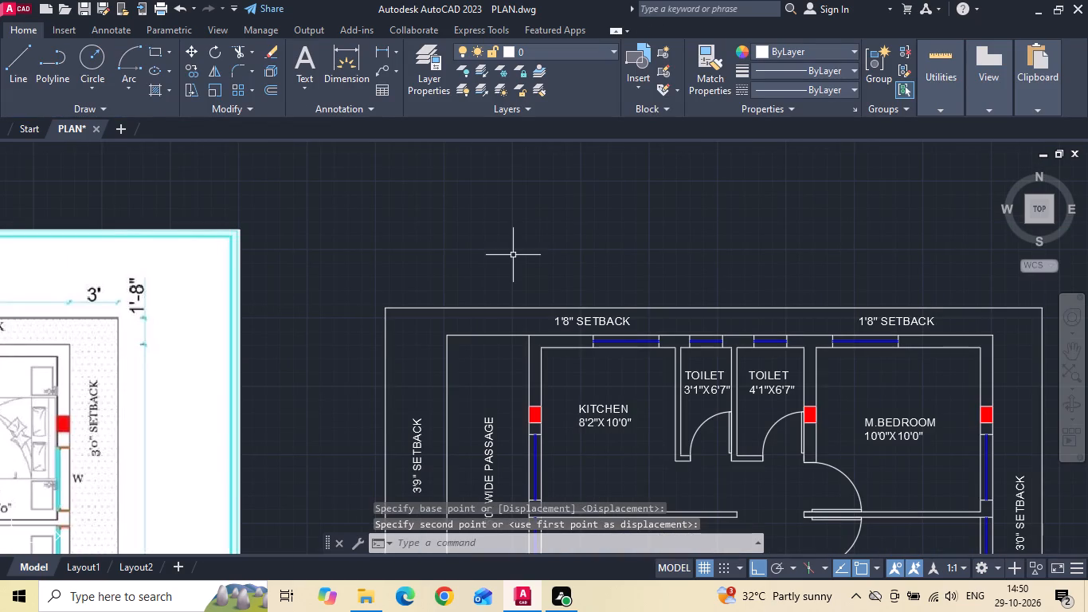
key(l)
key(space)
click(440, 331)
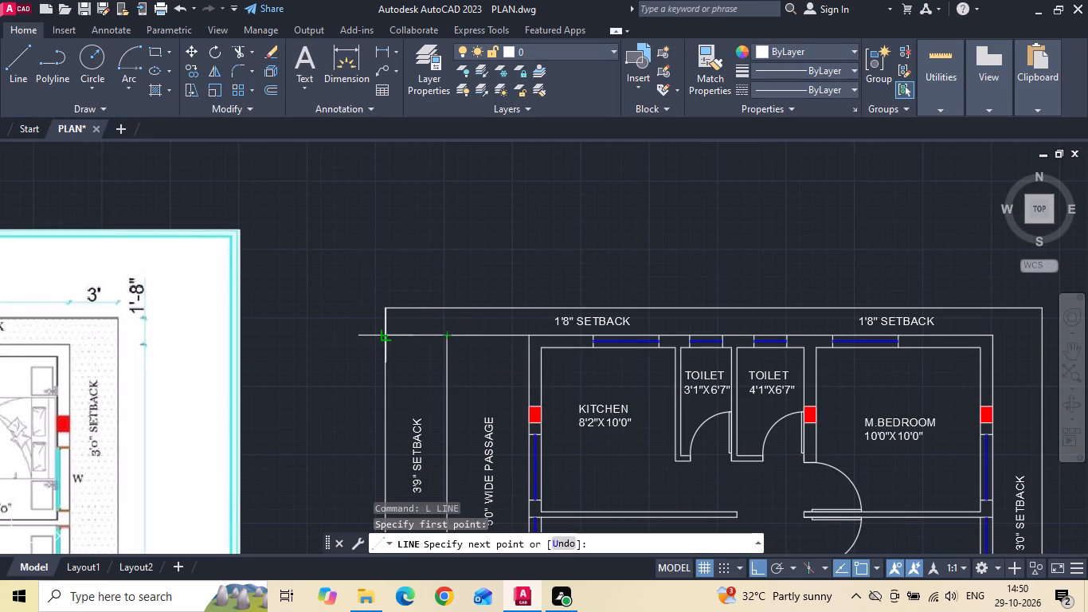
click(382, 331)
key(space)
Draw horizontal guide lines leftward past the left boundary from the wall above the 21'9"X6'9" passage and from the building's lower-left corner.
middle_drag(407, 349, 407, 212)
scroll(408, 206, down, 2)
scroll(416, 359, up, 1)
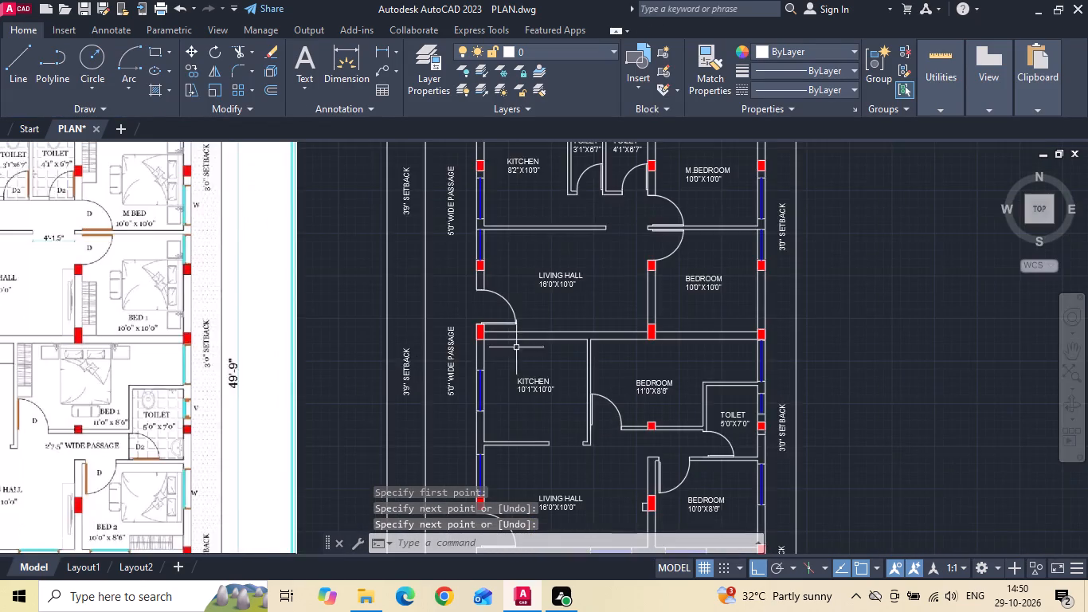
scroll(516, 347, down, 1)
scroll(475, 422, up, 1)
middle_drag(463, 397, 494, 271)
scroll(500, 374, up, 2)
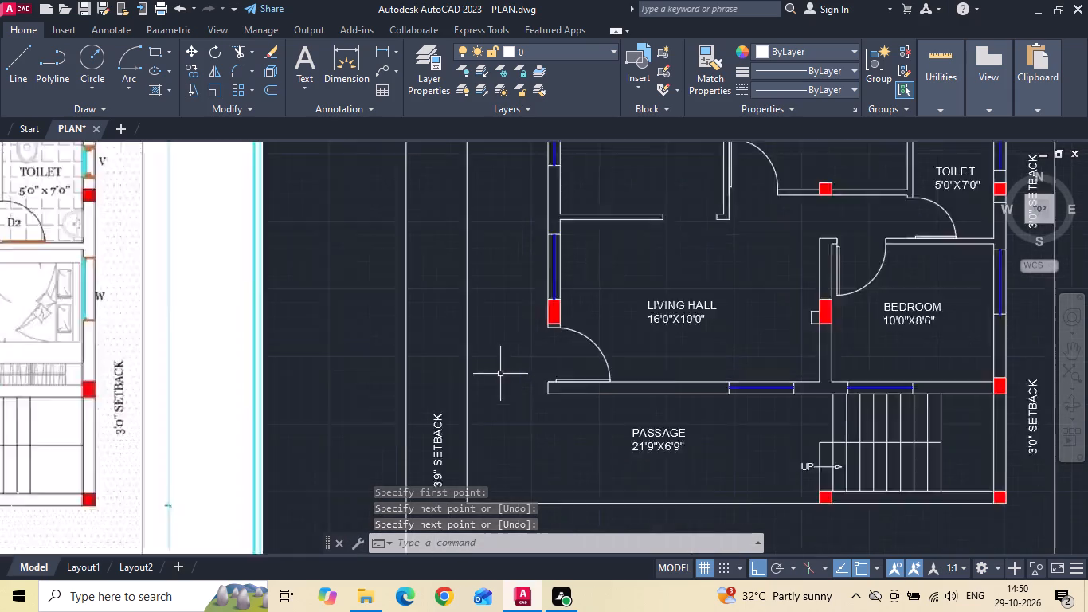
key(space)
drag(573, 406, 558, 401)
click(286, 398)
key(space)
scroll(364, 279, down, 2)
key(Escape)
key(space)
drag(393, 396, 366, 395)
click(311, 392)
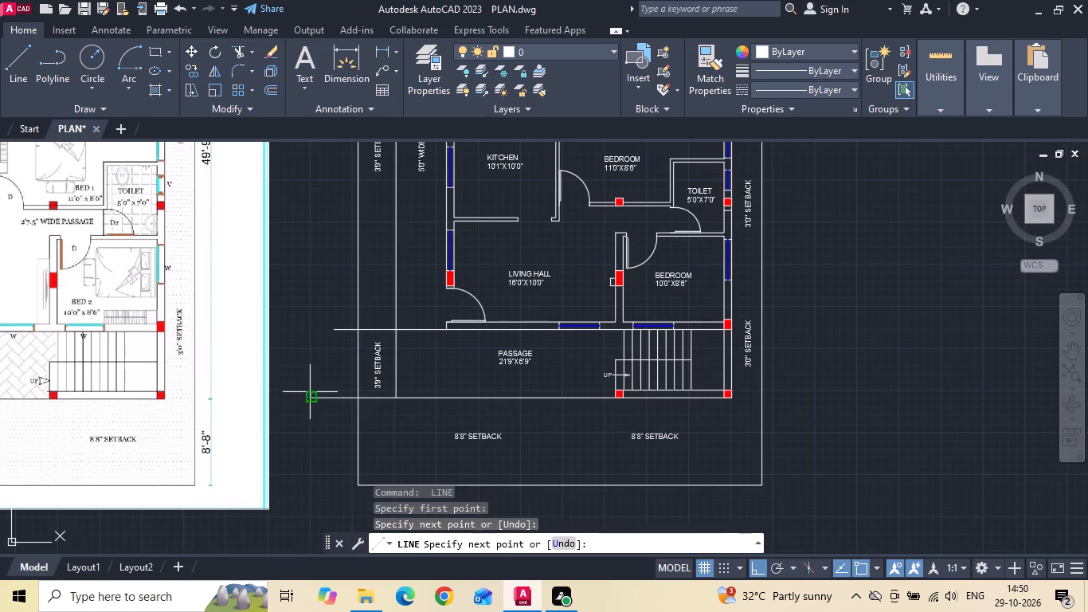
key(space)
Draw vertical guide lines downward past the two-kitchen plan's lower boundary from the 3'9" setback line's lower end and the staircase's lower-left corner.
middle_drag(357, 406, 449, 342)
scroll(555, 328, down, 2)
scroll(547, 359, up, 2)
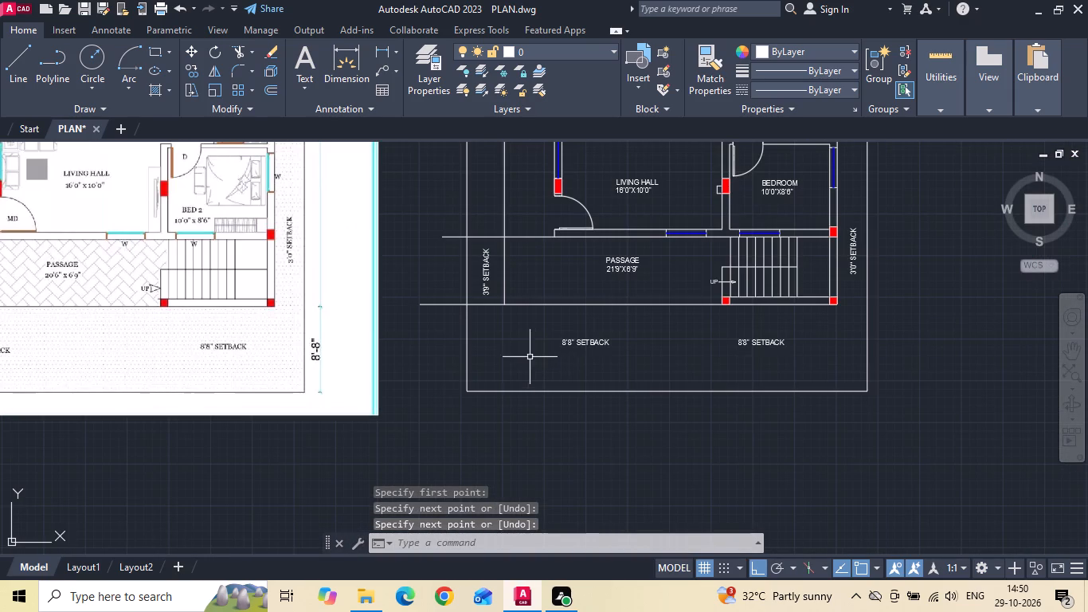
key(space)
drag(506, 304, 507, 363)
click(499, 442)
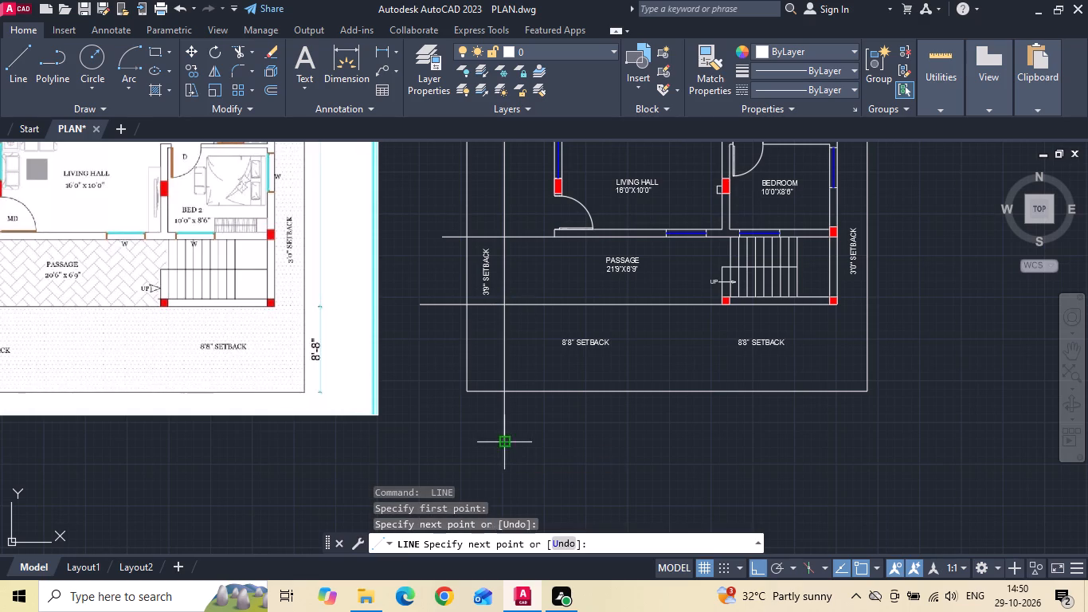
key(space)
key(space)
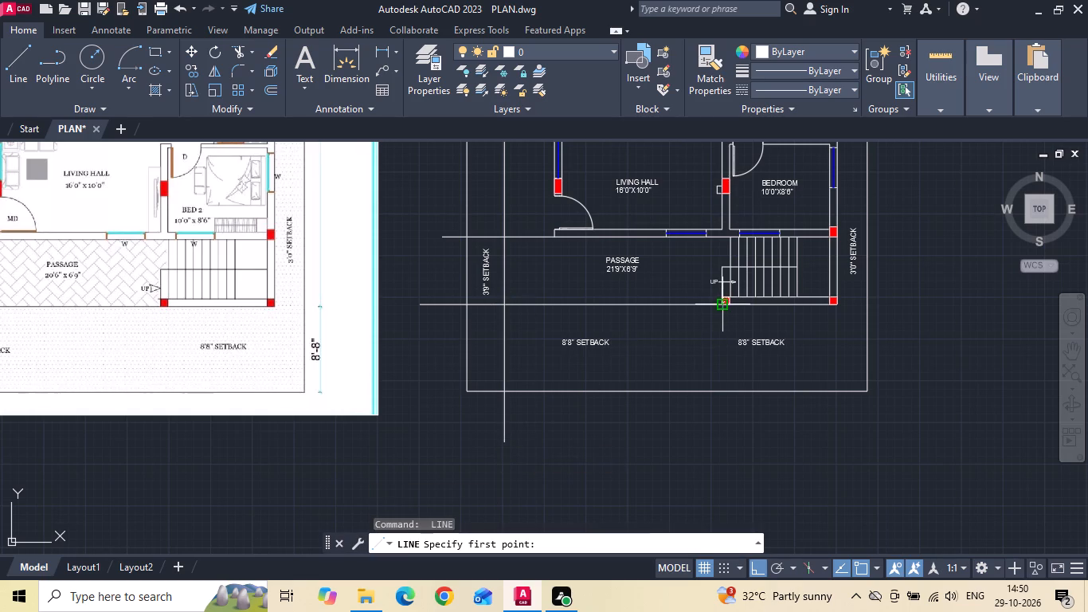
drag(721, 308, 710, 387)
click(695, 468)
key(space)
Draw guide lines downward and rightward from the staircase's lower-right corner, both extending past the site boundary.
key(space)
drag(839, 308, 830, 386)
key(space)
key(space)
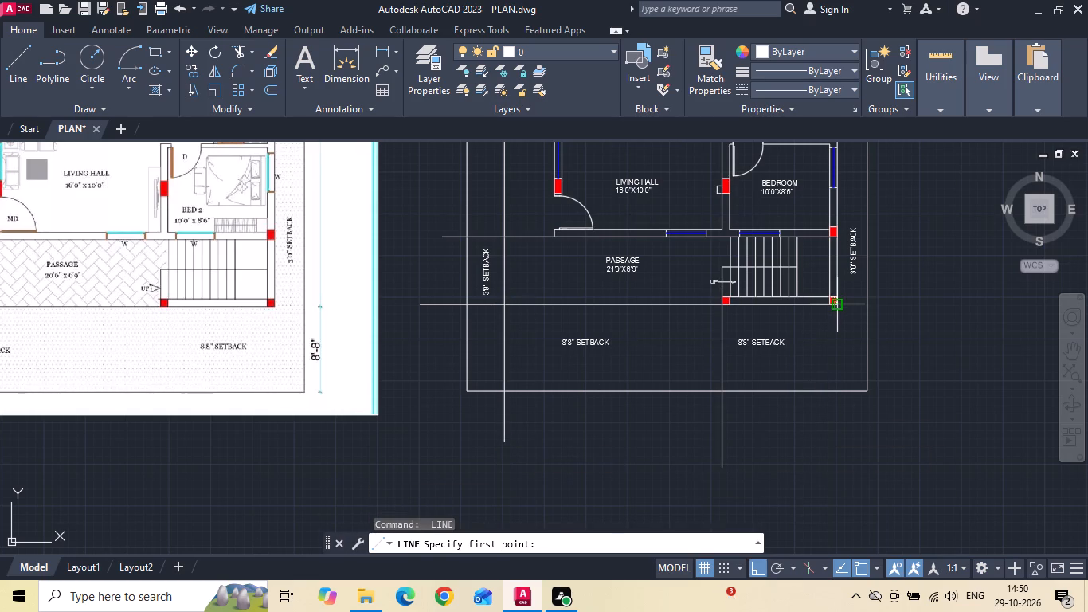
scroll(843, 309, up, 3)
click(810, 287)
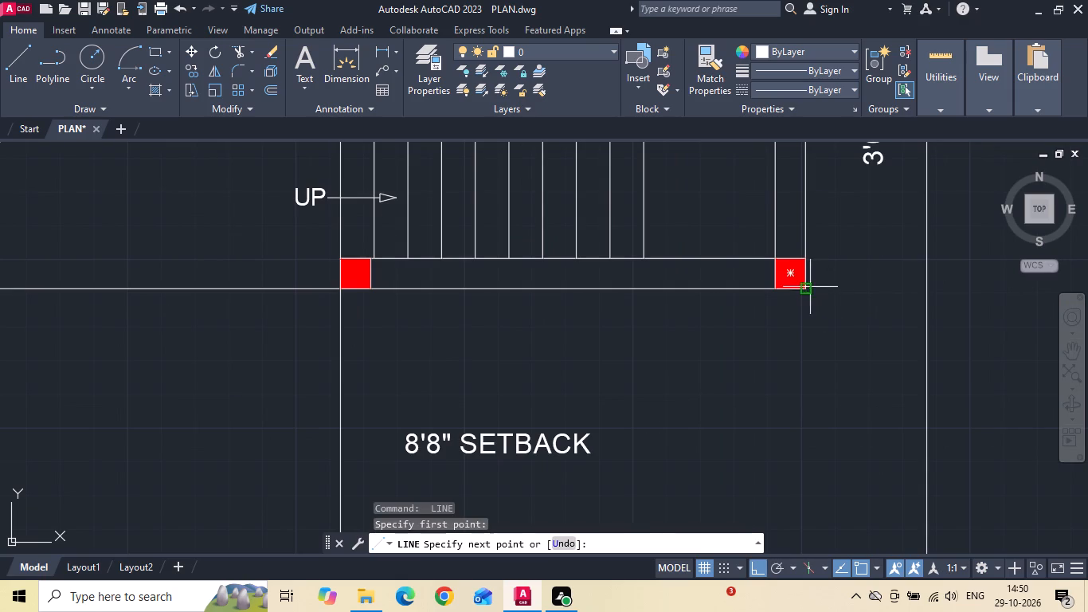
scroll(809, 287, down, 3)
click(781, 447)
key(space)
scroll(815, 277, up, 2)
key(space)
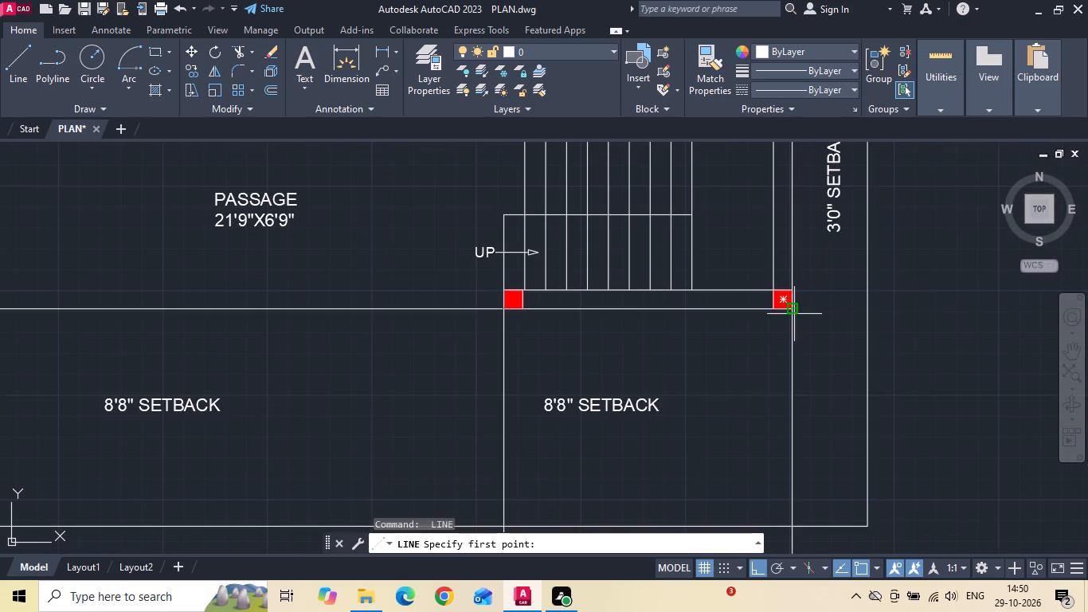
drag(793, 309, 829, 312)
click(922, 304)
key(space)
Draw a horizontal guide line rightward past the site boundary from the two-kitchen building's upper-right corner.
middle_drag(914, 309, 729, 455)
scroll(710, 467, down, 1)
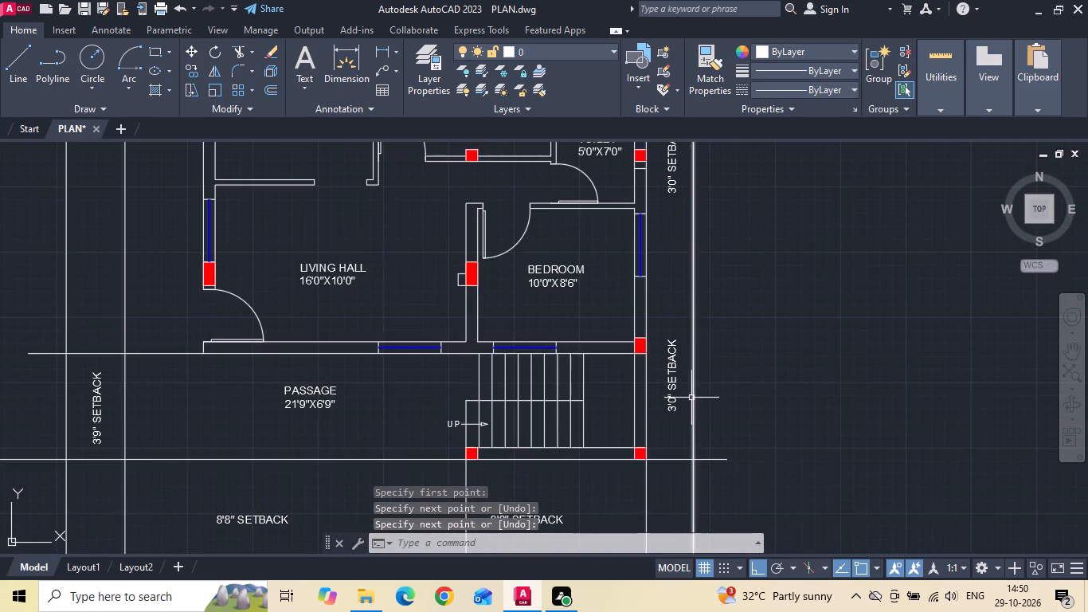
scroll(688, 333, up, 1)
key(space)
scroll(648, 359, down, 2)
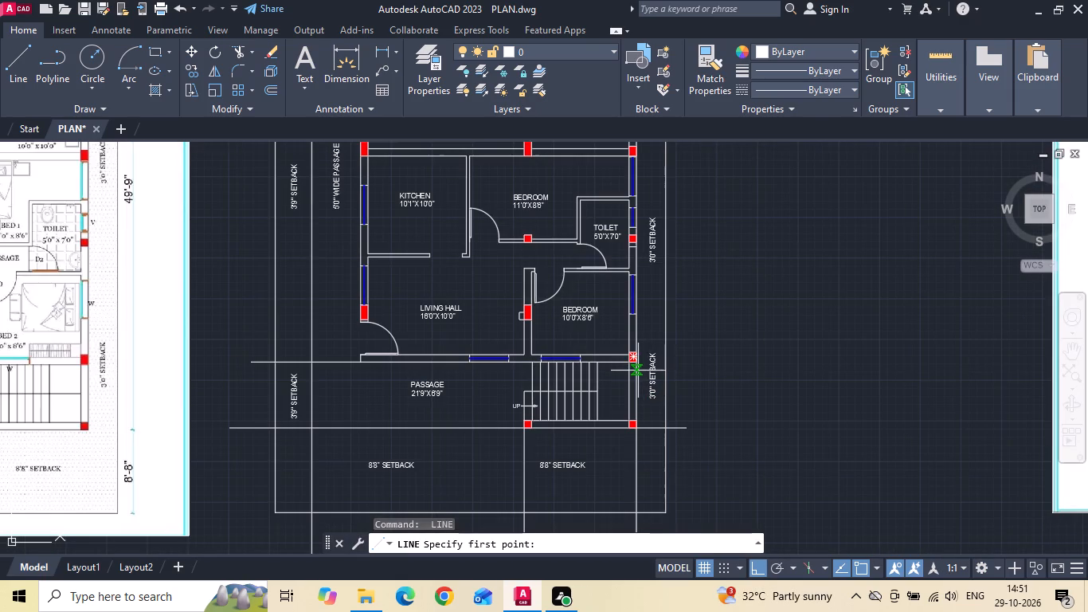
middle_drag(722, 298, 722, 330)
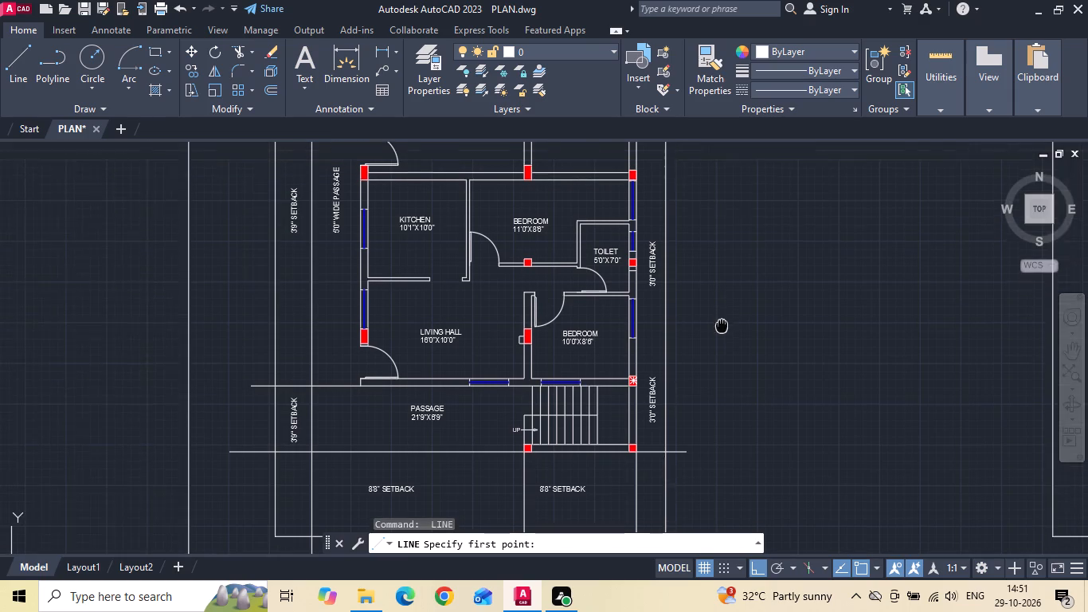
middle_drag(722, 330, 722, 358)
middle_drag(710, 297, 710, 477)
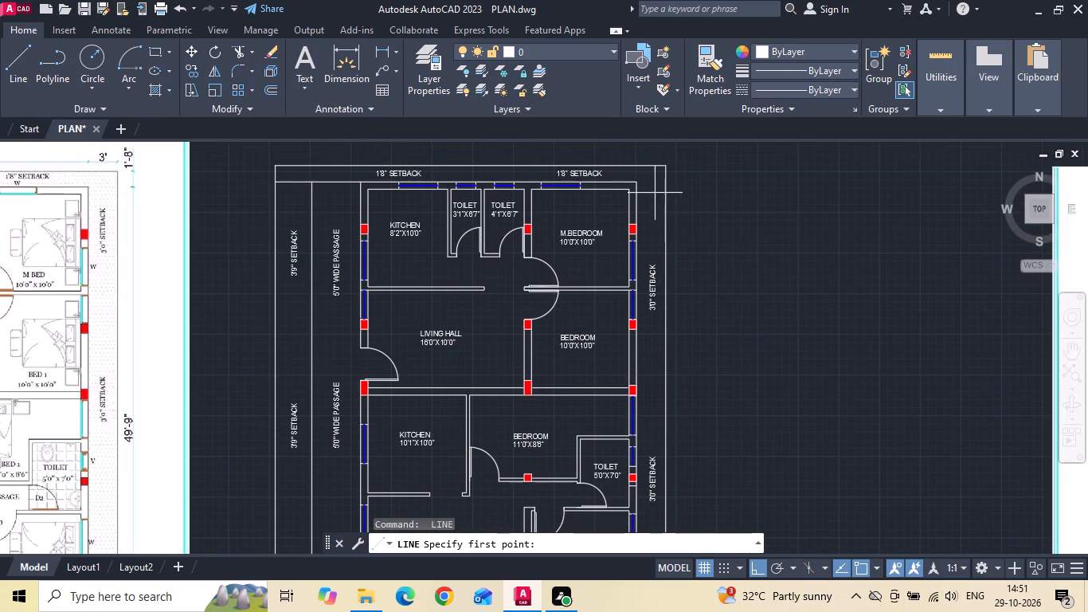
drag(638, 181, 667, 189)
click(738, 191)
key(Escape)
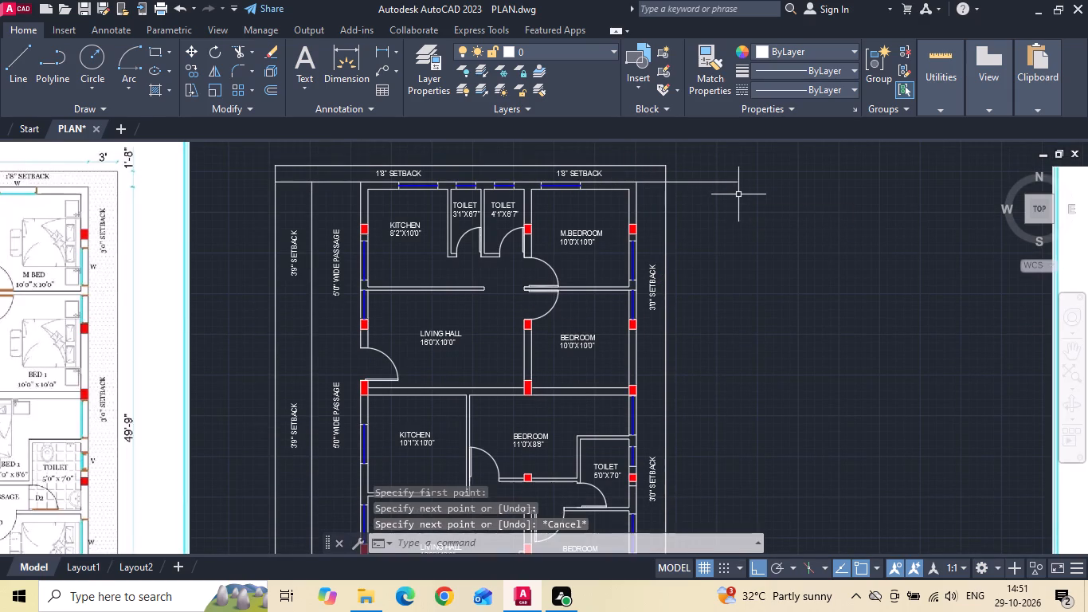
Draw vertical guide lines upward past the upper boundary from the building's upper-right and upper-left corners and the 5'0" wide passage's upper-left corner.
scroll(738, 208, down, 1)
scroll(695, 139, up, 3)
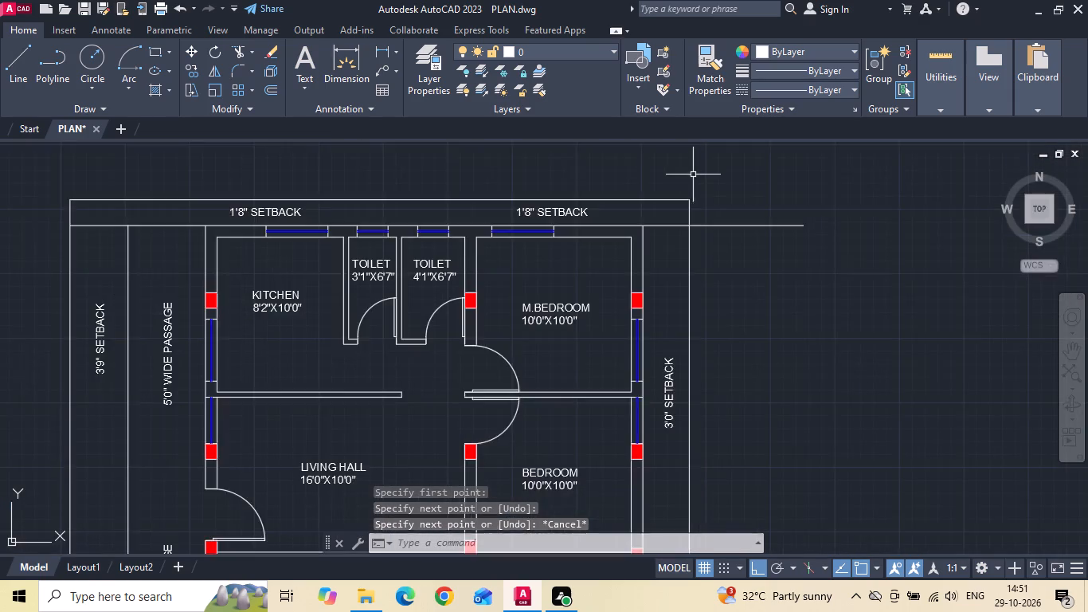
middle_drag(693, 210, 700, 295)
key(space)
drag(653, 308, 656, 277)
click(656, 237)
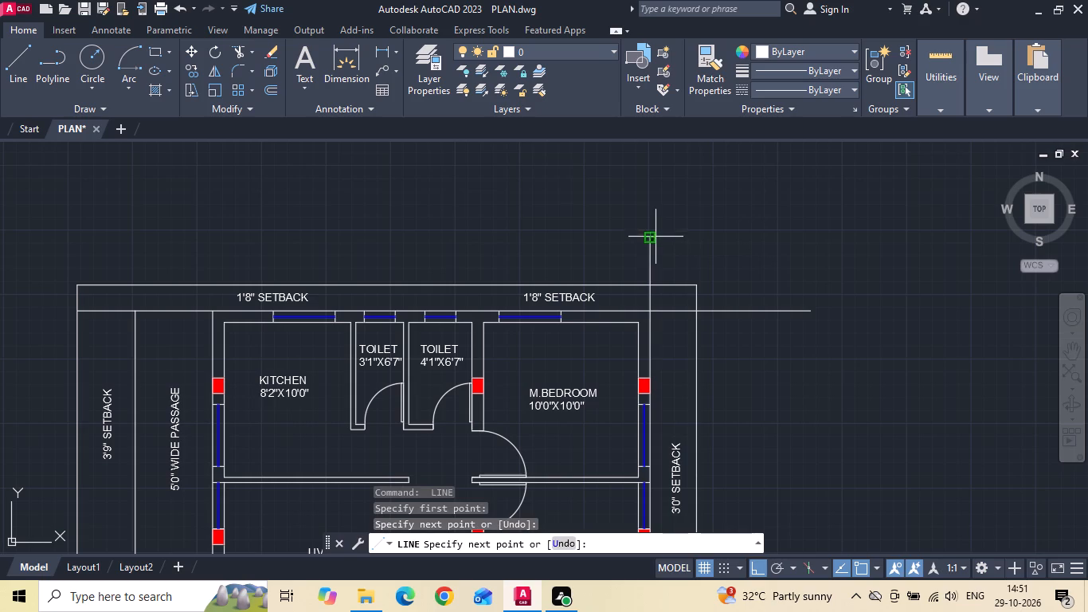
key(space)
key(space)
drag(215, 310, 219, 273)
click(229, 223)
key(space)
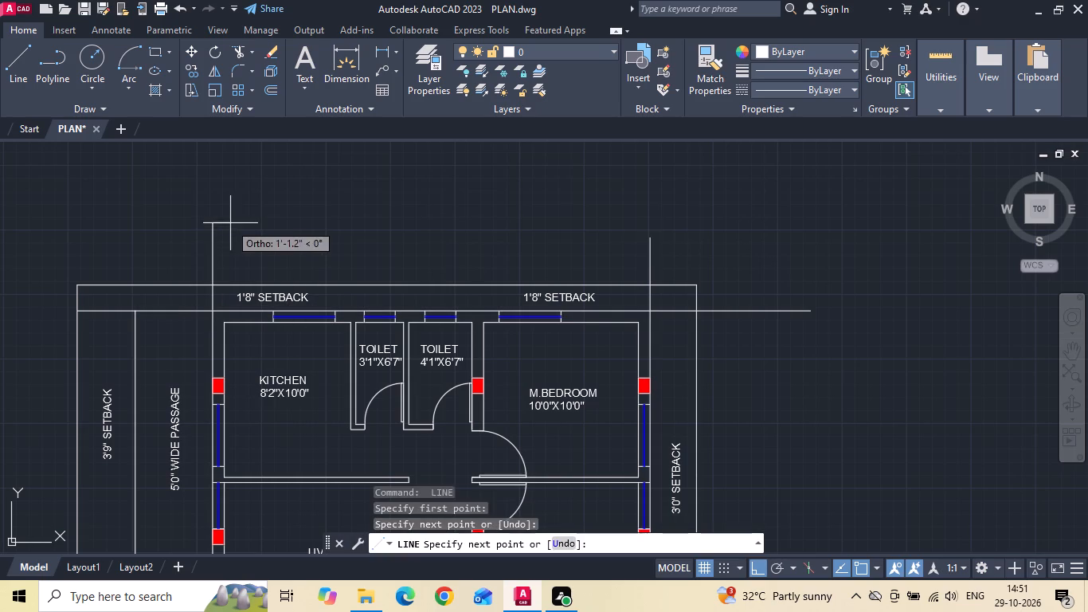
key(space)
drag(135, 313, 143, 284)
click(163, 229)
key(space)
On the car parking plan, draw horizontal guide lines outward past both side boundaries from the building's upper-left and upper-right corners.
scroll(534, 226, down, 3)
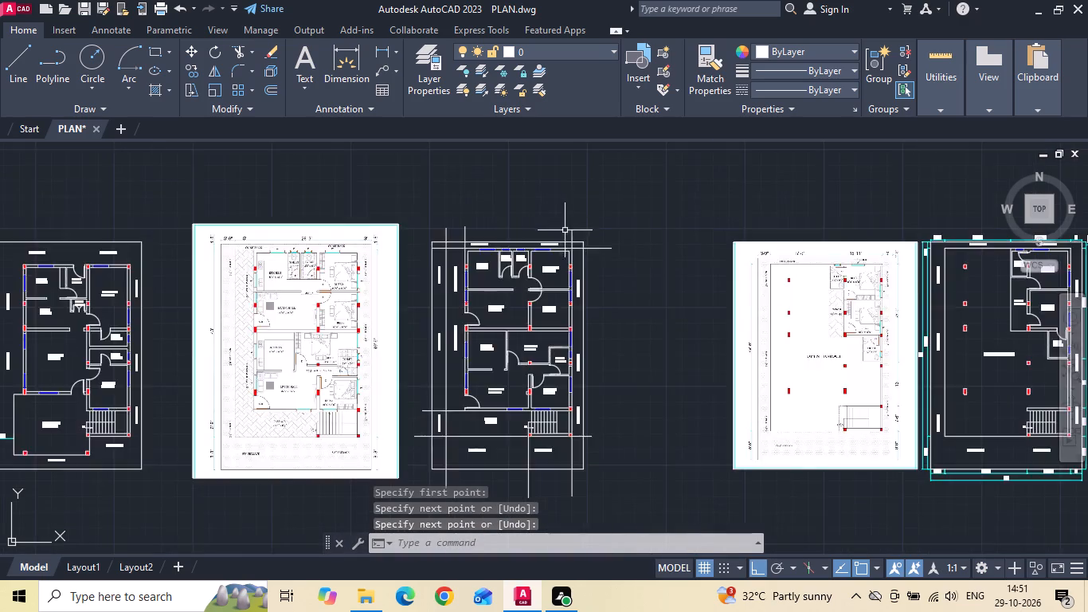
scroll(565, 231, down, 2)
scroll(353, 261, up, 4)
key(space)
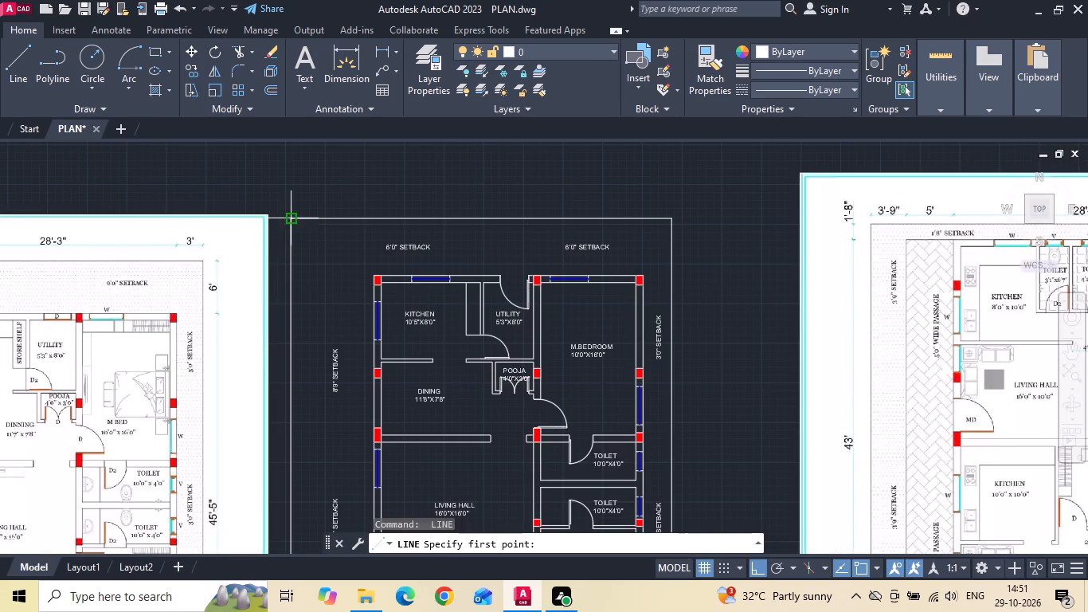
click(371, 270)
scroll(260, 276, up, 2)
click(298, 271)
key(space)
scroll(298, 271, down, 3)
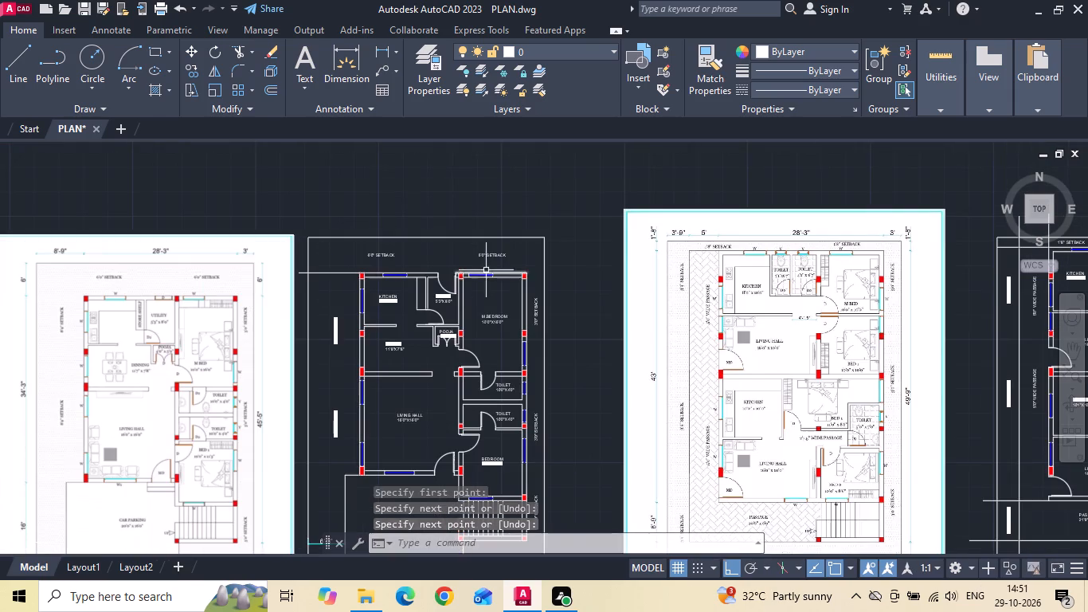
key(space)
scroll(525, 261, up, 1)
drag(530, 273, 559, 277)
click(631, 273)
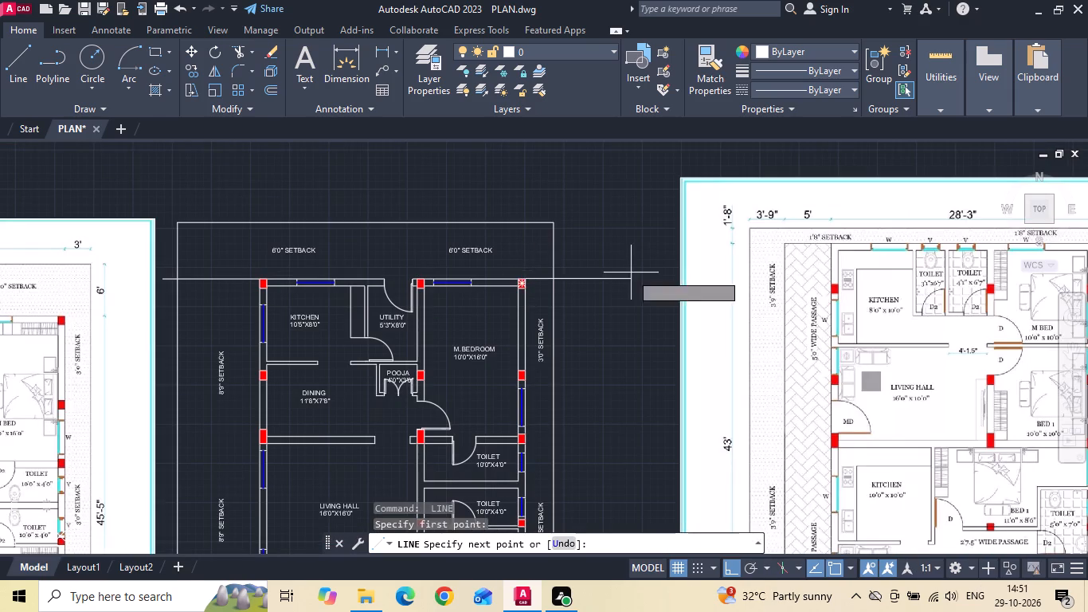
key(space)
Draw vertical guide lines upward past the upper boundary from the car parking plan's upper-right and upper-left building corners.
key(space)
drag(526, 273, 532, 237)
click(541, 167)
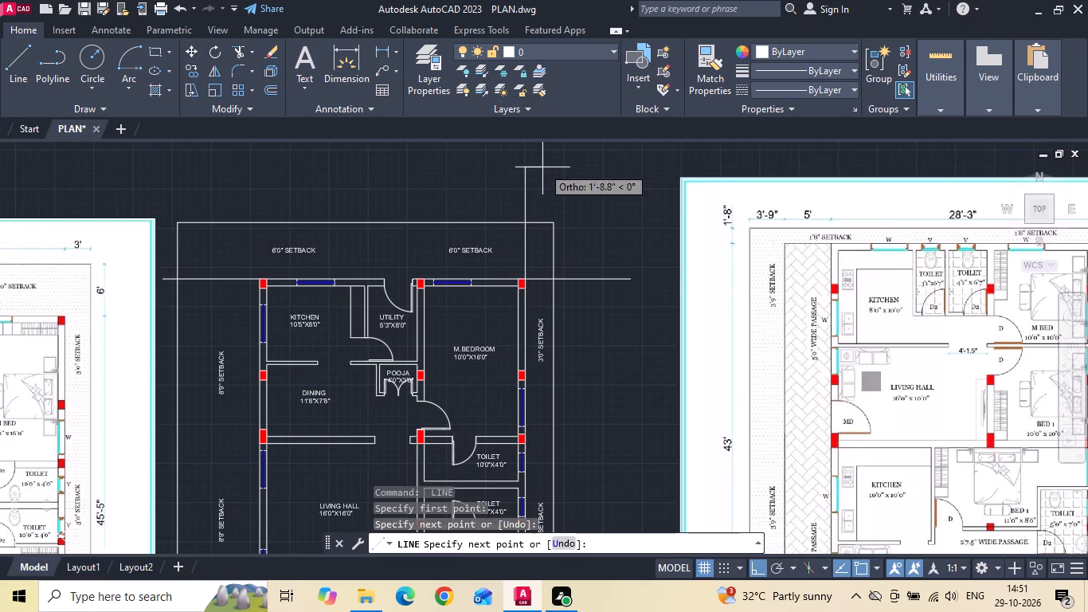
key(space)
key(space)
drag(256, 277, 262, 245)
click(277, 172)
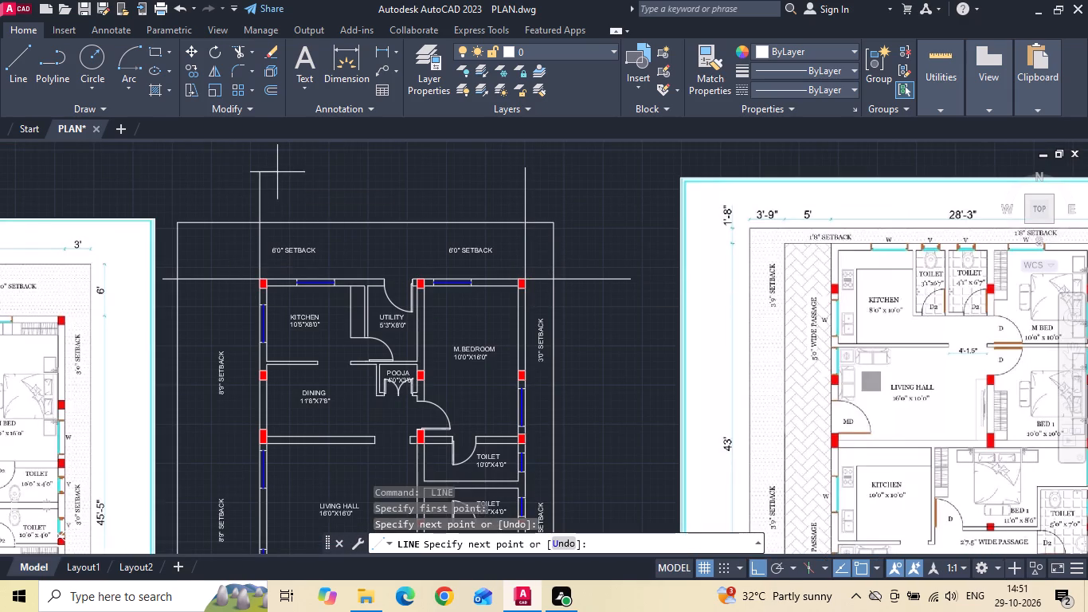
key(space)
Draw horizontal guide lines leftward past the site boundary from the 20'0"X16'0" car parking's upper-left and lower-left corners.
scroll(281, 182, down, 2)
scroll(251, 254, up, 2)
middle_drag(271, 359, 376, 284)
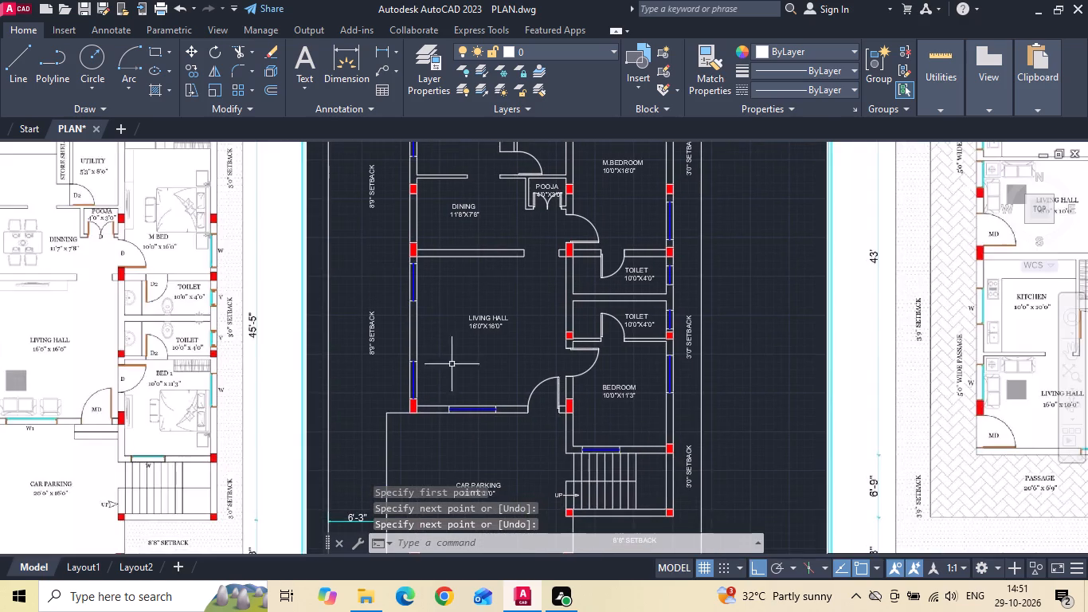
middle_drag(417, 371, 585, 338)
scroll(544, 394, up, 1)
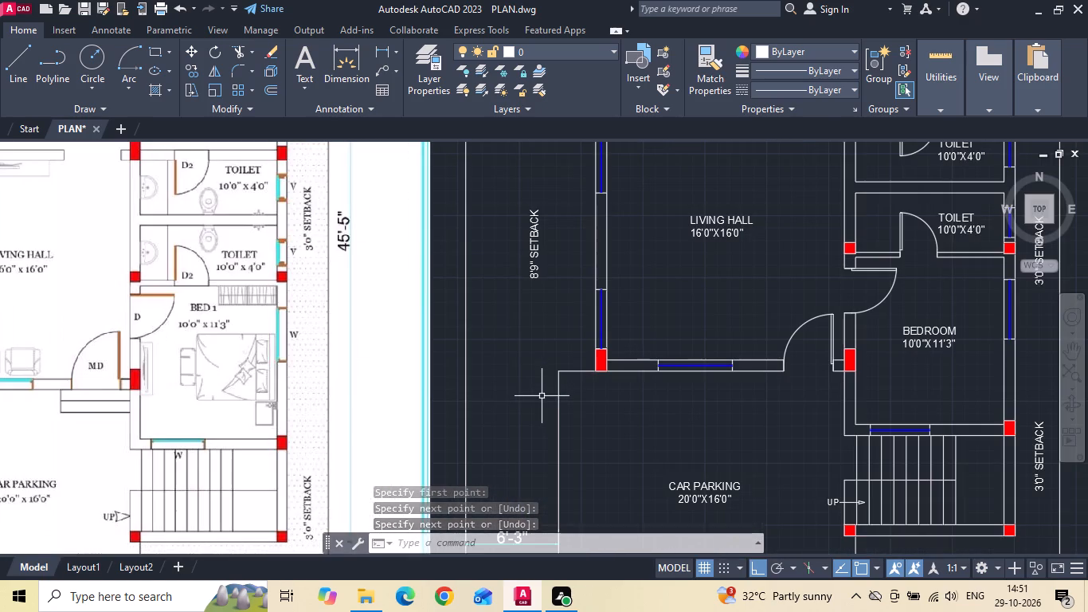
key(space)
click(554, 372)
click(453, 379)
key(space)
middle_drag(446, 371, 423, 291)
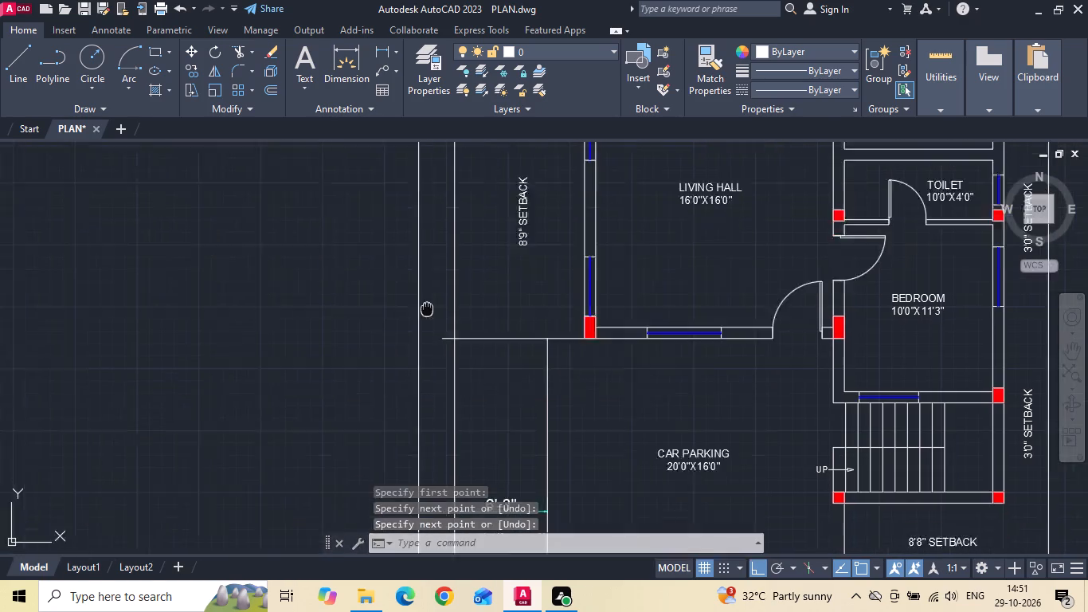
middle_drag(423, 291, 417, 255)
middle_drag(439, 379, 442, 265)
key(space)
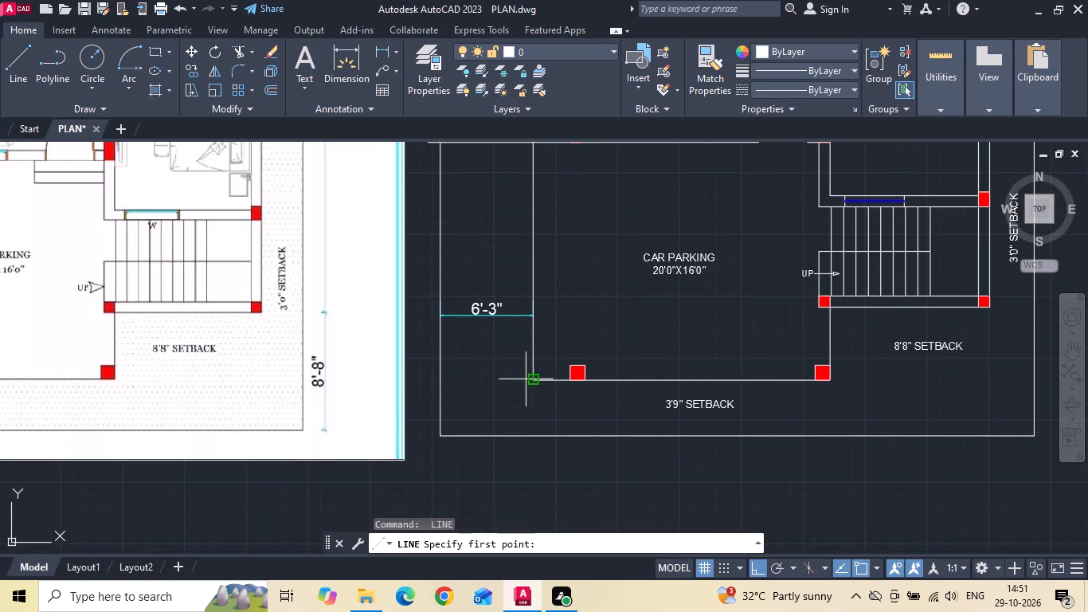
click(526, 379)
click(413, 399)
key(space)
Draw vertical guide lines downward past the lower site boundary from the car parking area's lower-left and lower-right corners.
key(space)
drag(533, 382, 534, 414)
click(519, 485)
key(space)
middle_drag(704, 437, 515, 382)
key(space)
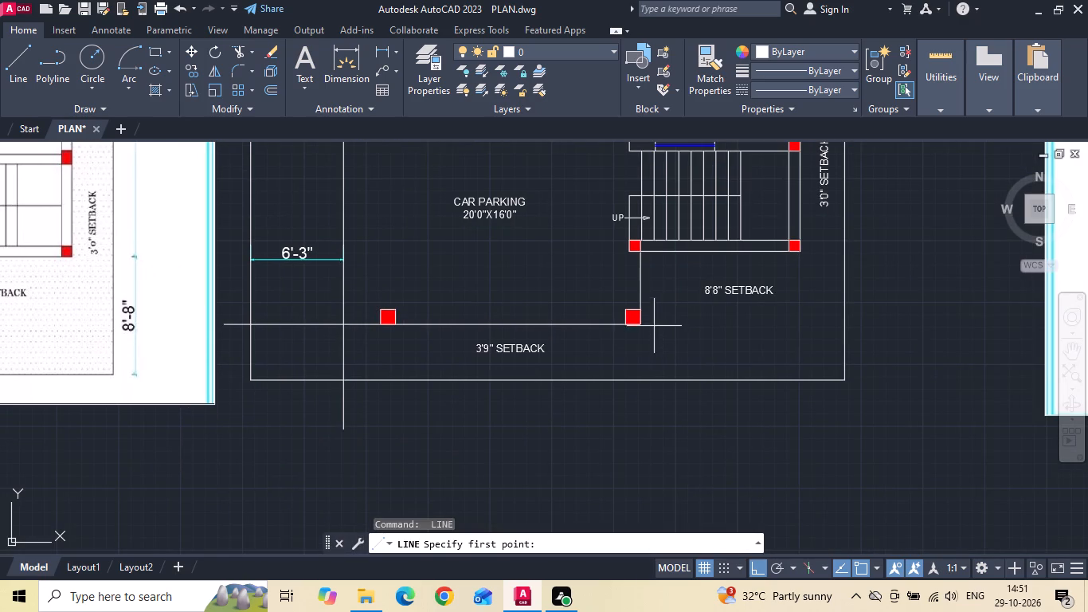
drag(643, 325, 647, 365)
click(636, 453)
key(space)
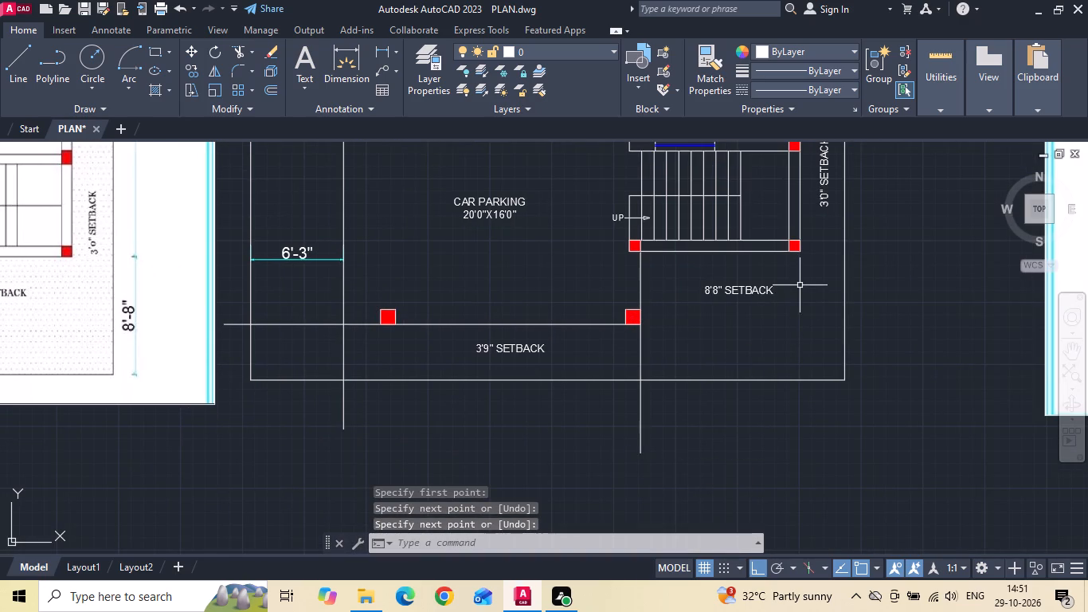
Draw guide lines downward and rightward past the site boundary from the lower-right corner of the car parking plan's staircase.
scroll(789, 306, down, 1)
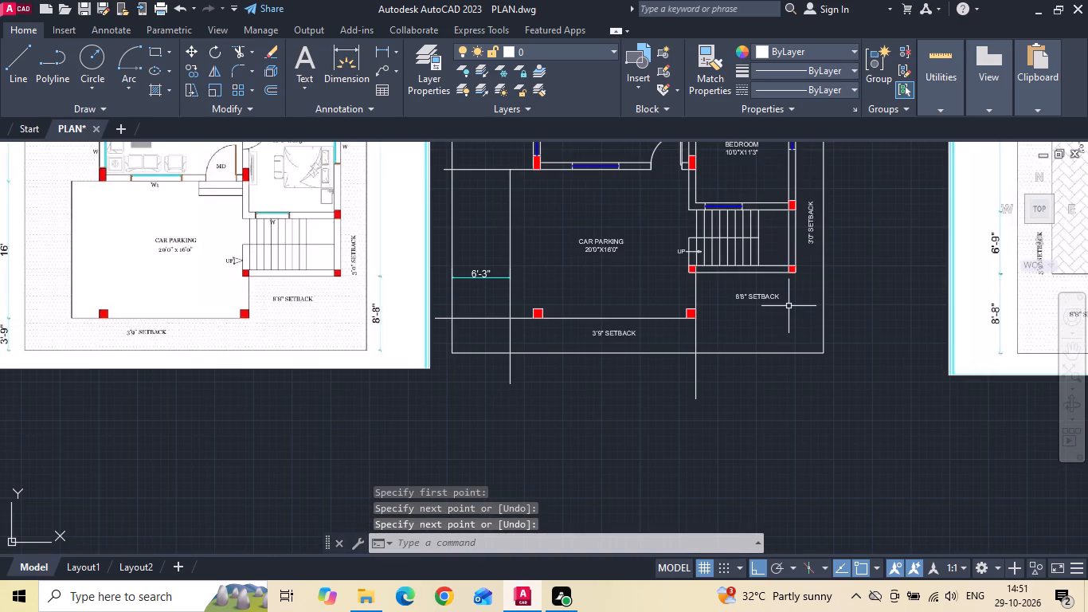
scroll(783, 301, up, 1)
key(space)
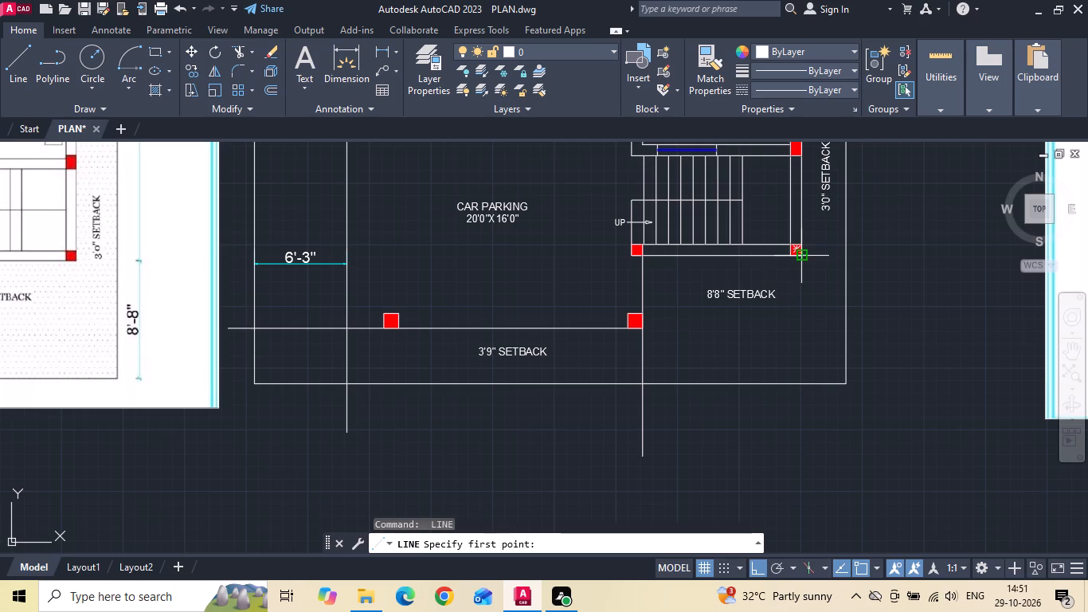
drag(803, 257, 803, 351)
click(785, 426)
key(space)
key(space)
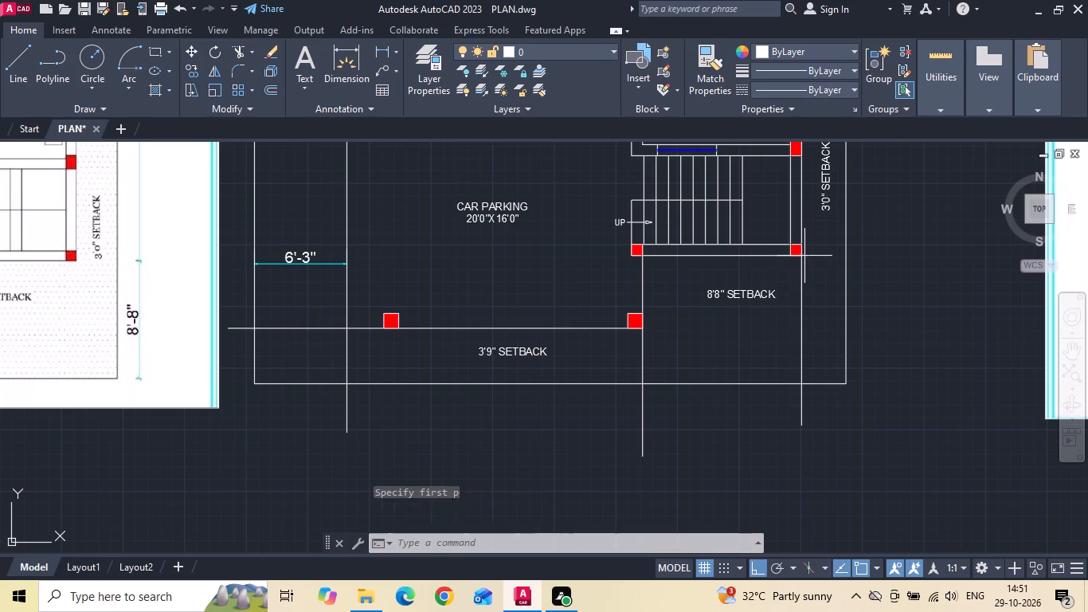
drag(802, 254, 822, 254)
click(903, 255)
key(space)
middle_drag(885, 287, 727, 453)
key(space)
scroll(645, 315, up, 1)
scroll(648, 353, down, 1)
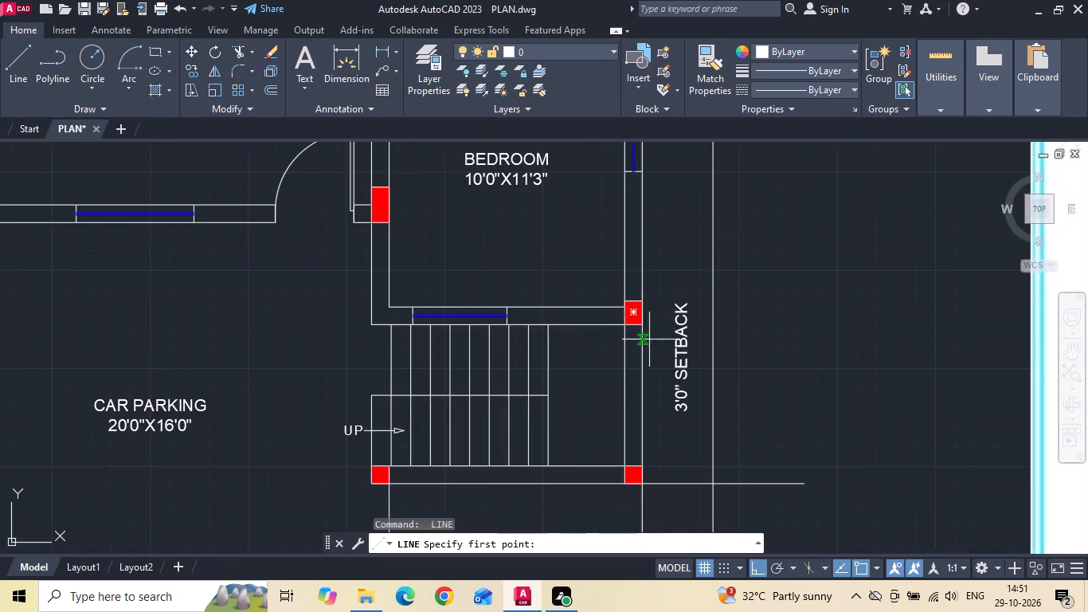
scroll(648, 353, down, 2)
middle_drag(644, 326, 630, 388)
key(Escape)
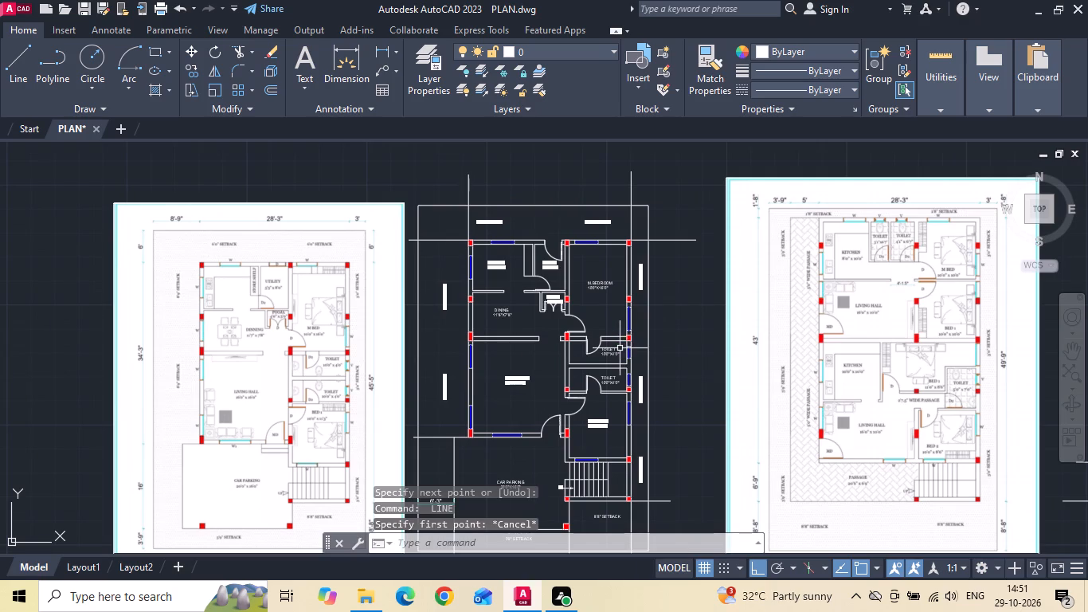
Move the car parking plan's reference image leftward, away from its drawn plan.
scroll(435, 241, down, 2)
drag(369, 226, 352, 266)
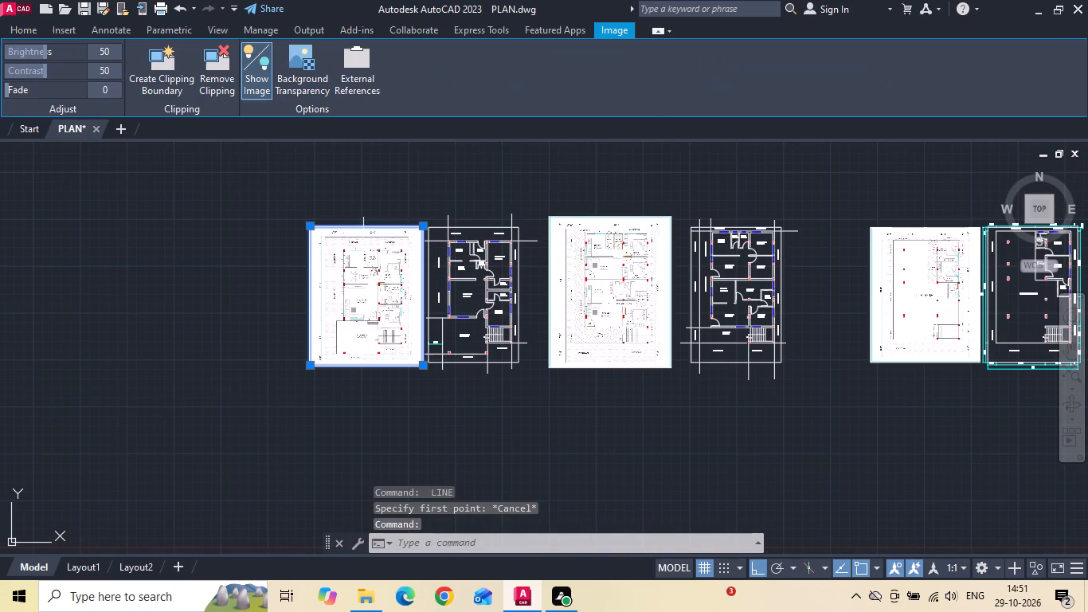
click(339, 281)
right_click(339, 281)
click(366, 291)
drag(434, 428, 413, 426)
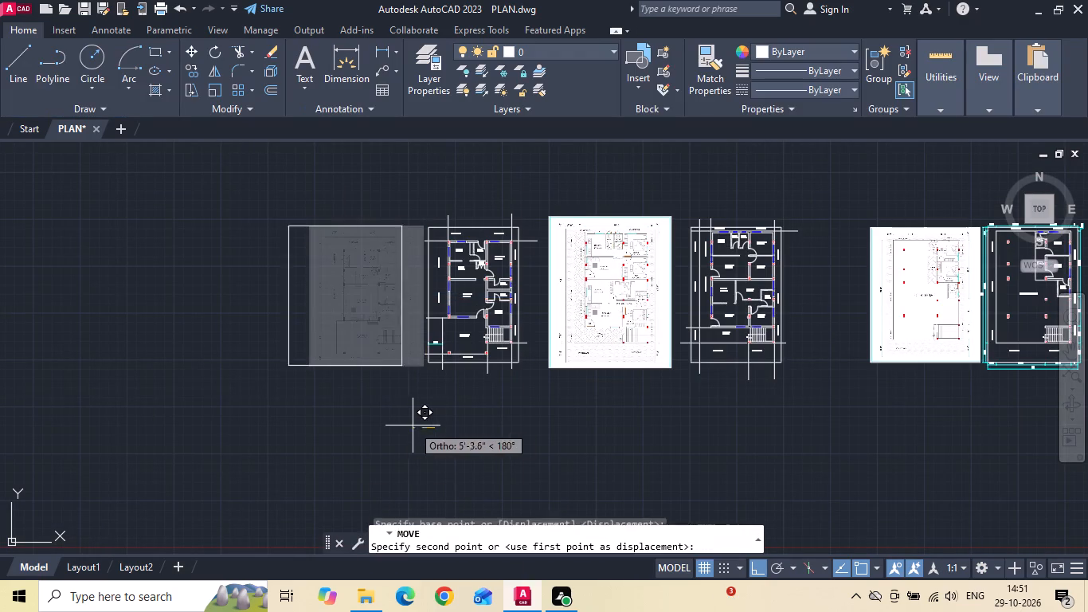
click(398, 428)
Add a vertical linear dimension across the upper 6'0" setback, just outside the car parking plan's left site boundary.
scroll(438, 210, up, 2)
text(DLI)
key(space)
scroll(409, 325, up, 2)
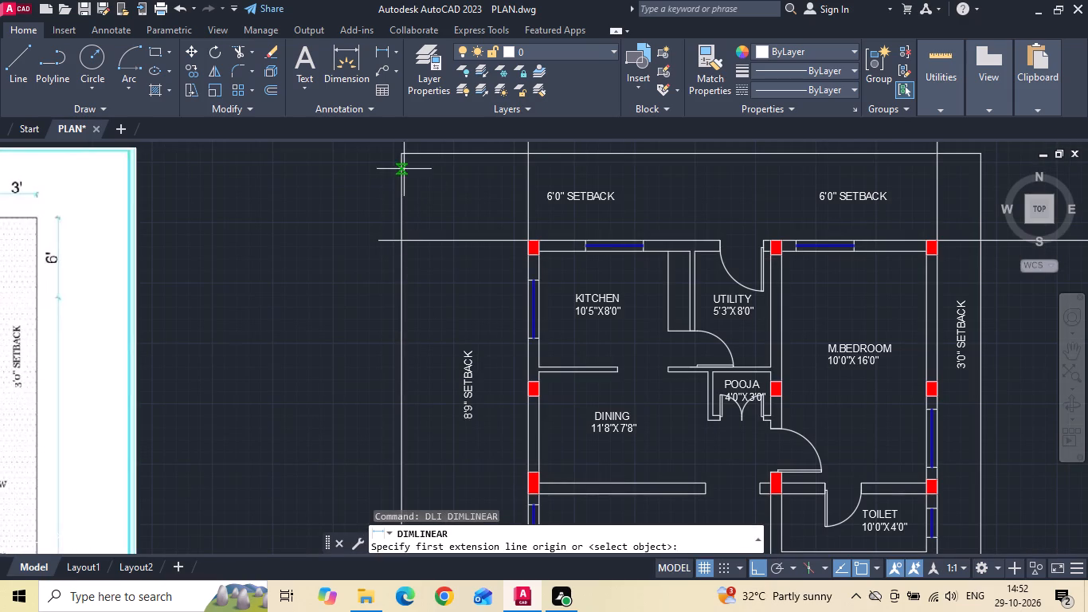
drag(401, 155, 402, 167)
click(401, 237)
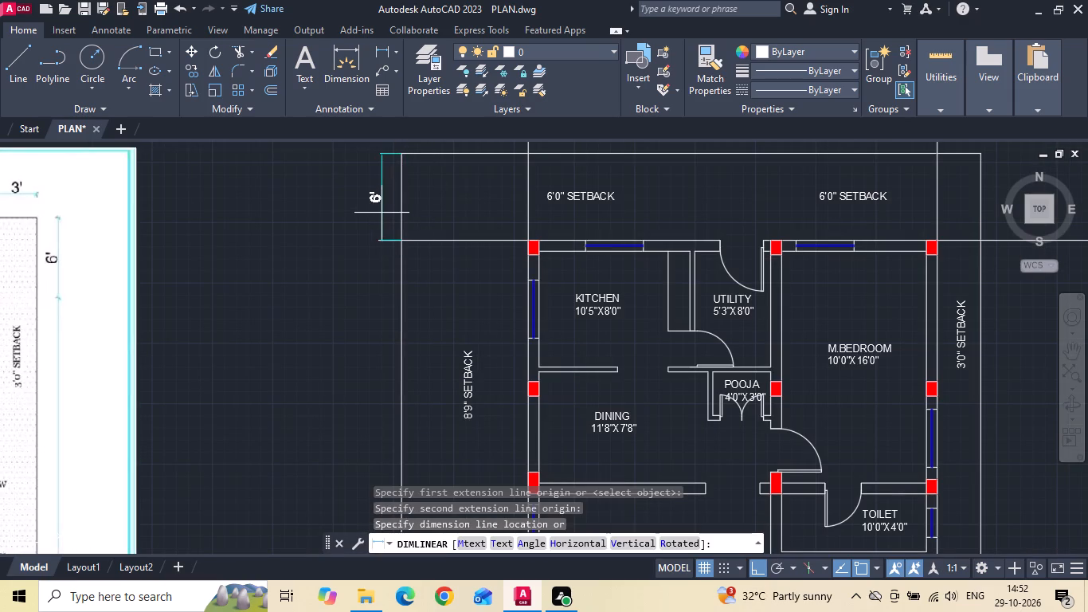
click(387, 209)
Continue the vertical dimension chain along the left boundary to the car parking's upper and lower guide lines and the site's lower-left corner.
text(DIMCNT)
key(space)
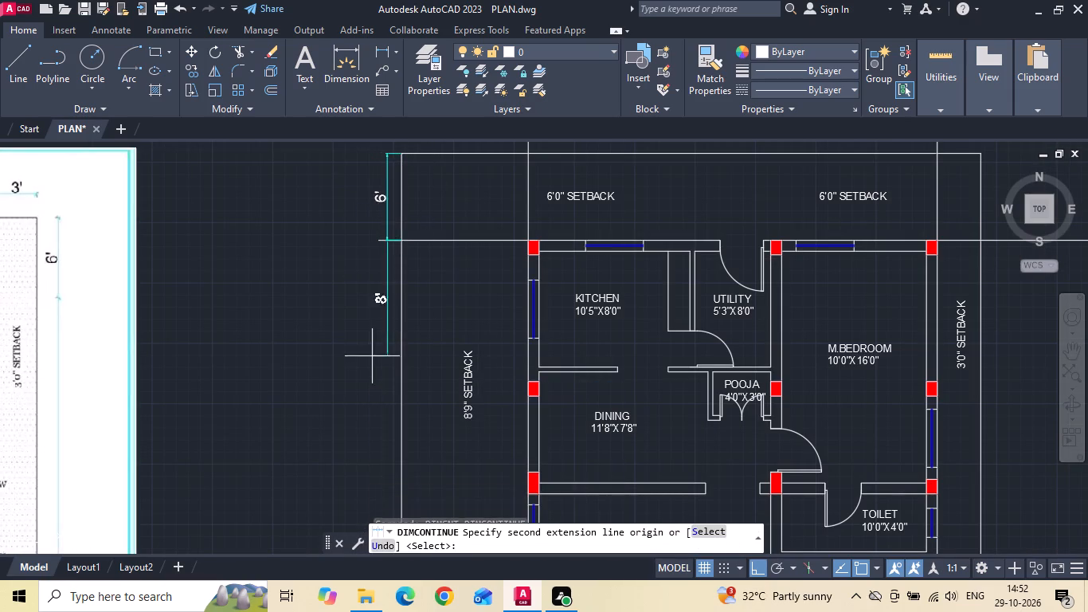
middle_drag(366, 348, 385, 245)
scroll(386, 239, down, 2)
scroll(375, 398, up, 5)
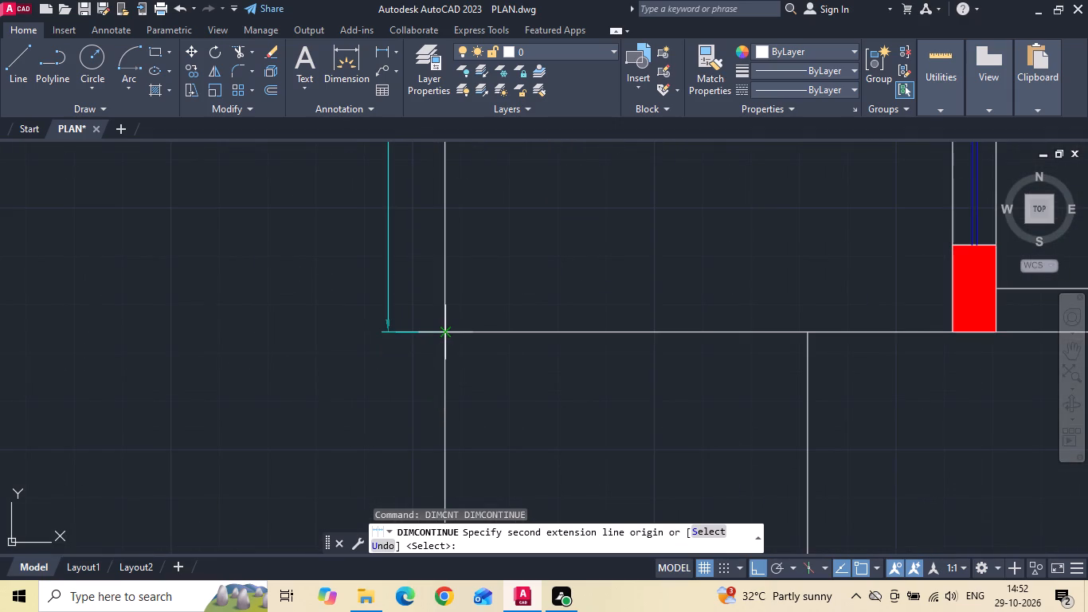
click(448, 331)
scroll(448, 241, down, 3)
scroll(443, 430, up, 2)
middle_drag(436, 375, 433, 225)
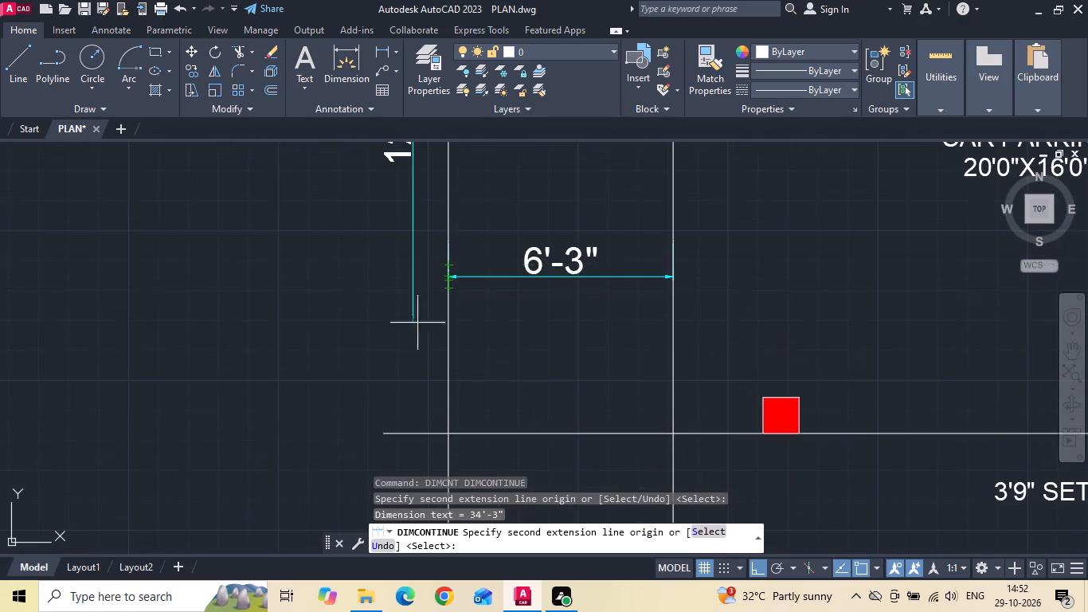
click(448, 430)
scroll(427, 258, down, 2)
scroll(427, 372, up, 2)
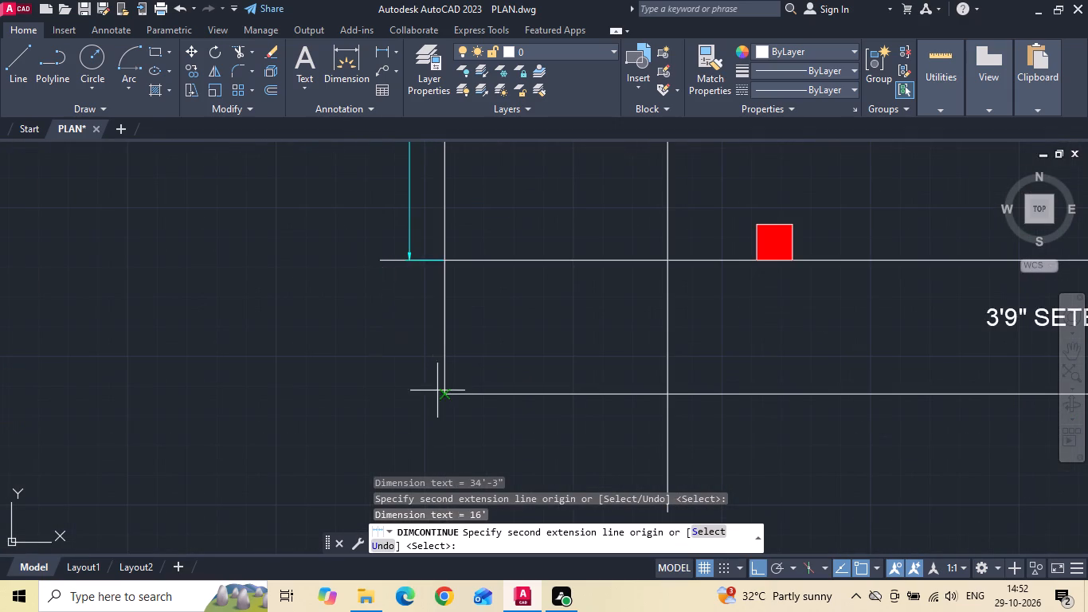
click(447, 393)
key(Escape)
Add a horizontal linear dimension below the site boundary from its lower-left corner to the car parking's left guide line.
key(d)
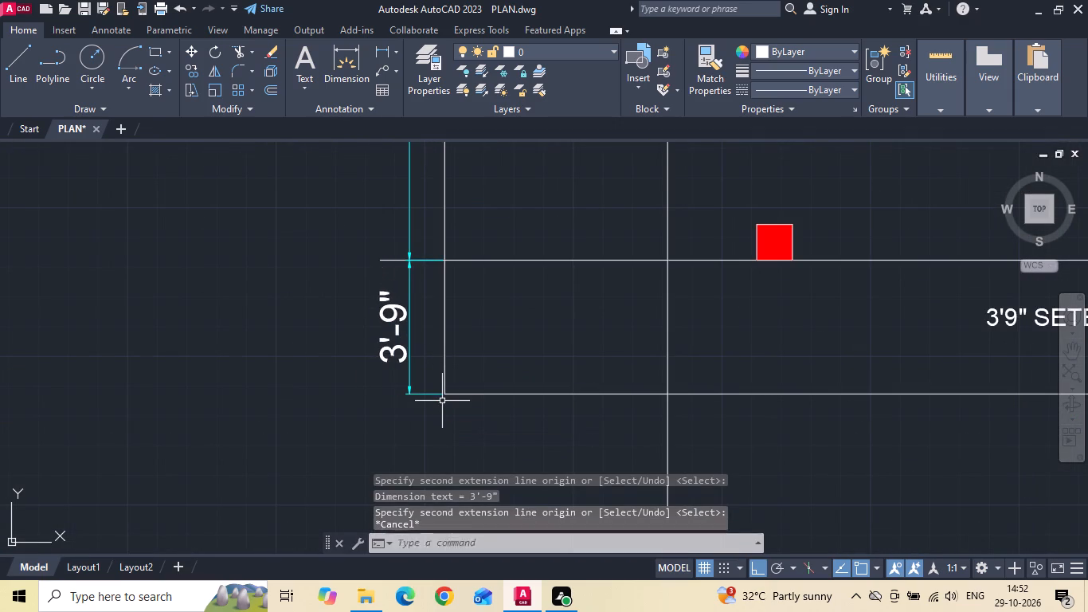
text(LI)
key(space)
click(444, 398)
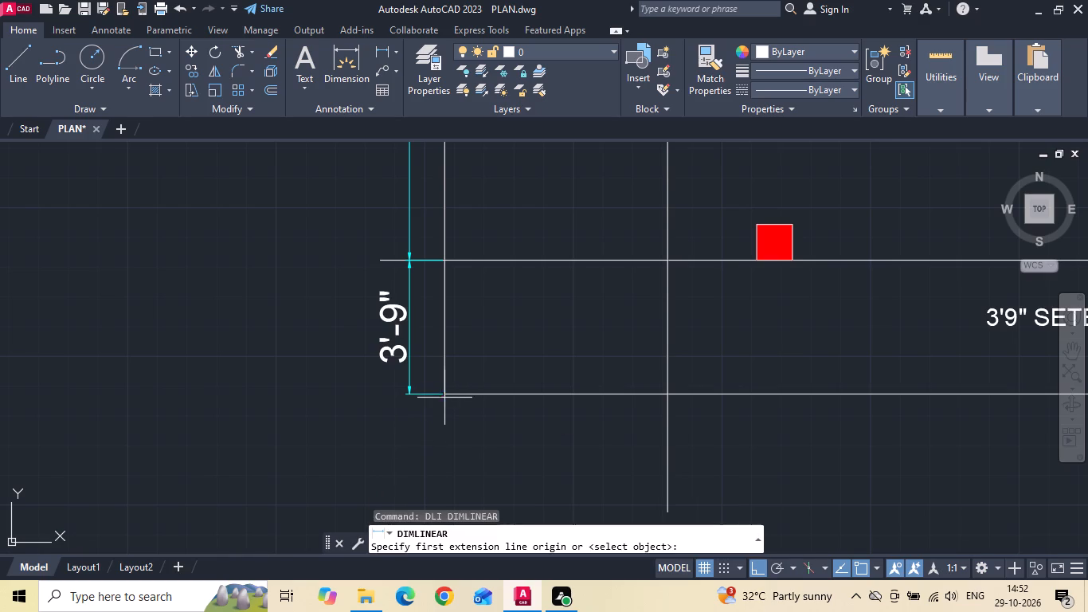
click(670, 396)
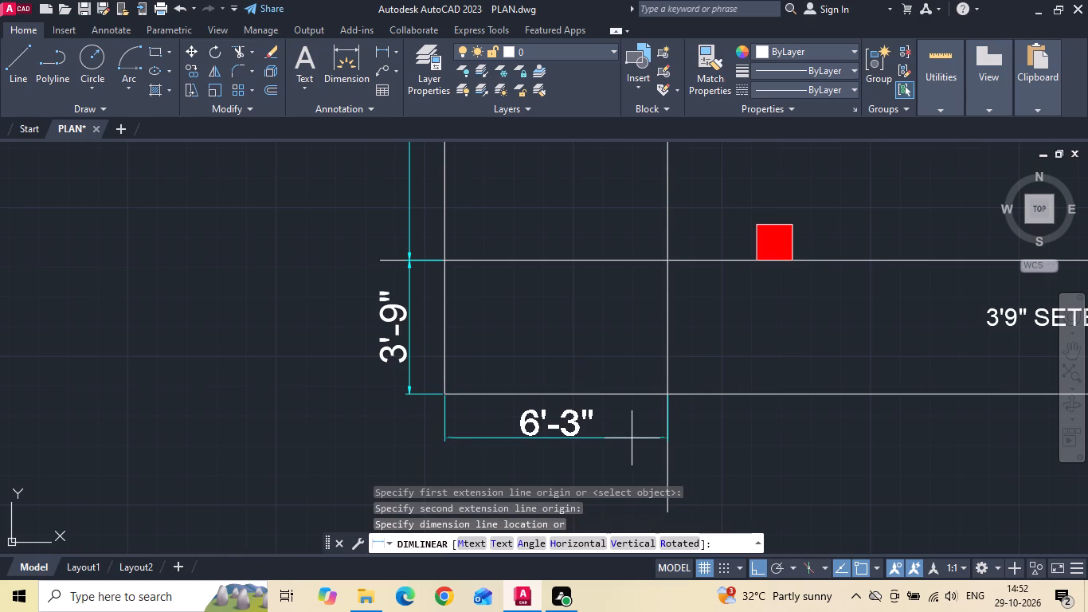
click(628, 433)
Continue the lower dimension chain to the car parking's right guide line, the staircase guide line and the site's lower-right corner.
text(DLI)
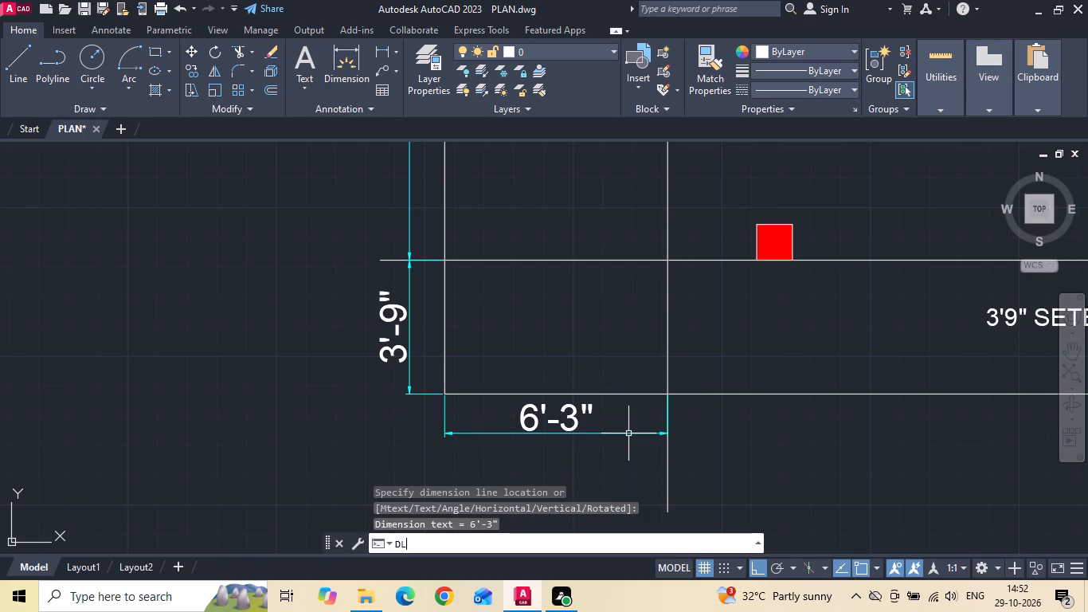
key(space)
scroll(586, 441, down, 1)
key(Escape)
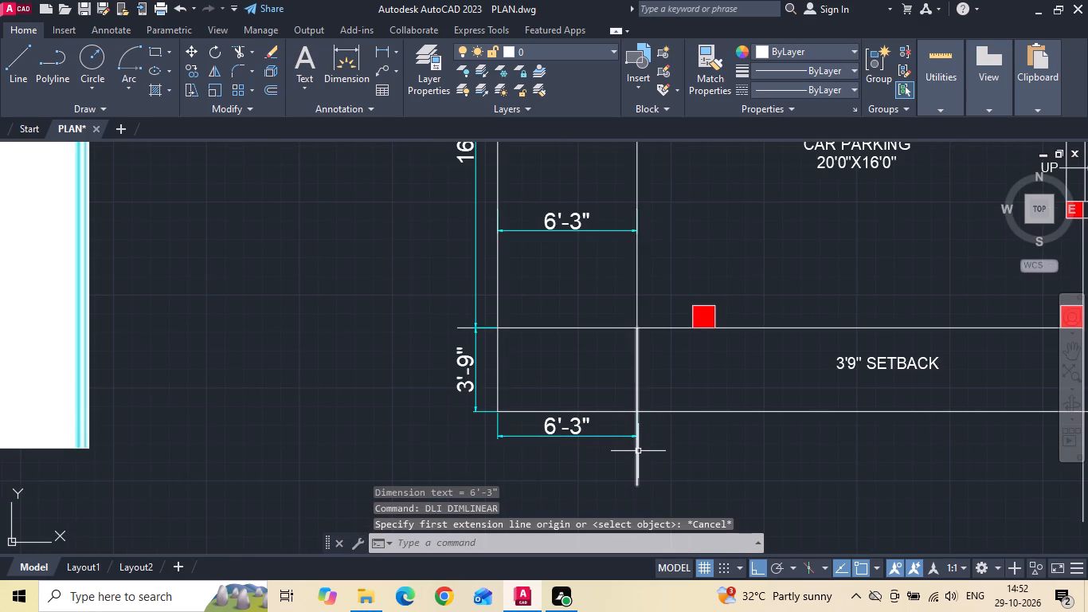
text(DIM)
text(CNT)
key(space)
scroll(544, 443, down, 2)
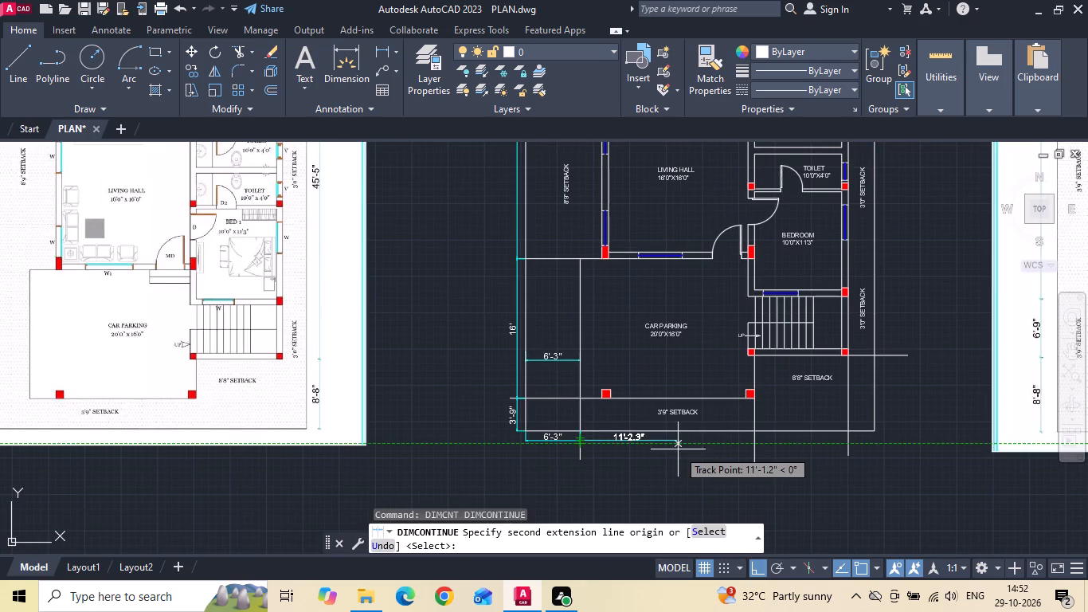
scroll(679, 450, down, 1)
scroll(679, 450, up, 2)
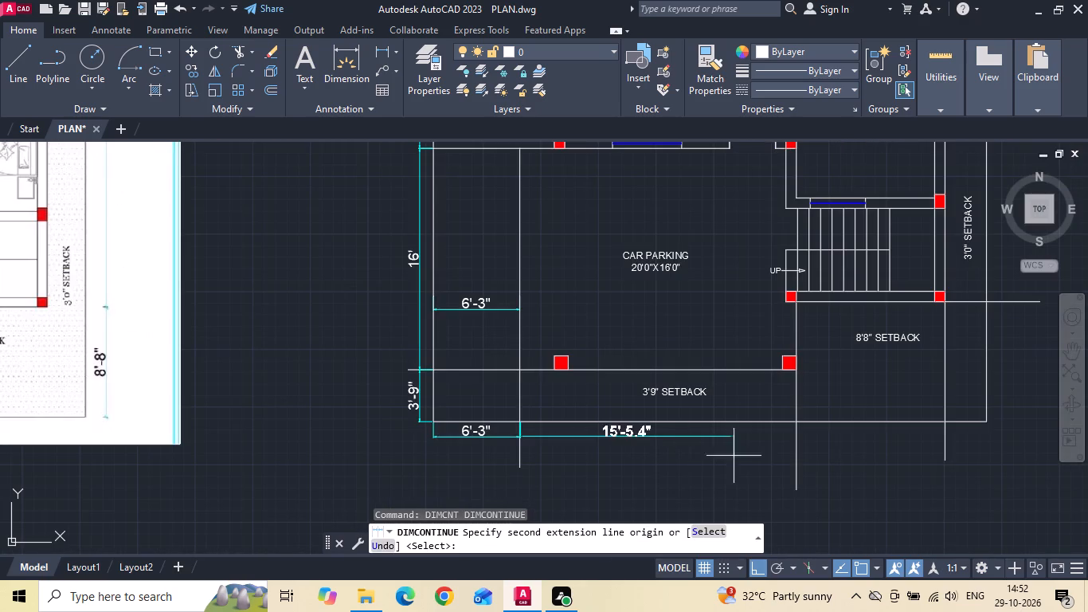
drag(799, 418, 807, 418)
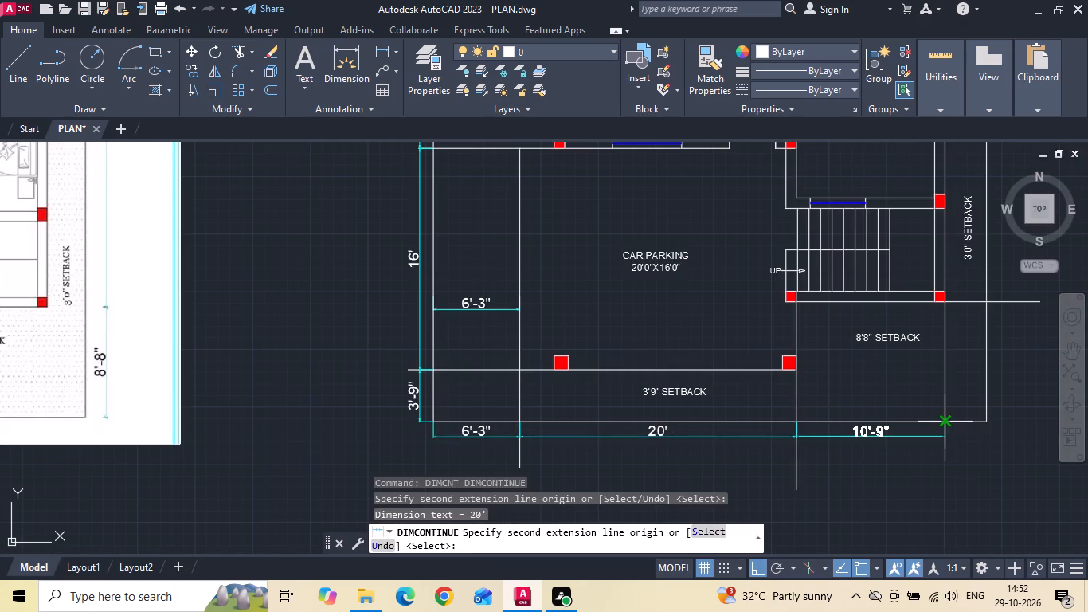
click(946, 418)
click(986, 422)
key(Escape)
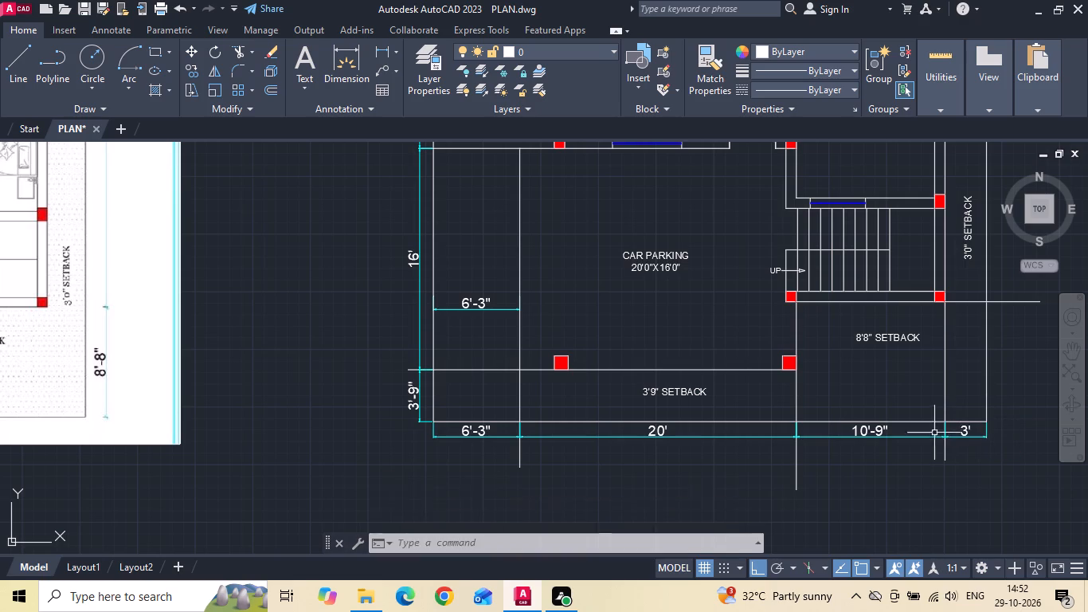
Delete the three vertical guide lines that cross the lower site boundary of the car parking plan.
drag(954, 452, 907, 468)
middle_drag(482, 451, 482, 449)
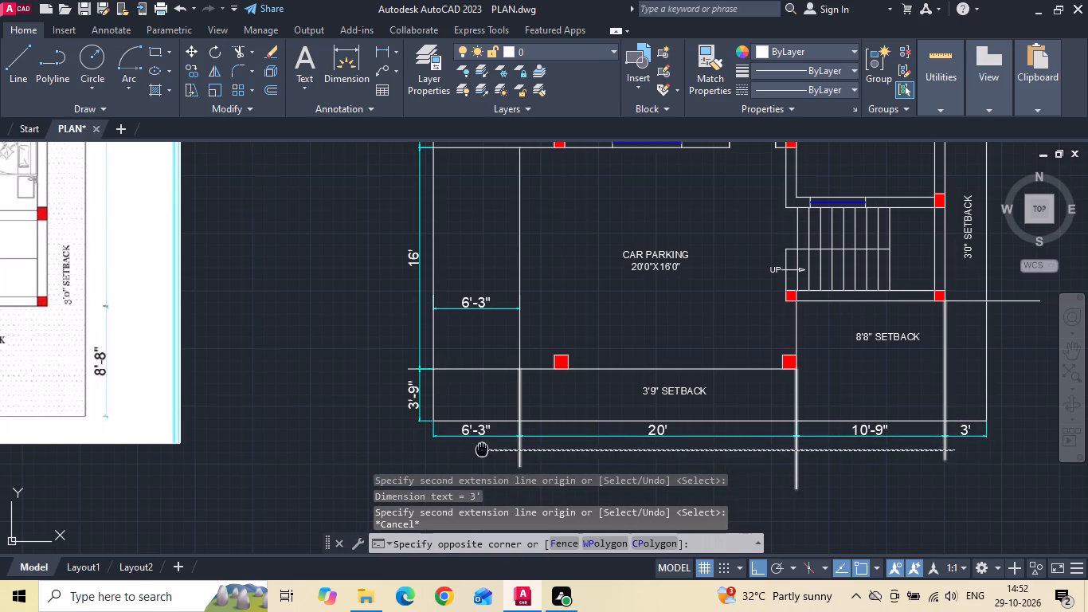
middle_drag(482, 449, 460, 408)
click(429, 440)
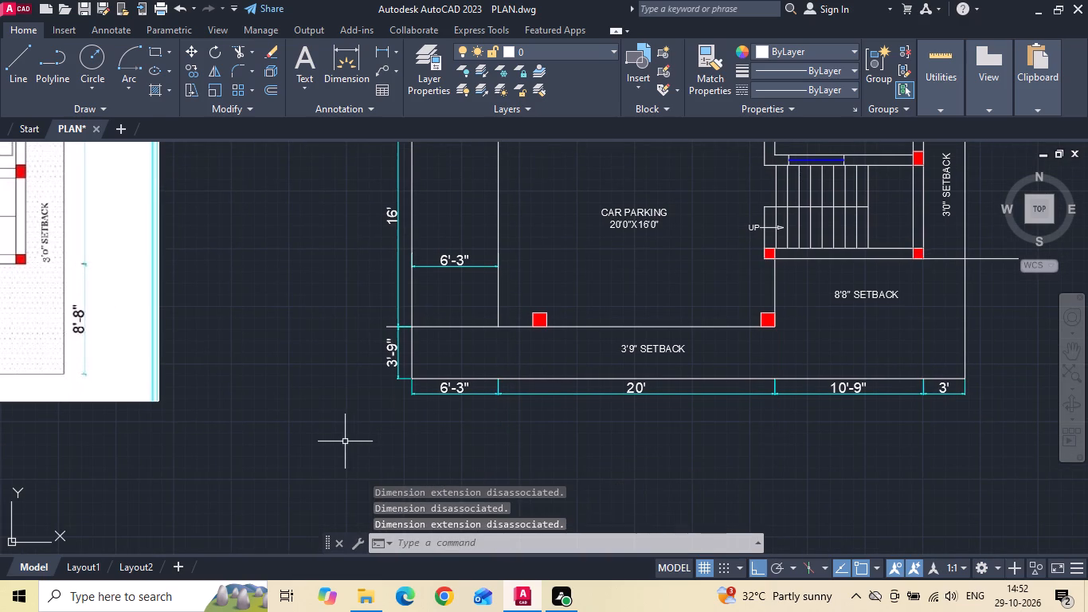
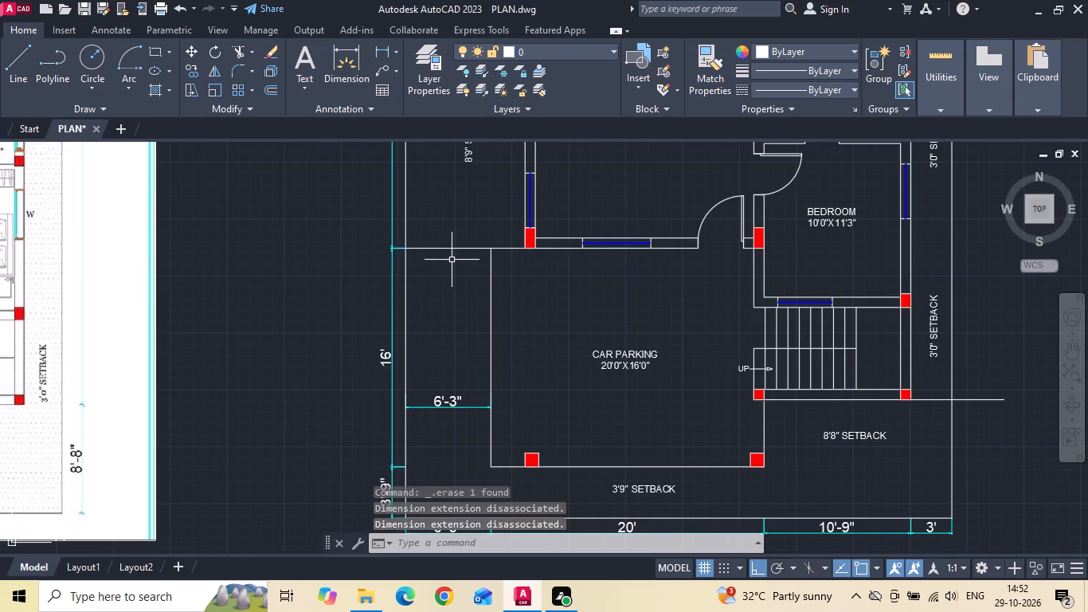
Delete the horizontal guide line running from the site's left boundary to the upper-left corner of the car parking.
drag(450, 258, 446, 249)
click(444, 241)
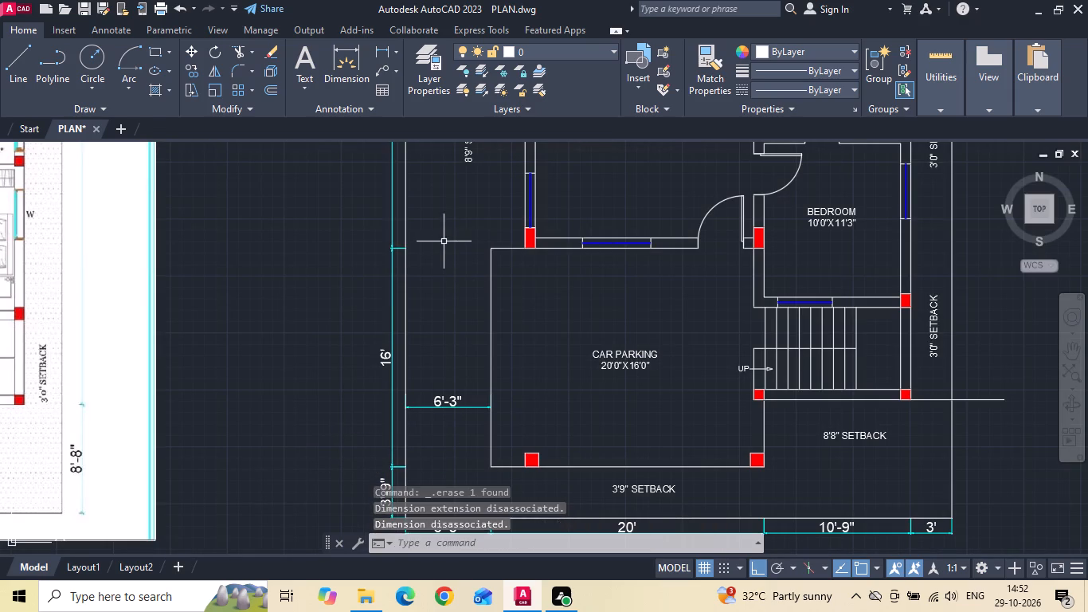
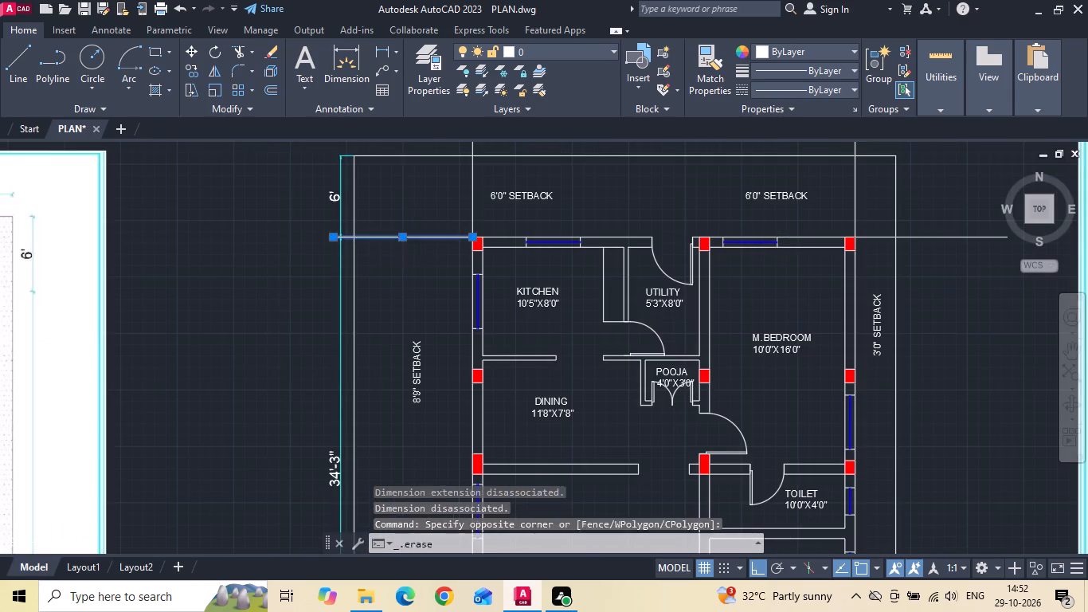
Add a linear dimension above the car parking plan's top boundary, from the site's upper-left corner to the left vertical guide line.
scroll(393, 277, down, 1)
middle_drag(389, 296, 350, 385)
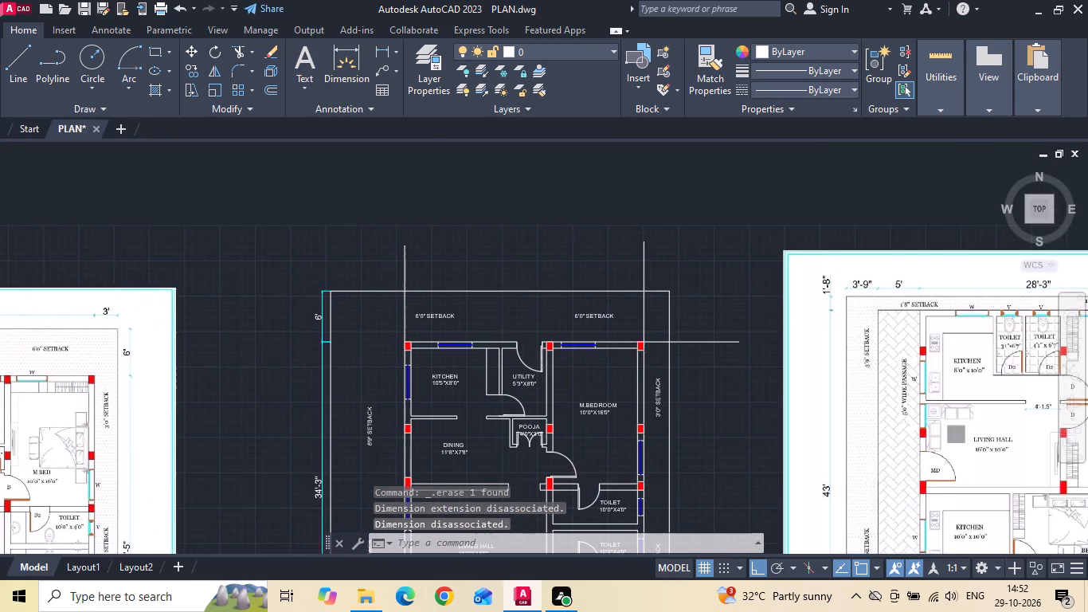
key(d)
key(i)
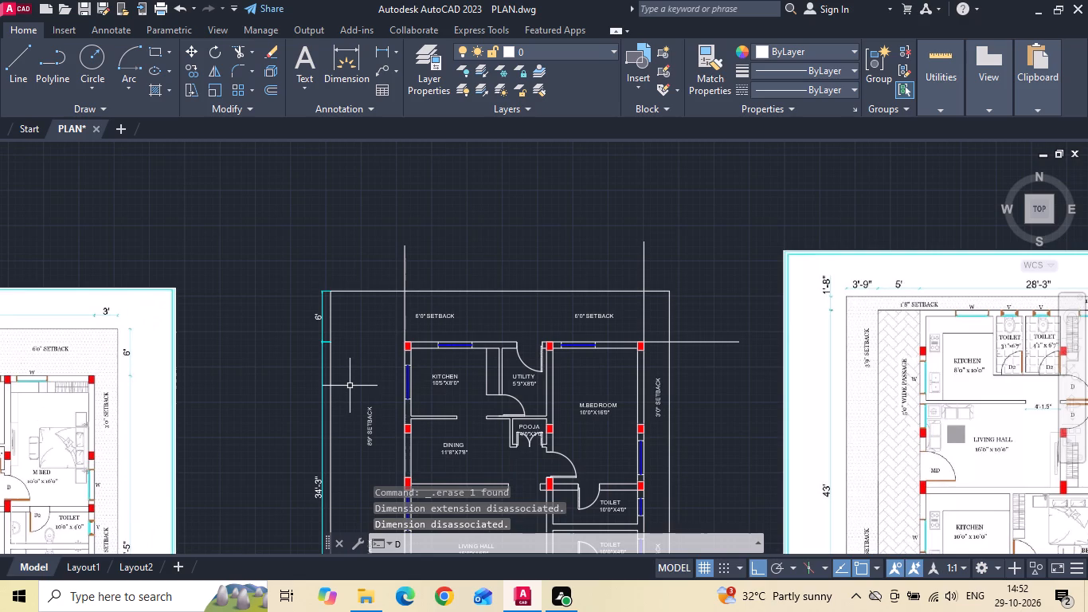
key(BackSpace)
key(l)
text(I)
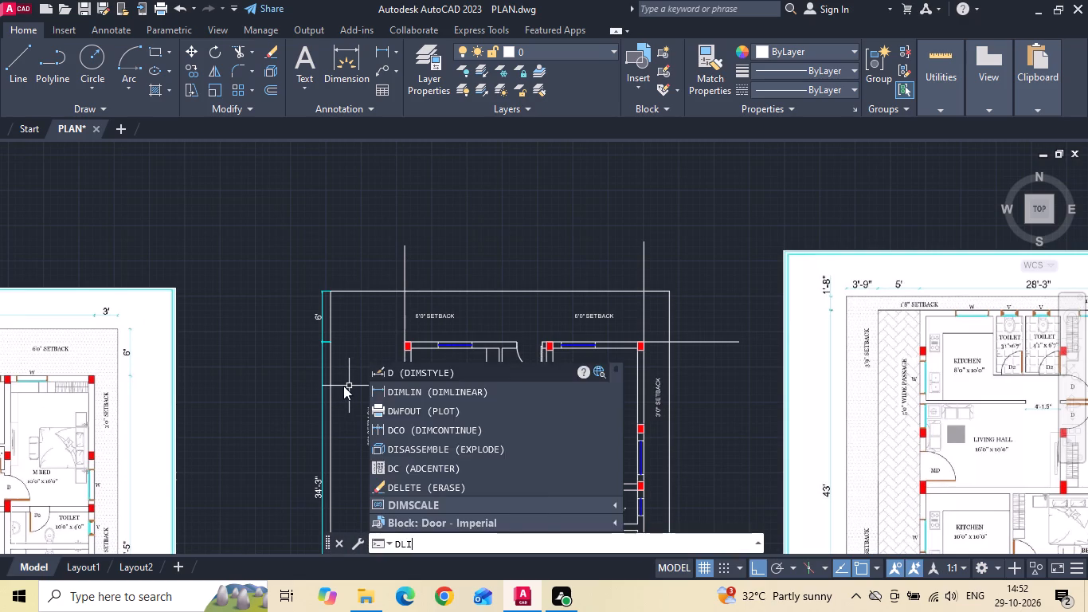
key(space)
scroll(326, 300, up, 2)
drag(339, 277, 350, 278)
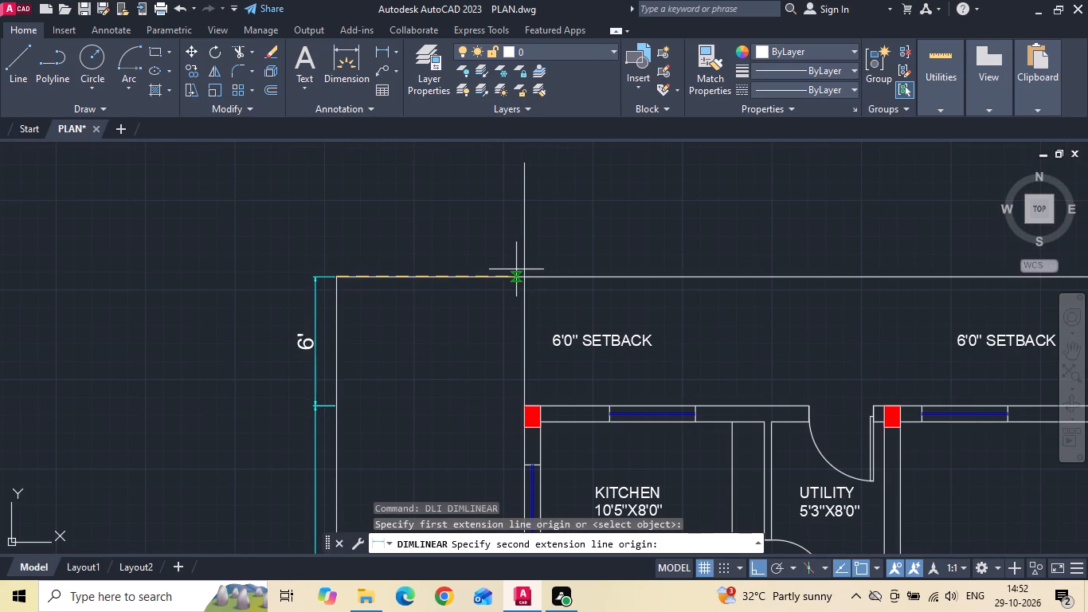
click(524, 277)
scroll(515, 261, up, 1)
click(515, 261)
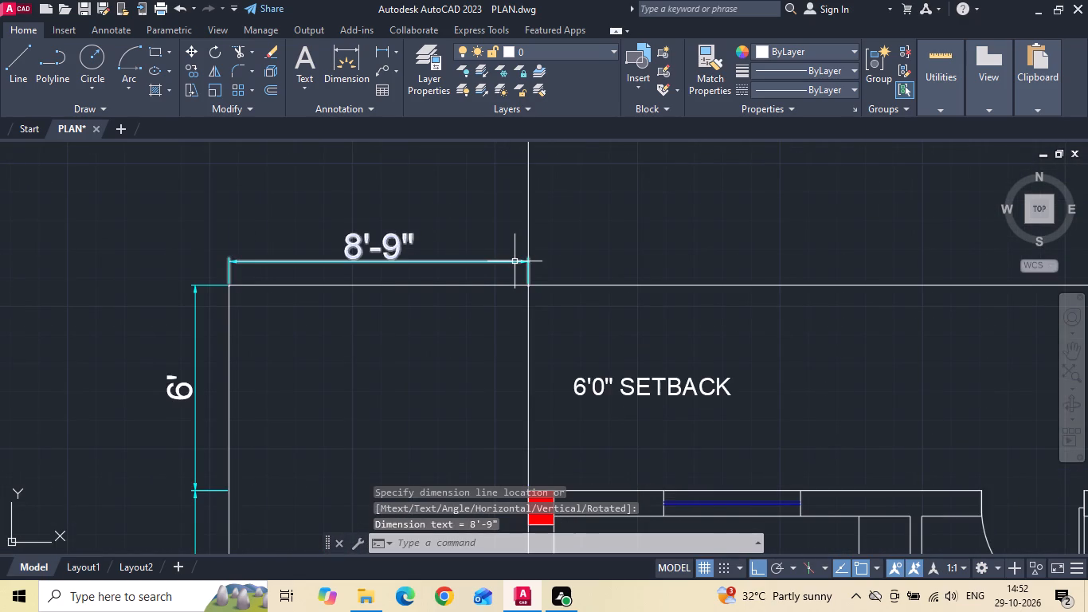
Continue the top dimension chain across the building's width to the other vertical guide line and on to the site's upper-right corner.
text(DIMCNT)
key(space)
scroll(488, 260, down, 1)
middle_drag(659, 245, 170, 245)
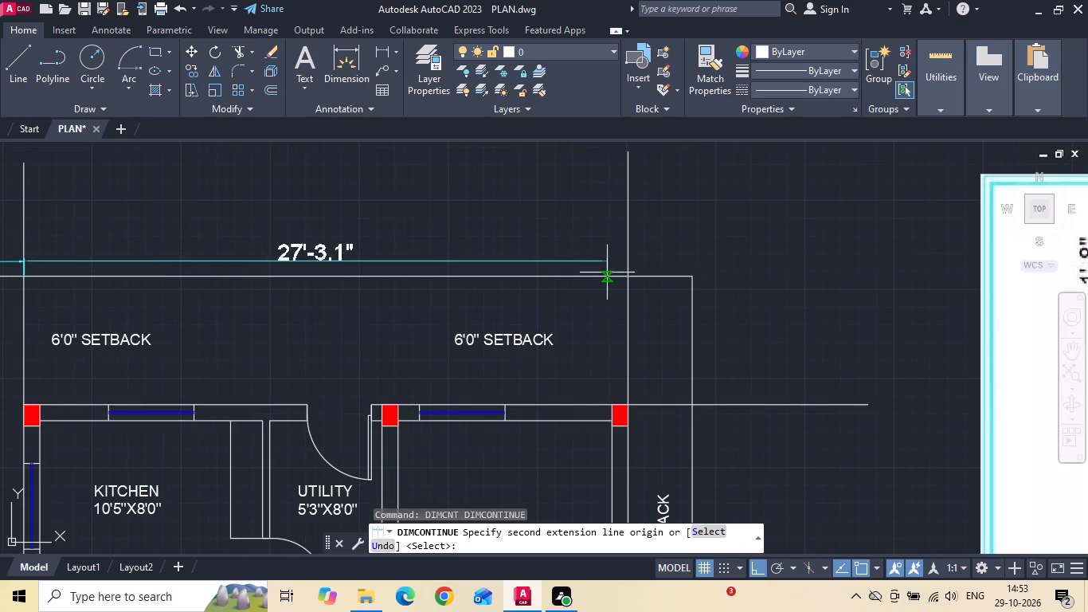
click(628, 273)
click(692, 277)
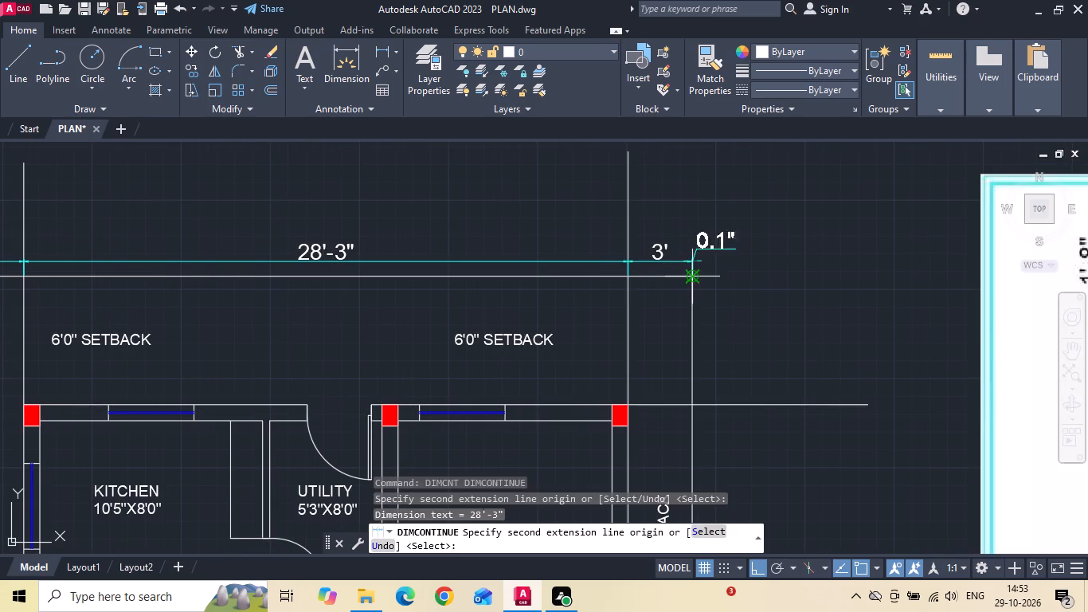
key(Escape)
Delete the two vertical guide lines extending above the top of the car parking plan.
scroll(672, 232, down, 1)
drag(672, 204, 644, 203)
click(250, 200)
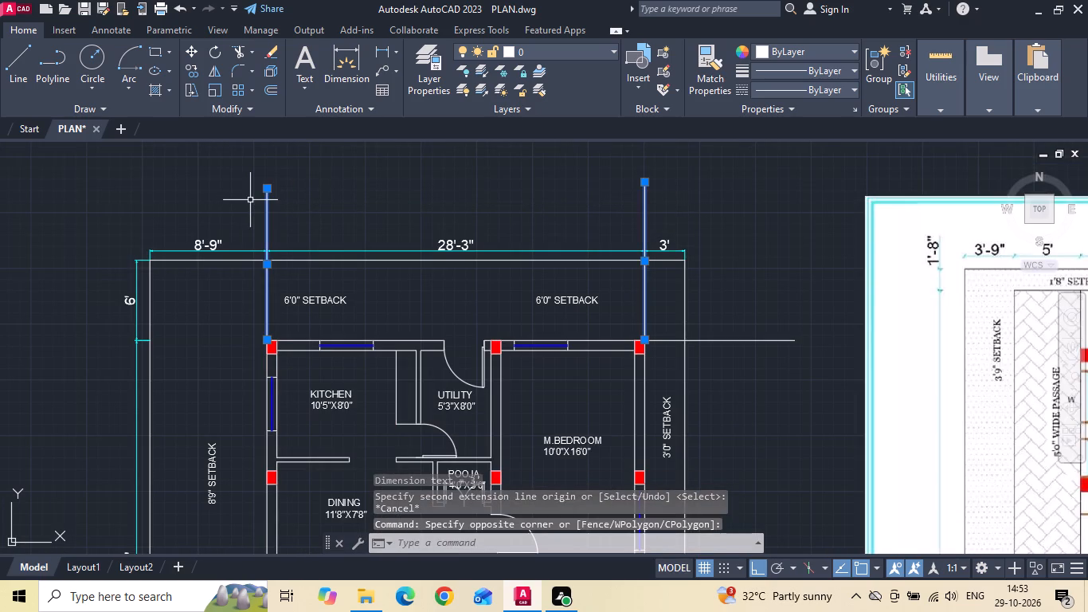
key(Delete)
Add a vertical linear dimension for the upper setback outside the car parking plan's right boundary, down to the horizontal guide line.
text(DLI)
key(space)
scroll(648, 289, up, 1)
scroll(725, 253, up, 1)
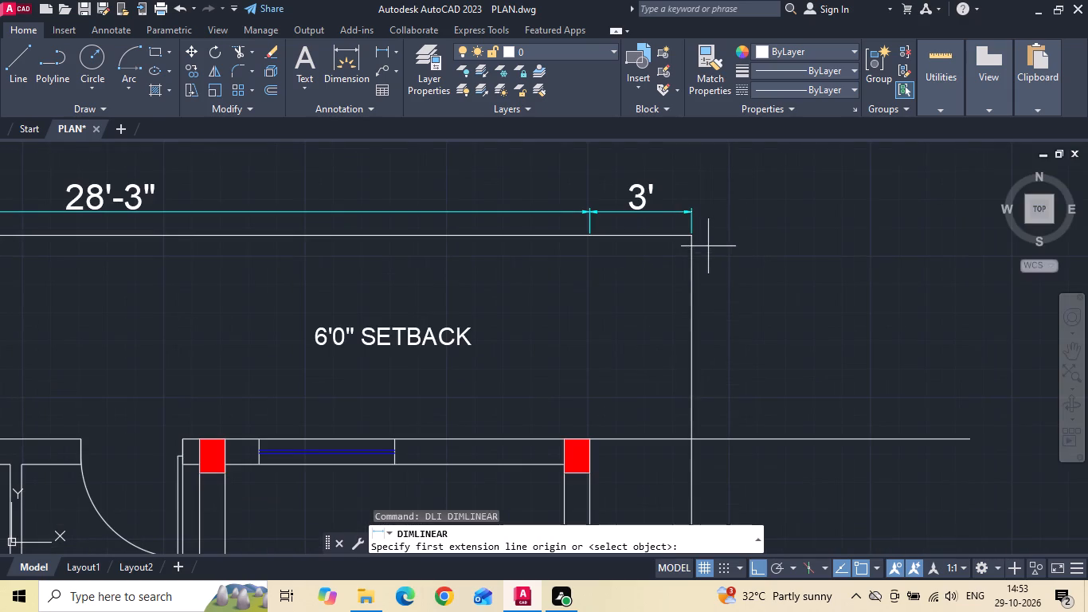
drag(693, 238, 694, 277)
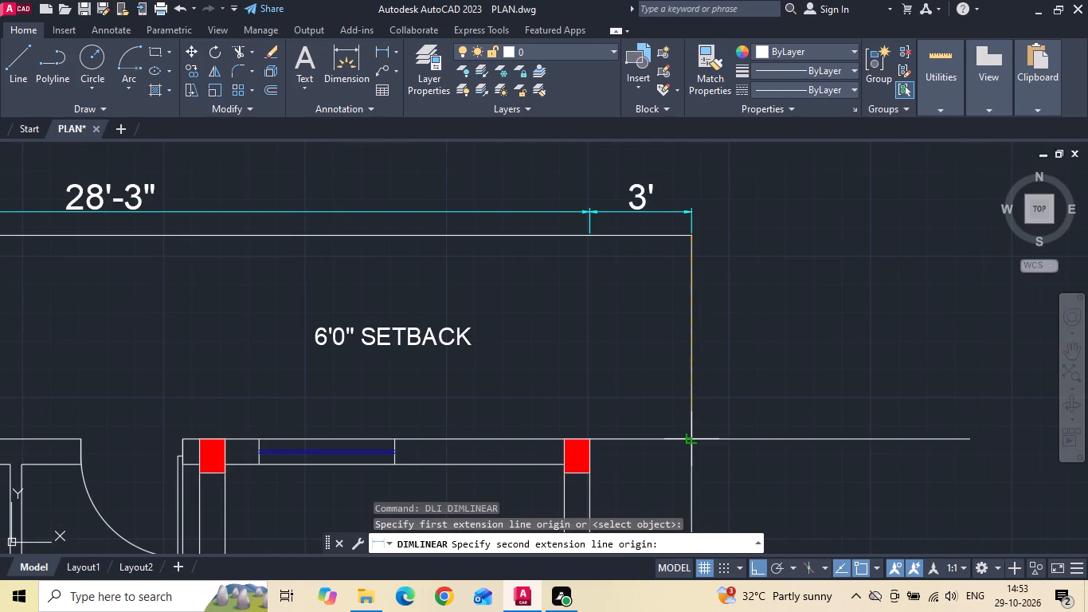
click(692, 436)
click(728, 402)
Continue the right-side dimension chain down to the guide line below the staircase and on to the site's lower-right corner.
key(d)
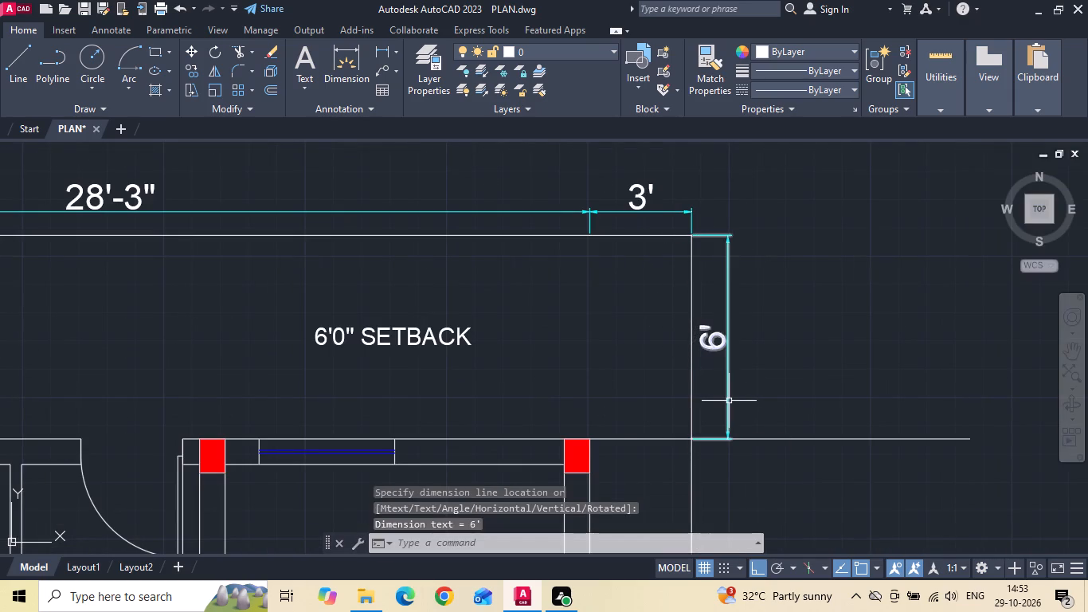
text(IM)
text(CNT)
key(space)
scroll(703, 286, down, 3)
middle_drag(728, 444, 669, 216)
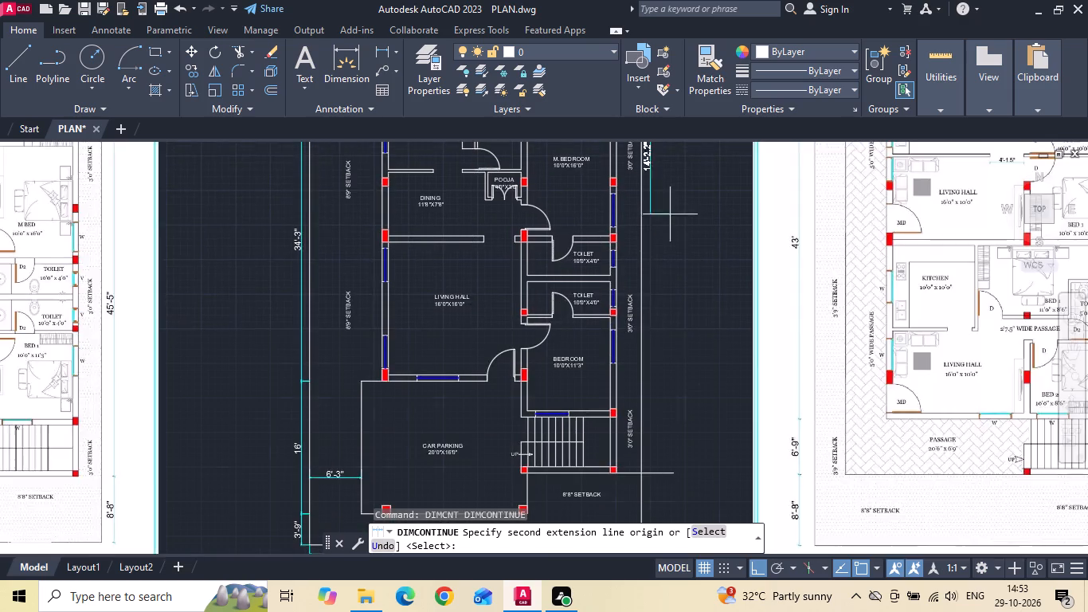
middle_drag(676, 392, 666, 260)
scroll(658, 354, up, 3)
scroll(567, 313, up, 2)
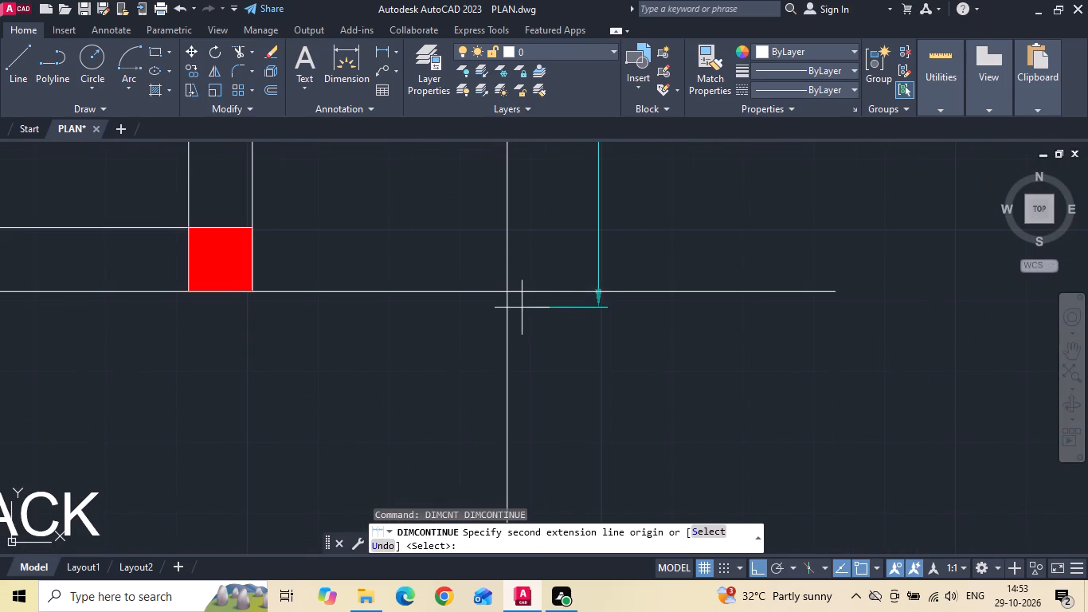
click(503, 292)
scroll(575, 250, down, 3)
scroll(569, 413, up, 1)
click(553, 458)
key(Escape)
Delete the two horizontal guide lines extending past the right boundary of the car parking plan.
scroll(601, 452, down, 2)
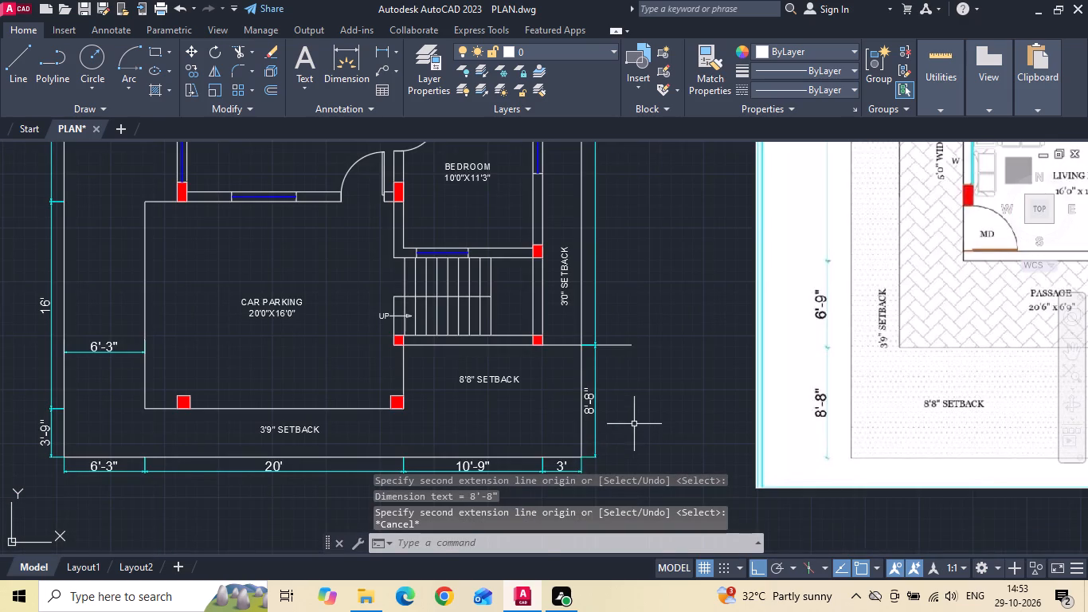
click(638, 422)
scroll(640, 418, down, 2)
middle_drag(643, 302, 621, 390)
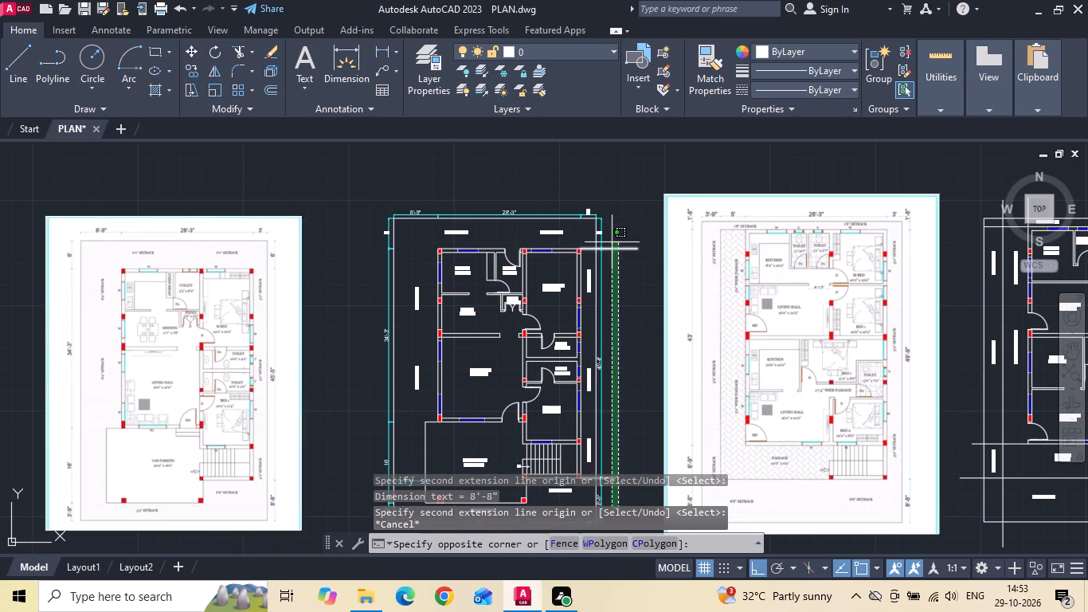
click(612, 237)
key(Delete)
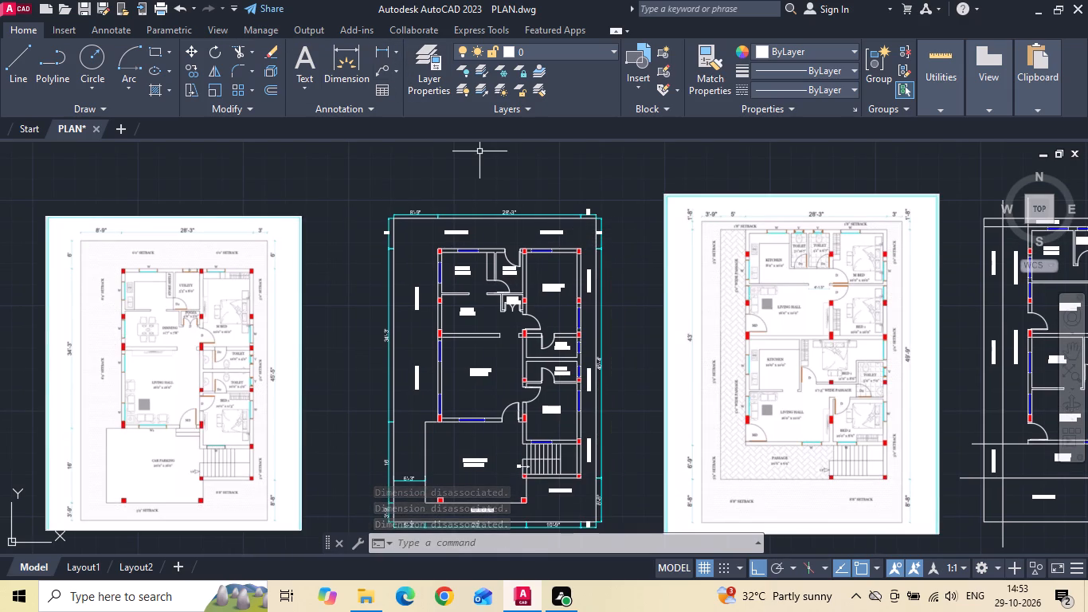
Add an overall quick dimension of the car parking plan's top site boundary, placed above the existing dimension chain.
scroll(432, 176, up, 1)
text(QDIM)
key(space)
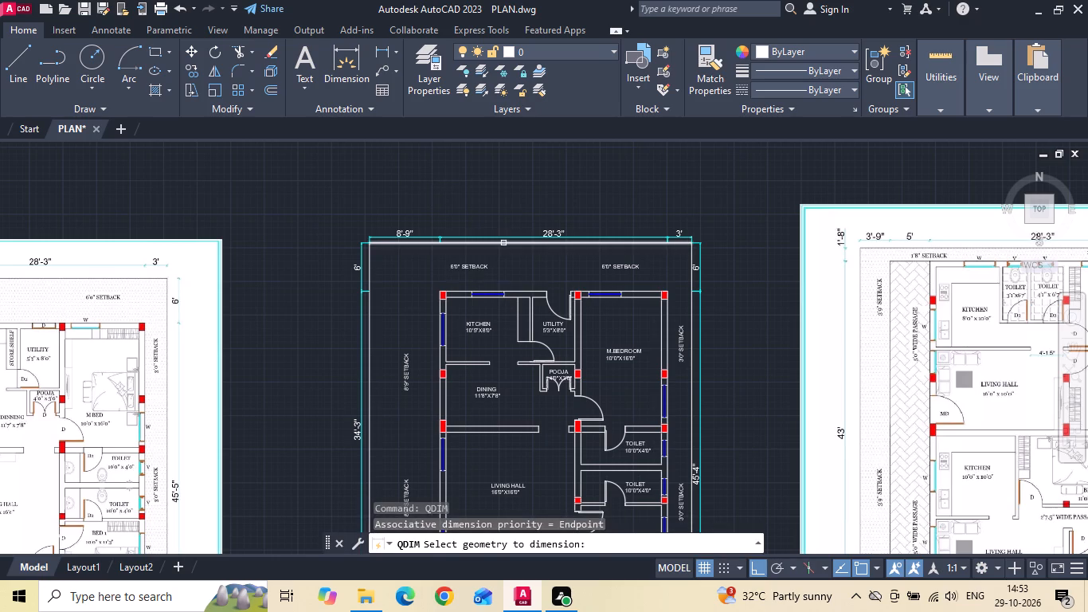
click(503, 244)
key(space)
scroll(509, 218, up, 2)
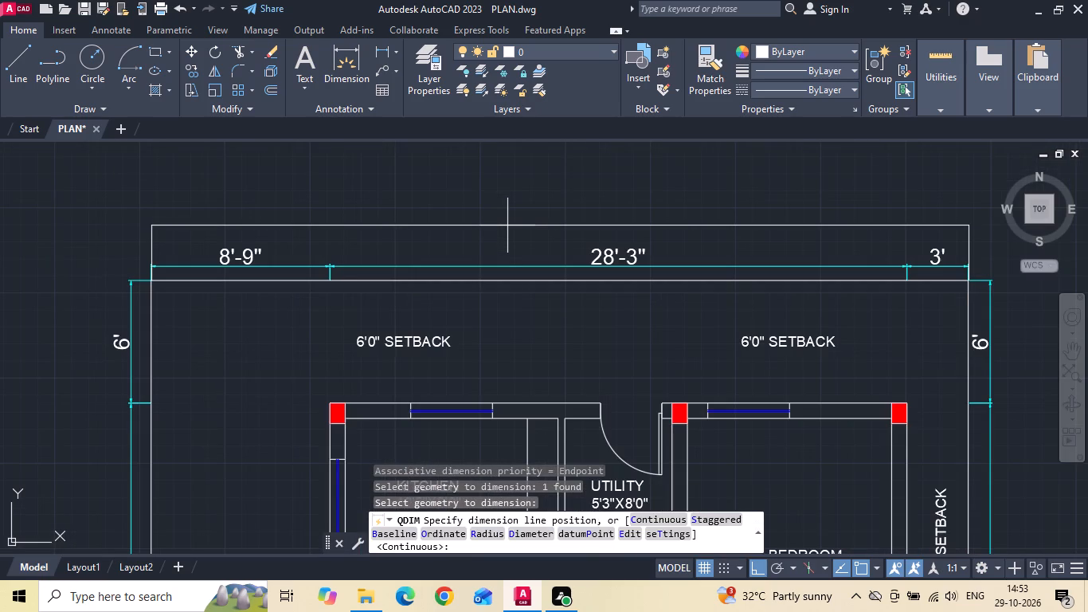
click(507, 235)
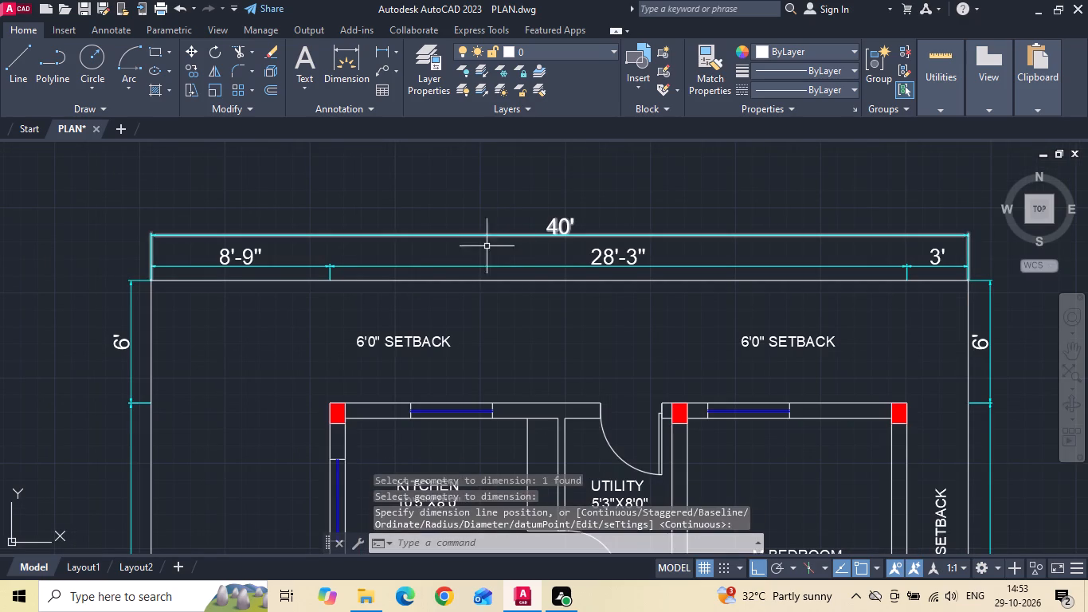
Add an overall quick dimension of the car parking plan's left site boundary, placed outside the existing dimension chain.
key(space)
click(151, 479)
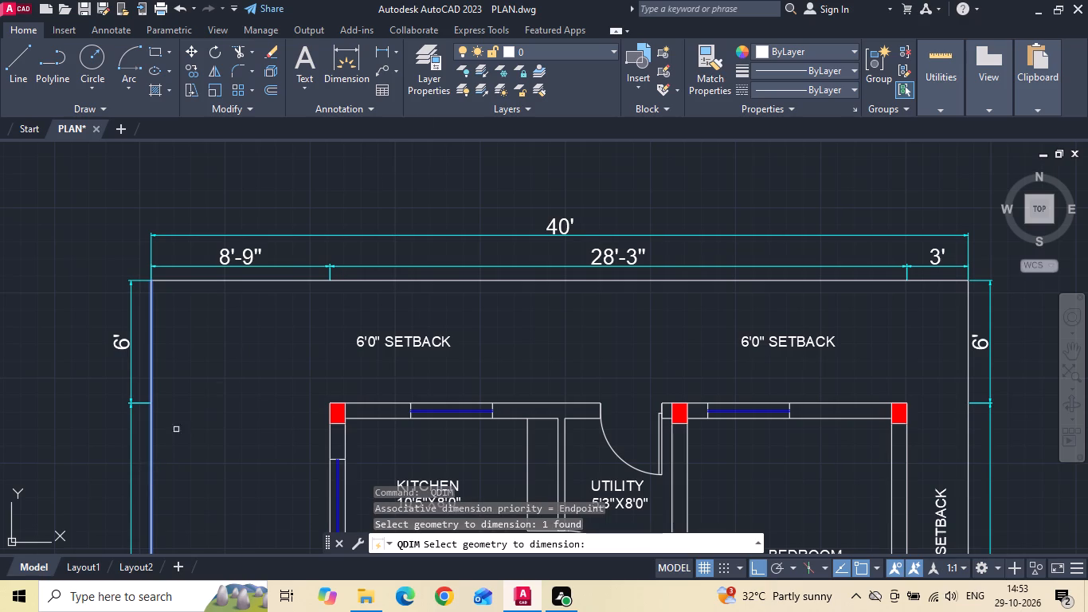
scroll(428, 104, down, 3)
scroll(358, 245, down, 2)
middle_drag(317, 350, 441, 191)
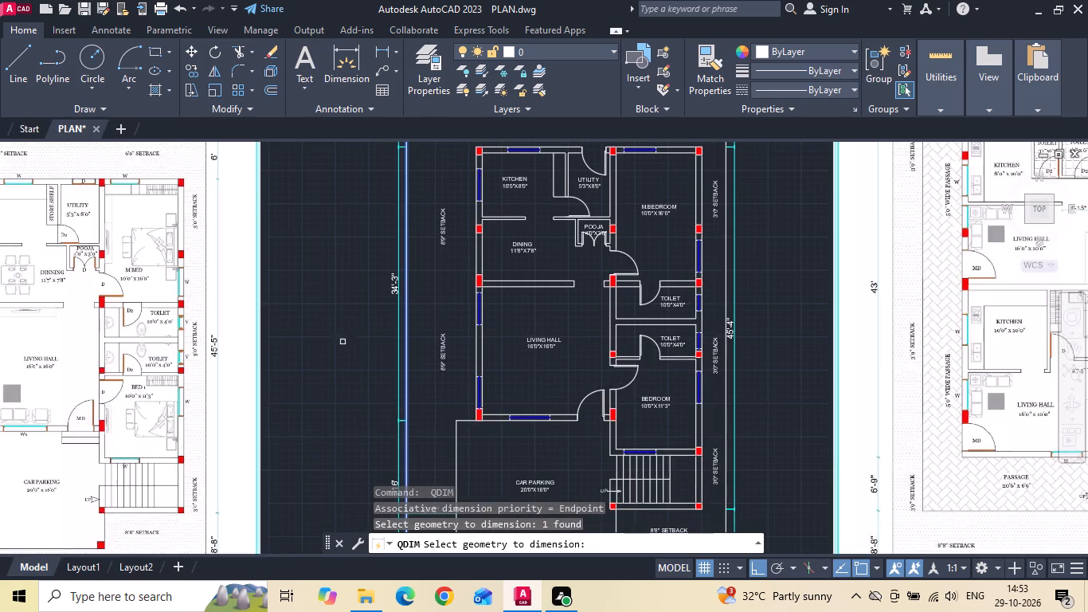
scroll(397, 290, down, 1)
key(space)
scroll(350, 324, up, 2)
click(423, 299)
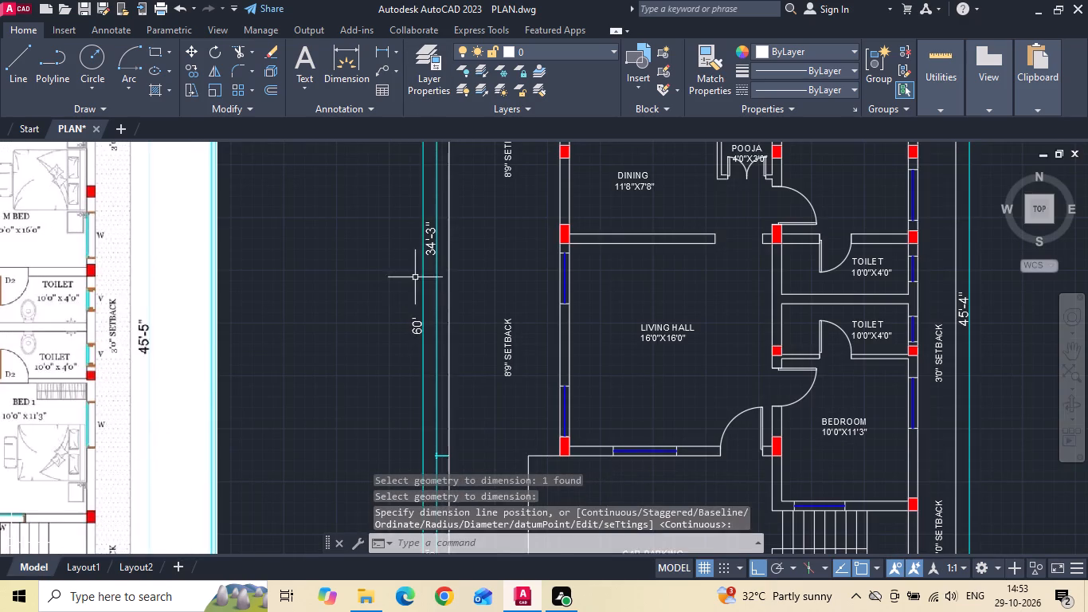
Add an overall quick dimension of the car parking plan's bottom site boundary, placed below the existing dimension chain.
scroll(402, 257, down, 2)
middle_drag(454, 343, 438, 264)
scroll(463, 359, up, 1)
key(space)
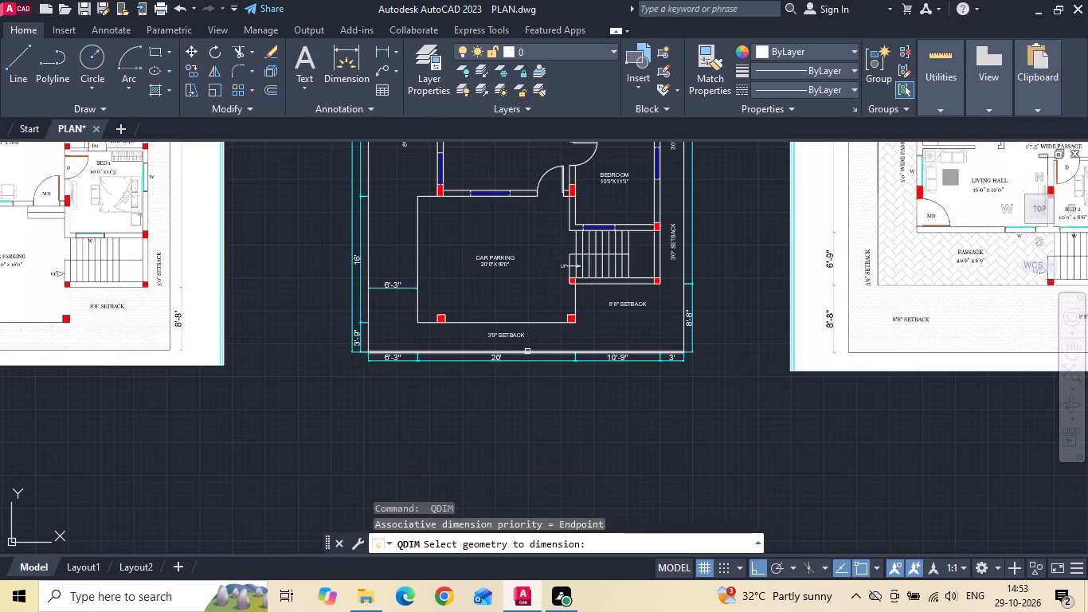
click(530, 351)
key(space)
click(531, 372)
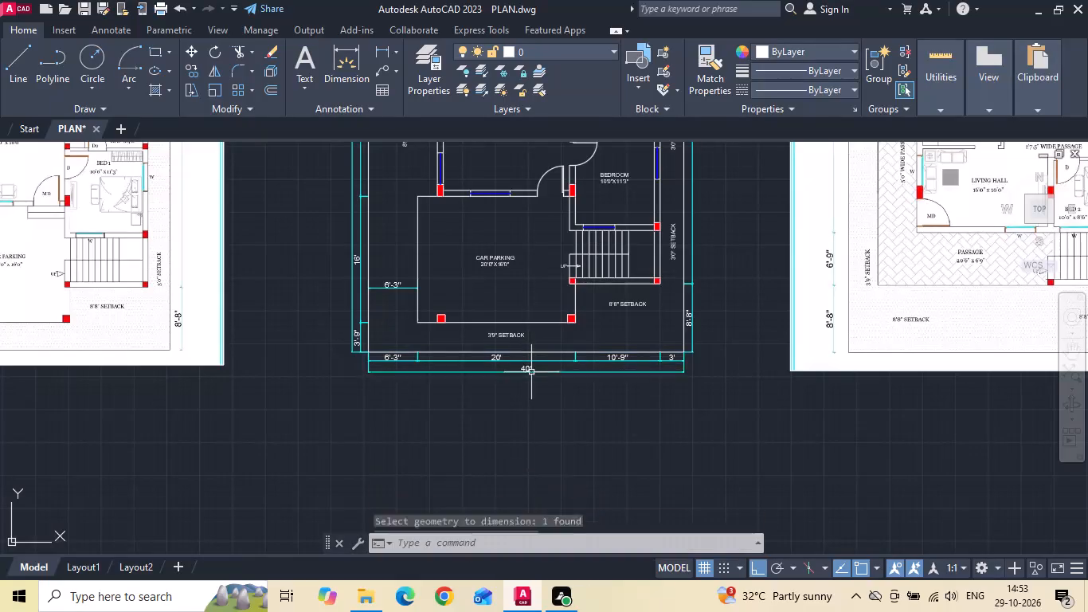
Add an overall quick dimension of the car parking plan's right site boundary, placed outside the existing dimension chain.
key(space)
click(683, 265)
key(space)
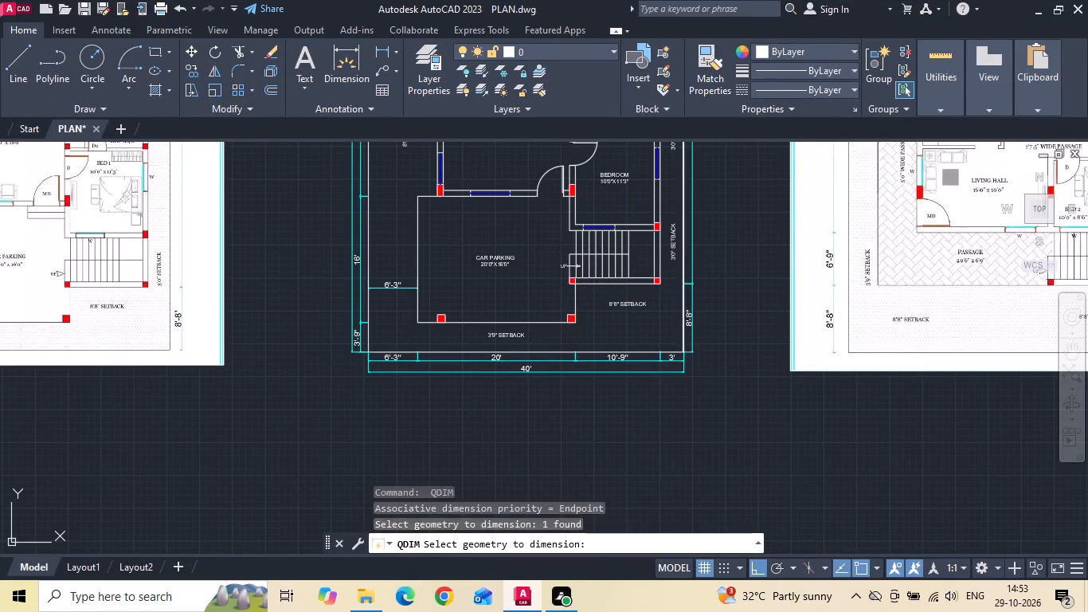
scroll(709, 245, down, 2)
middle_drag(706, 250, 562, 332)
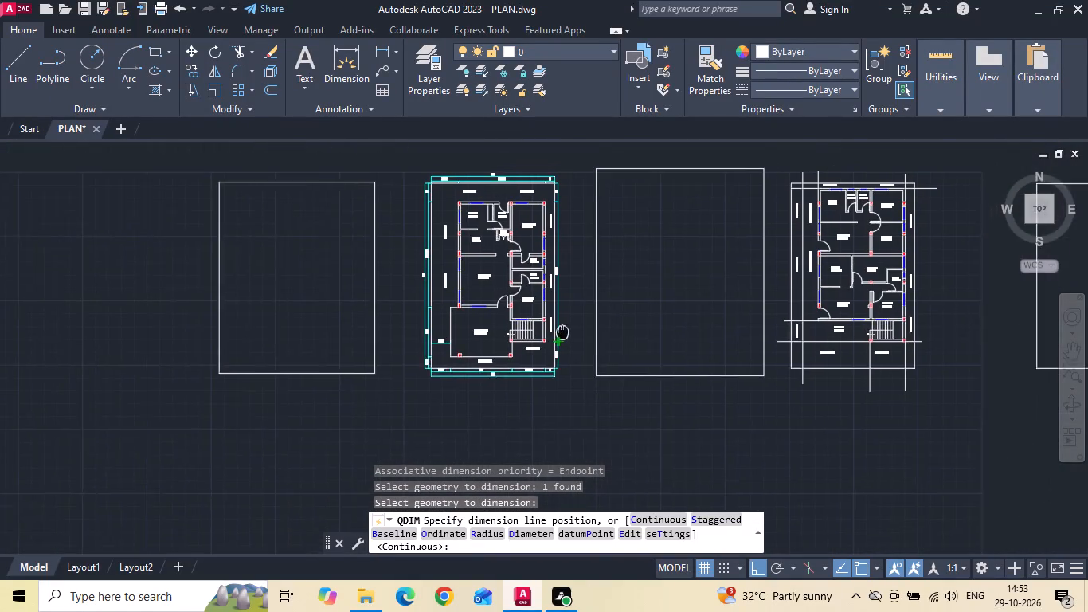
middle_drag(562, 332, 562, 344)
scroll(562, 341, up, 1)
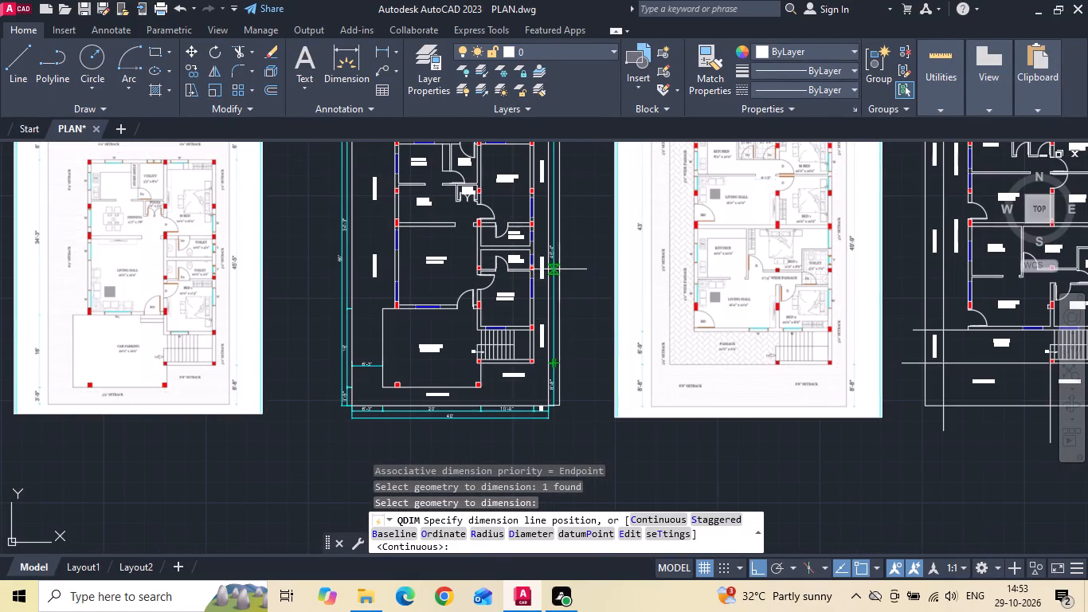
scroll(559, 269, up, 1)
click(559, 261)
scroll(420, 268, down, 2)
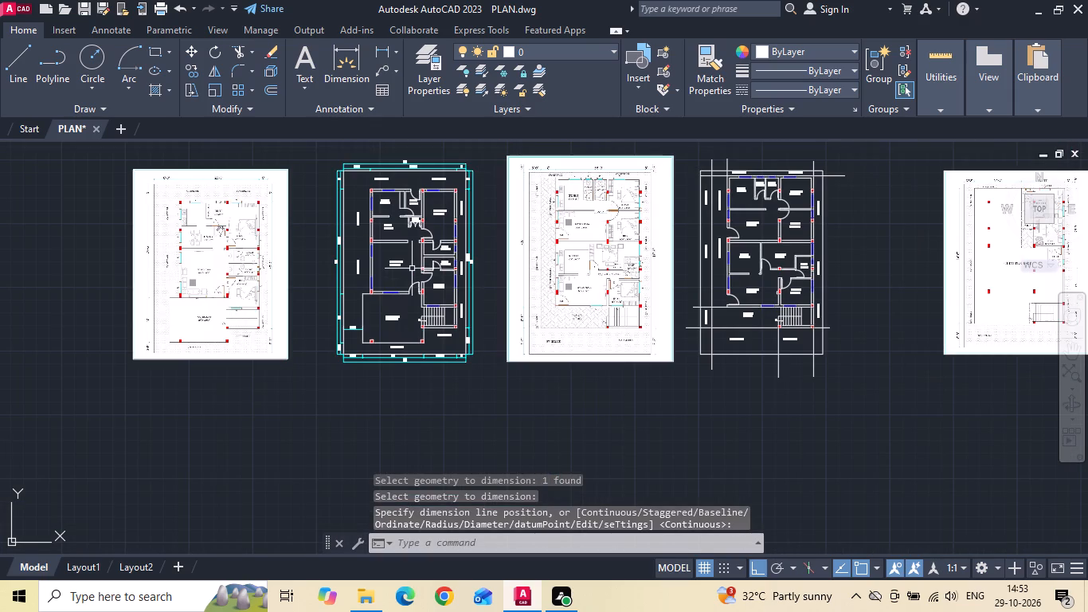
middle_drag(715, 303, 615, 316)
key(Escape)
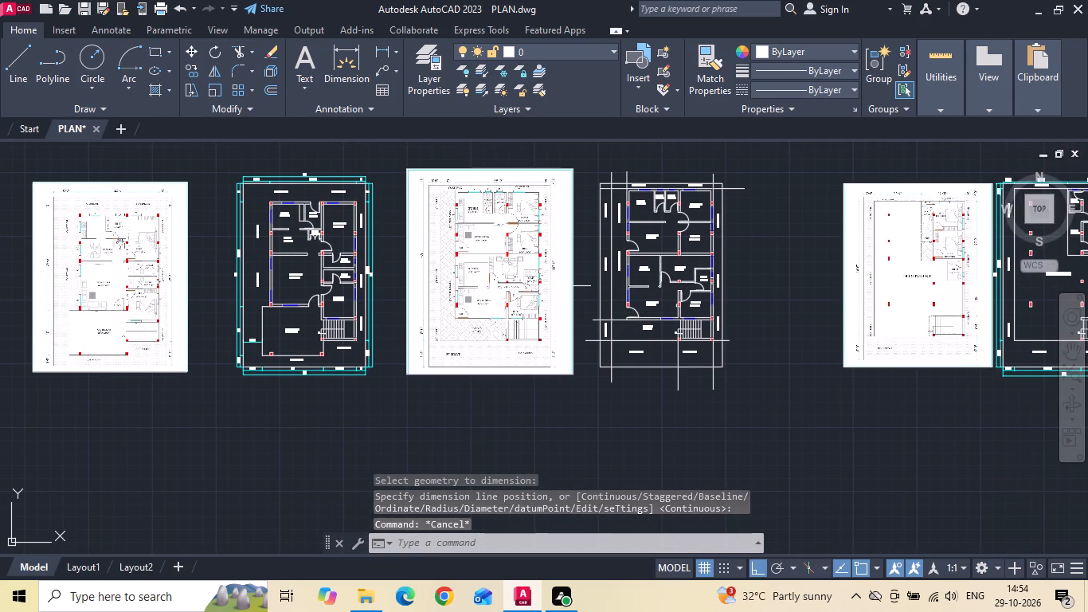
In the wide-passage floor plan, add a linear dimension above the top boundary from the upper-left corner to the first vertical guide line.
middle_drag(573, 280, 480, 338)
key(d)
text(LI)
key(space)
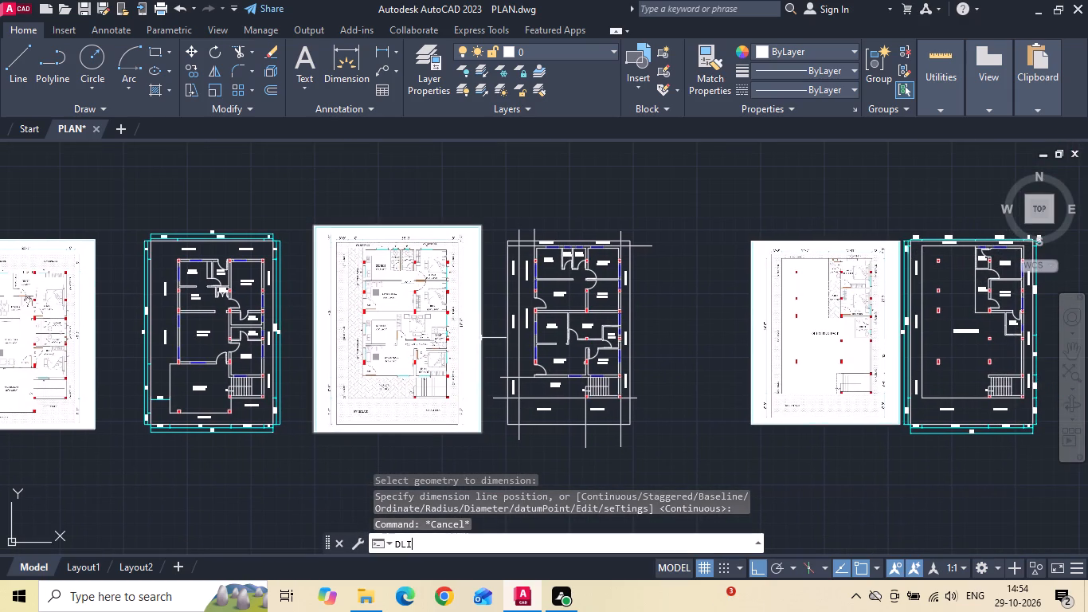
scroll(581, 222, up, 1)
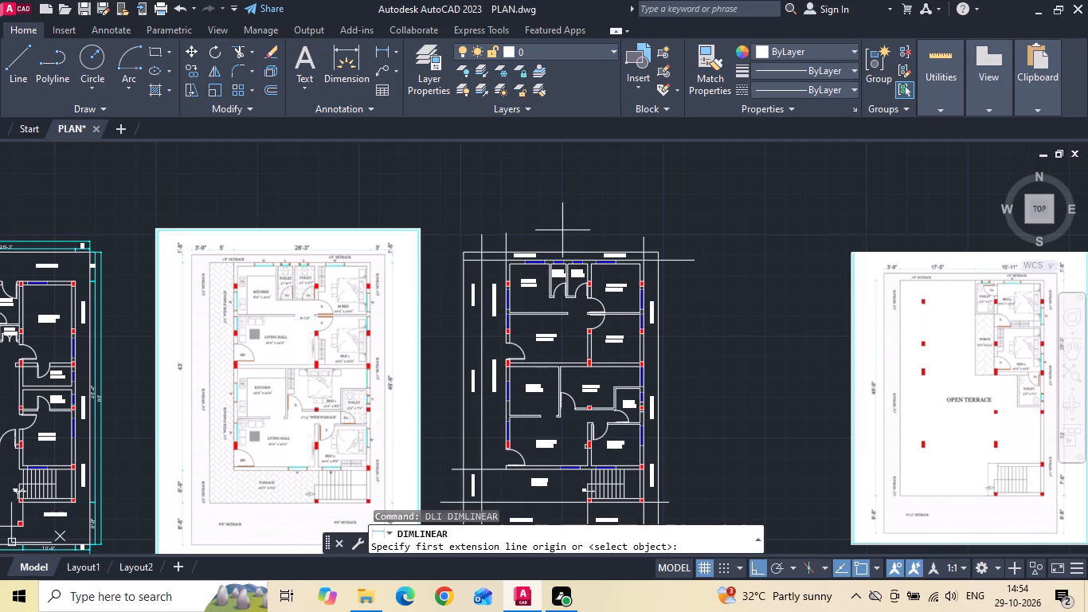
middle_drag(562, 231, 532, 267)
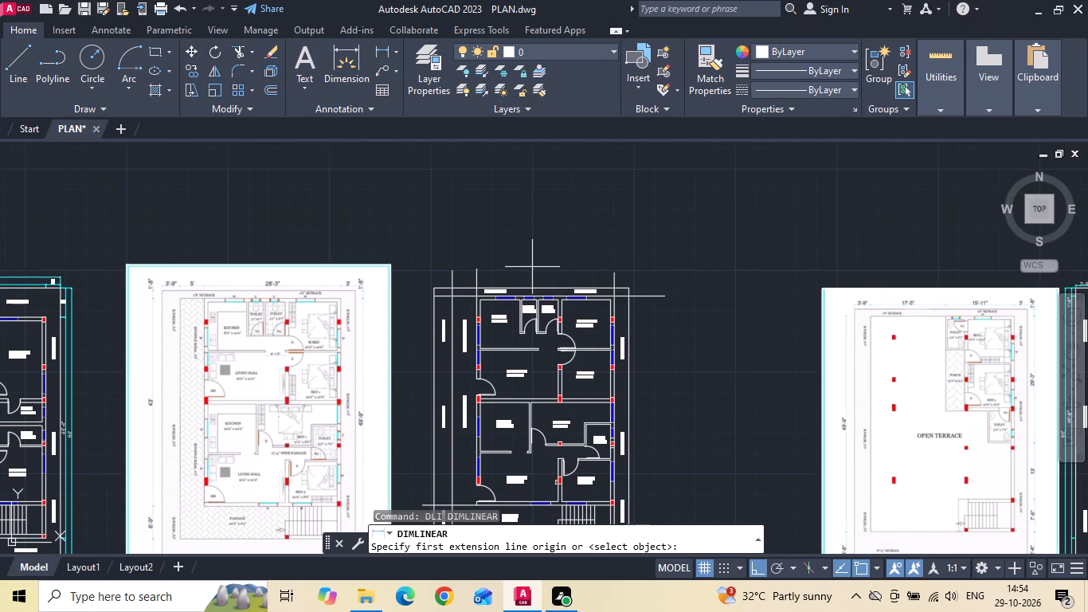
scroll(452, 296, up, 3)
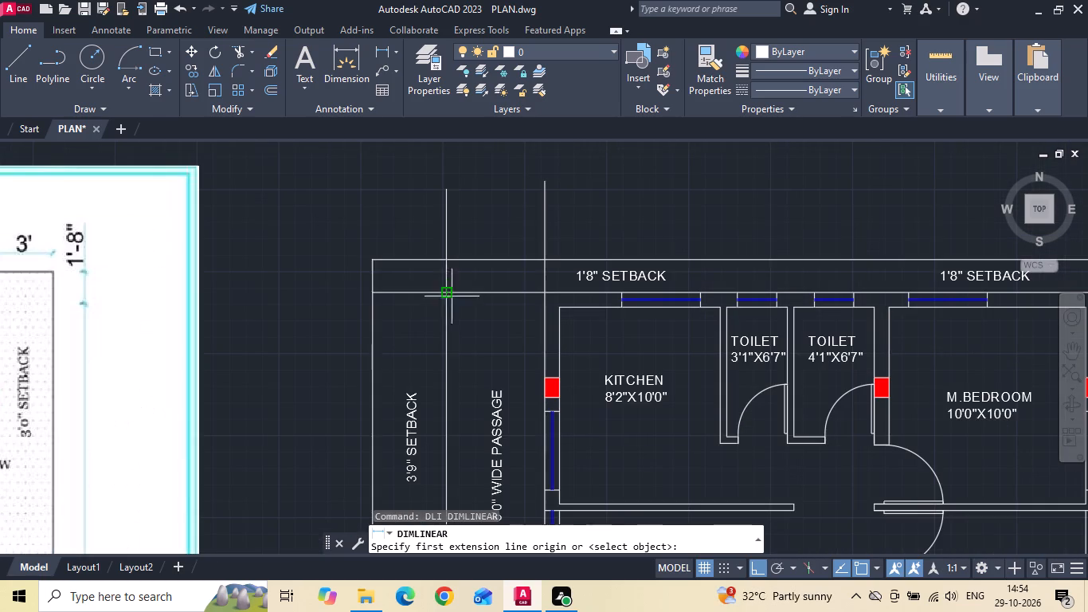
click(372, 264)
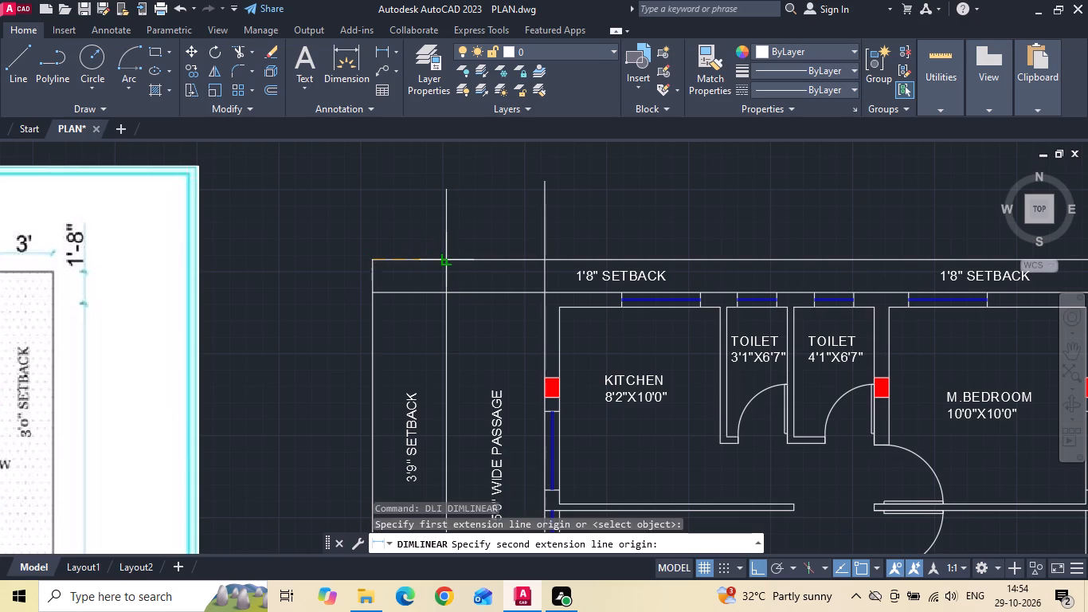
click(448, 257)
scroll(444, 253, up, 1)
click(437, 245)
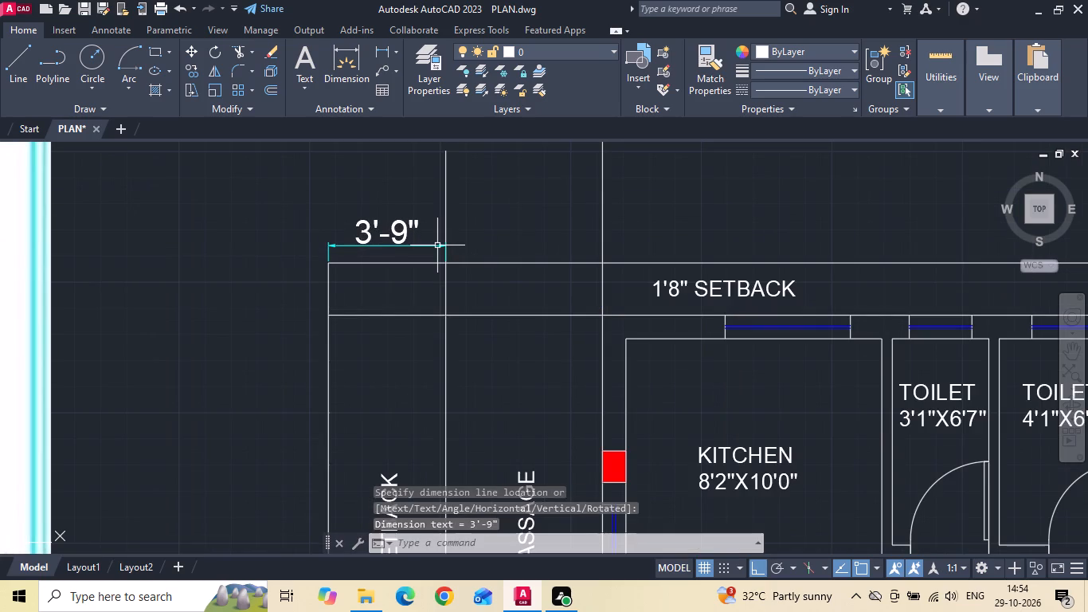
Continue the top dimension chain to the kitchen wall guide line, the bedroom's outer wall guide line and the upper-right boundary corner.
text(DIMCNT)
key(space)
click(601, 258)
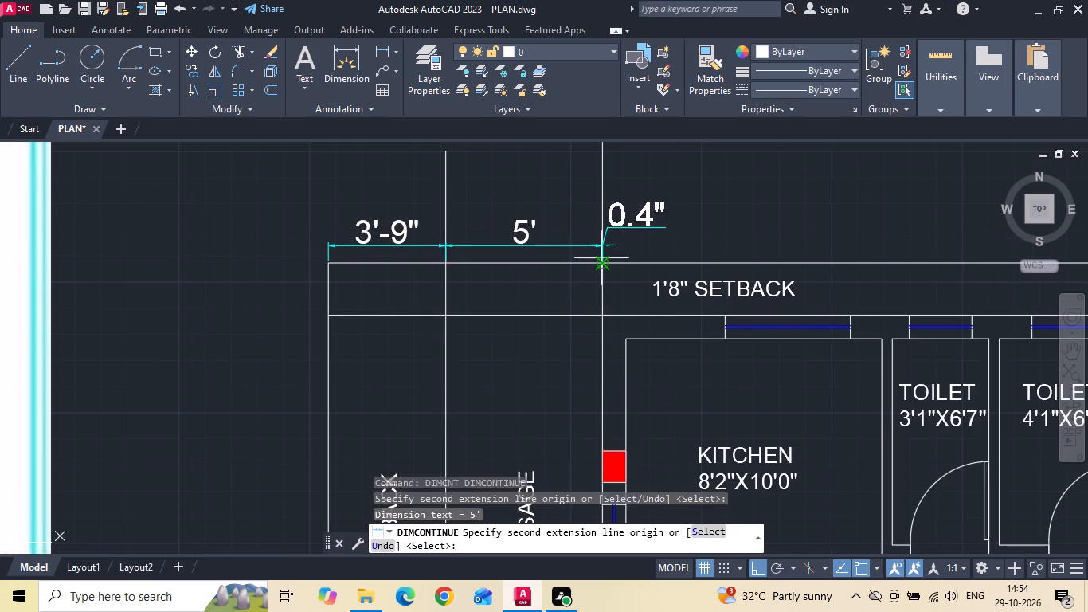
middle_drag(662, 233, 365, 237)
scroll(348, 239, down, 1)
scroll(864, 256, up, 2)
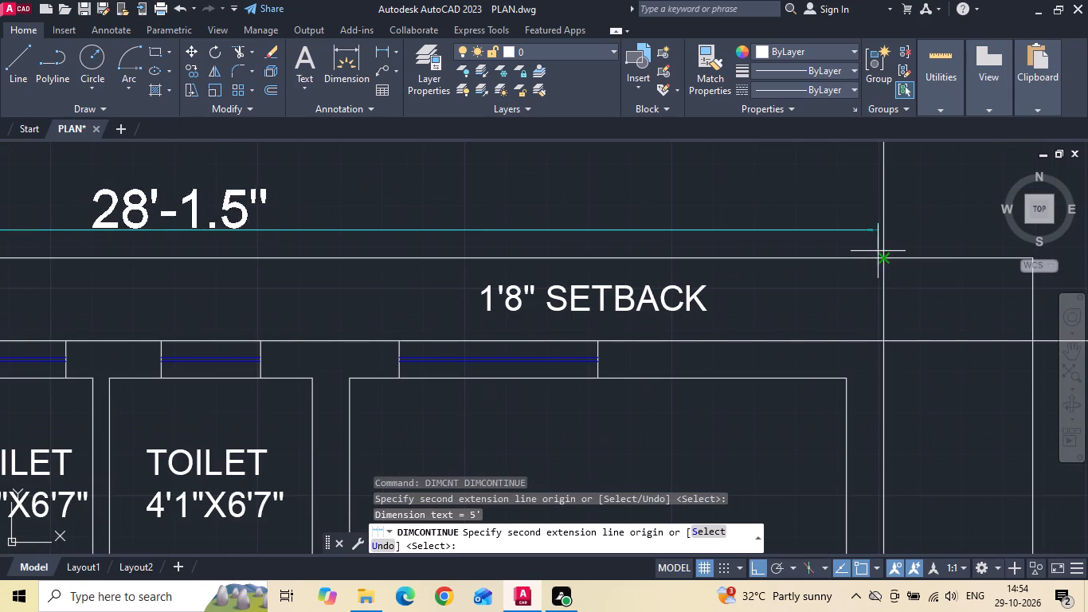
click(884, 260)
middle_drag(863, 258, 705, 256)
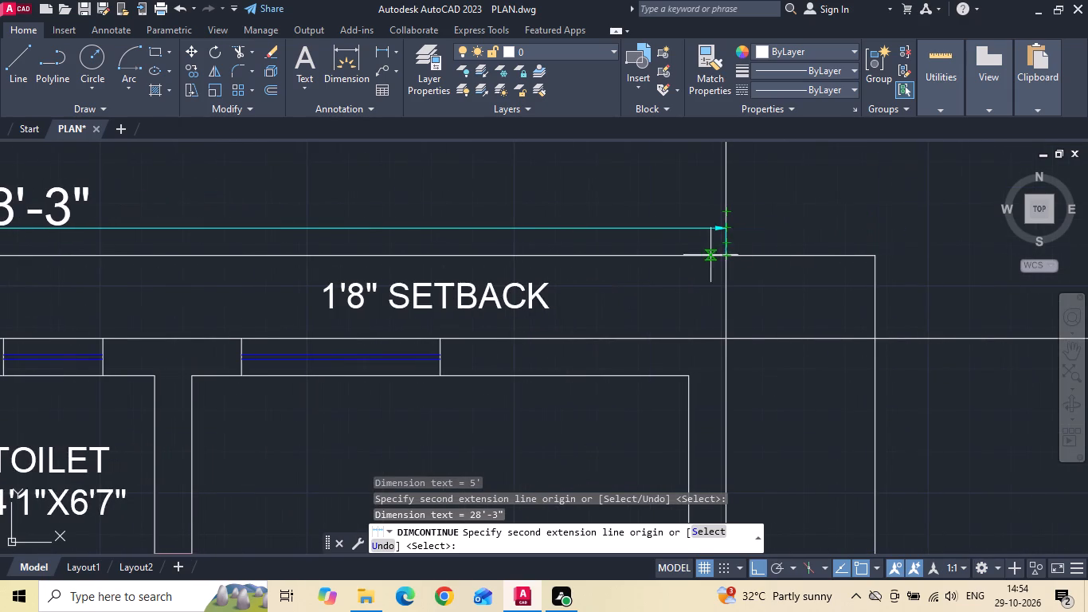
click(877, 257)
key(Escape)
Add a vertical linear dimension outside the left boundary, from the upper-left corner to the horizontal guide line at the top setback's inner edge.
scroll(851, 237, down, 3)
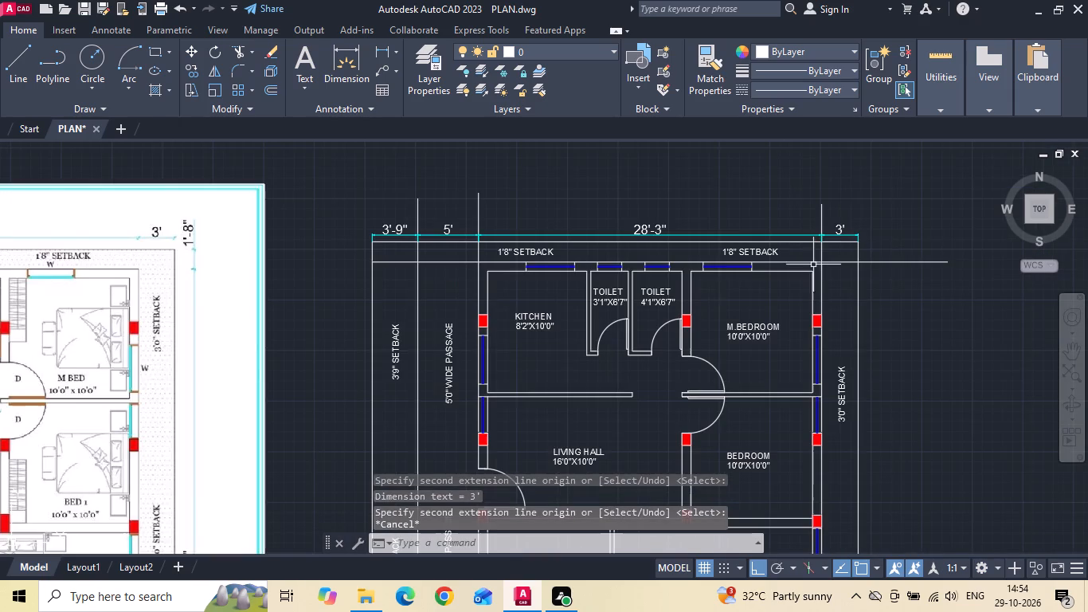
key(d)
text(LI)
key(space)
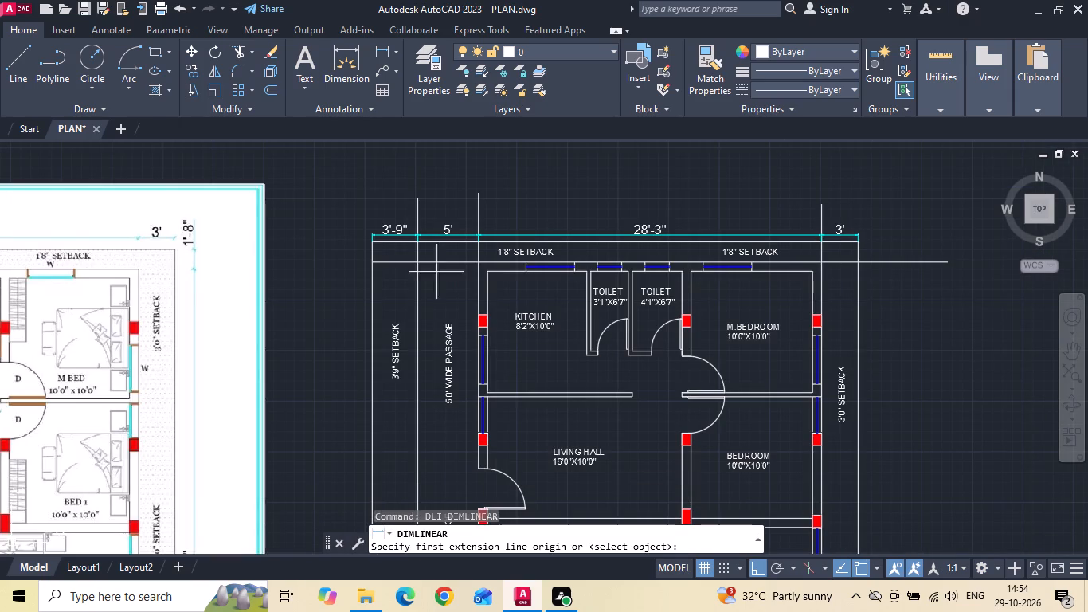
scroll(349, 261, up, 3)
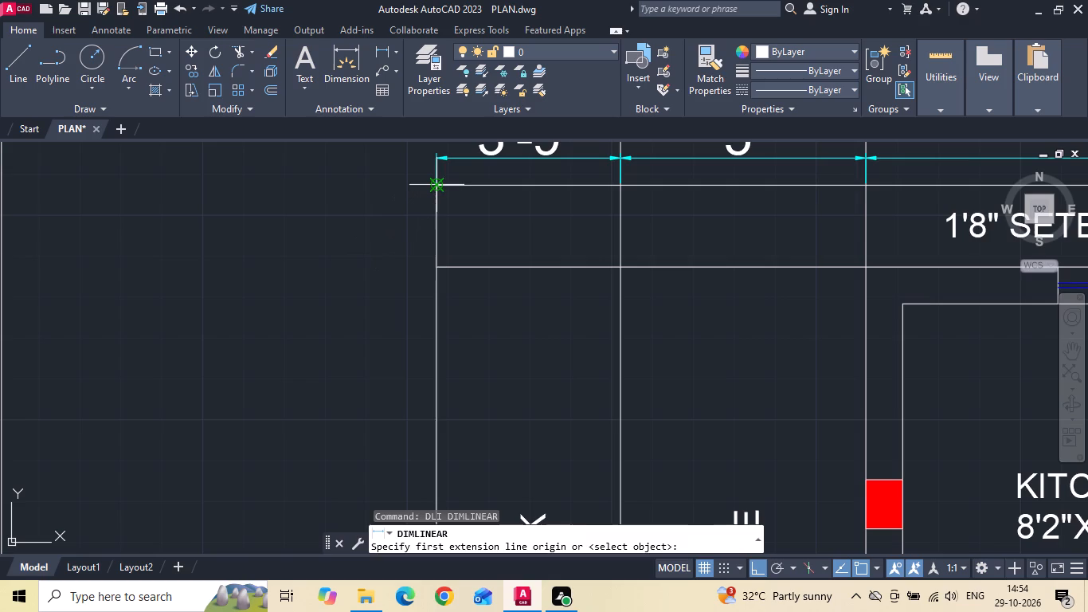
click(442, 186)
click(437, 264)
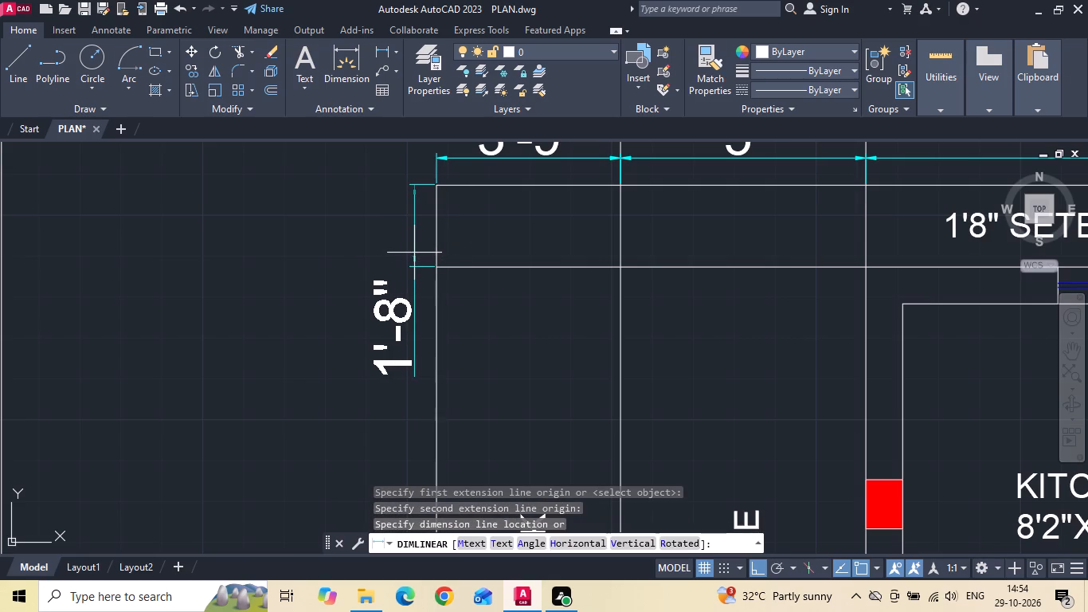
click(409, 250)
Continue the left dimension chain down to the passage's upper guide line, its lower guide line and the lower-left boundary corner.
text(DIMCNT)
key(space)
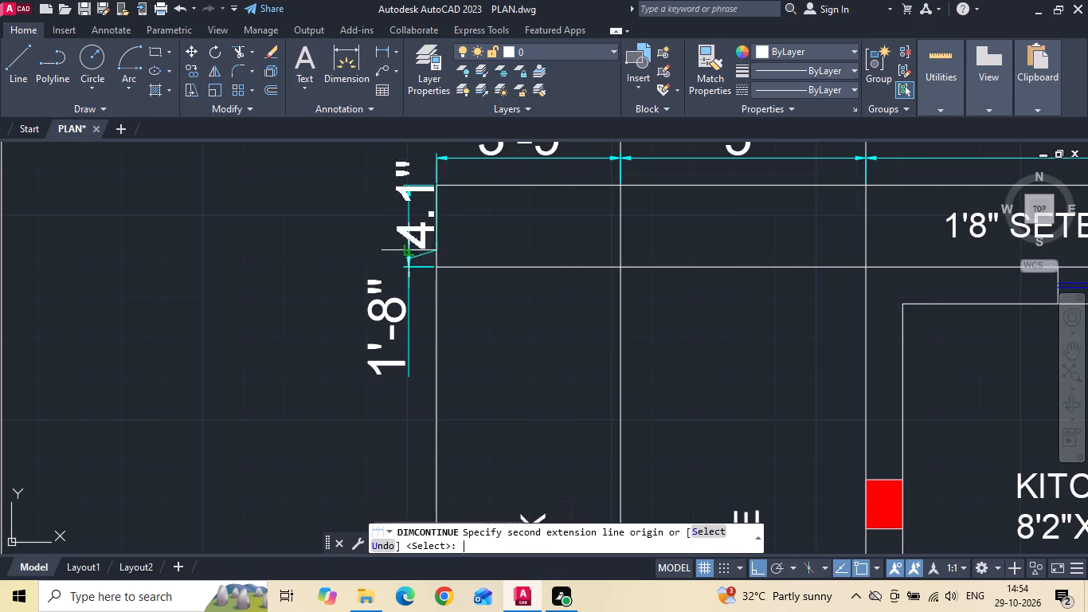
scroll(413, 202, down, 4)
middle_drag(396, 340, 424, 215)
scroll(433, 435, up, 2)
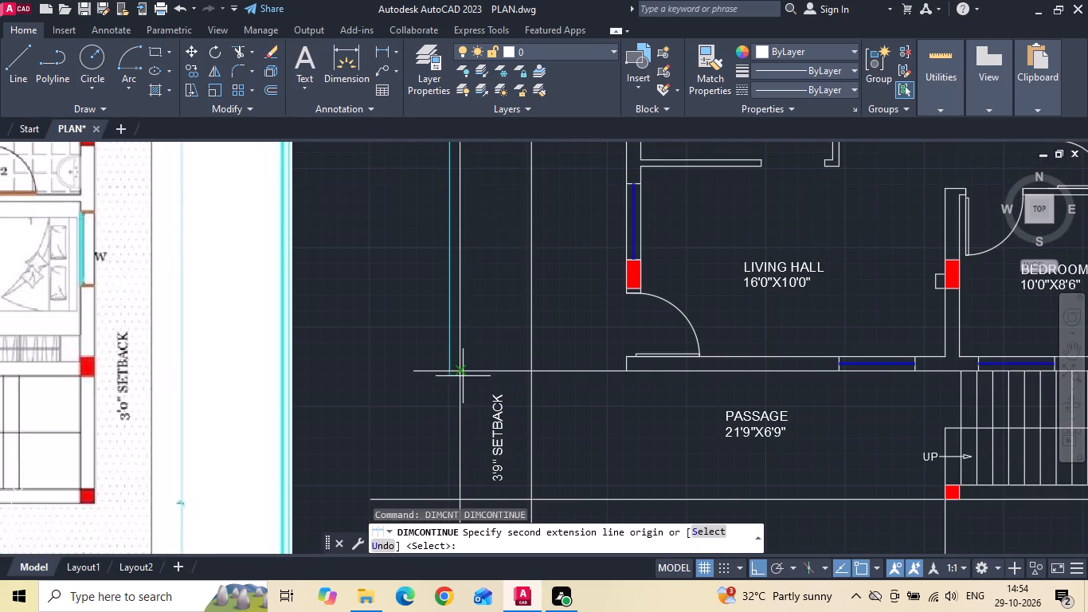
click(462, 371)
middle_drag(460, 362, 464, 257)
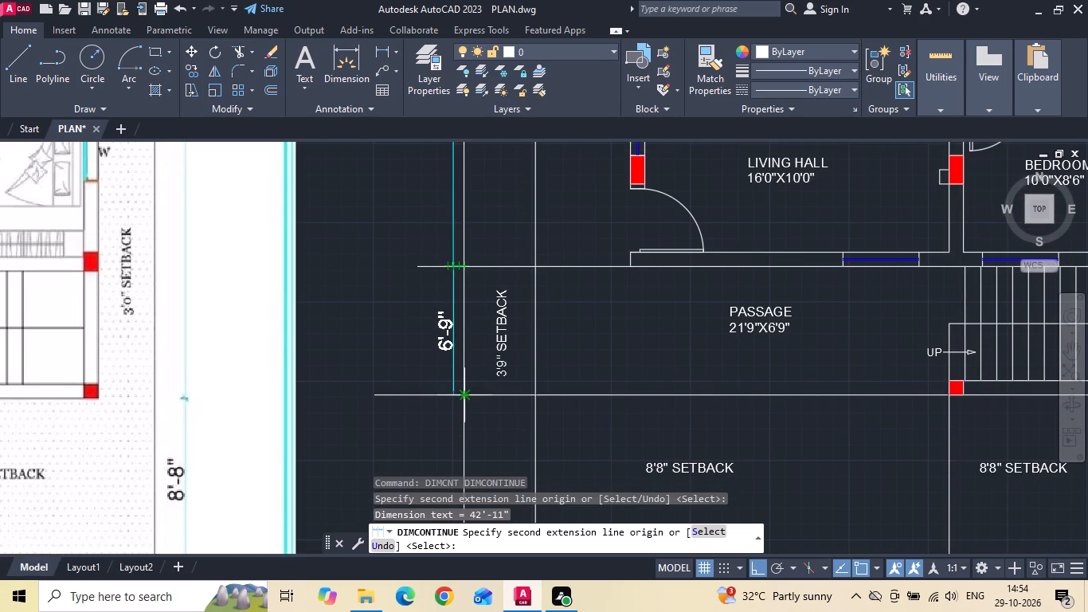
click(464, 393)
middle_drag(467, 358, 444, 227)
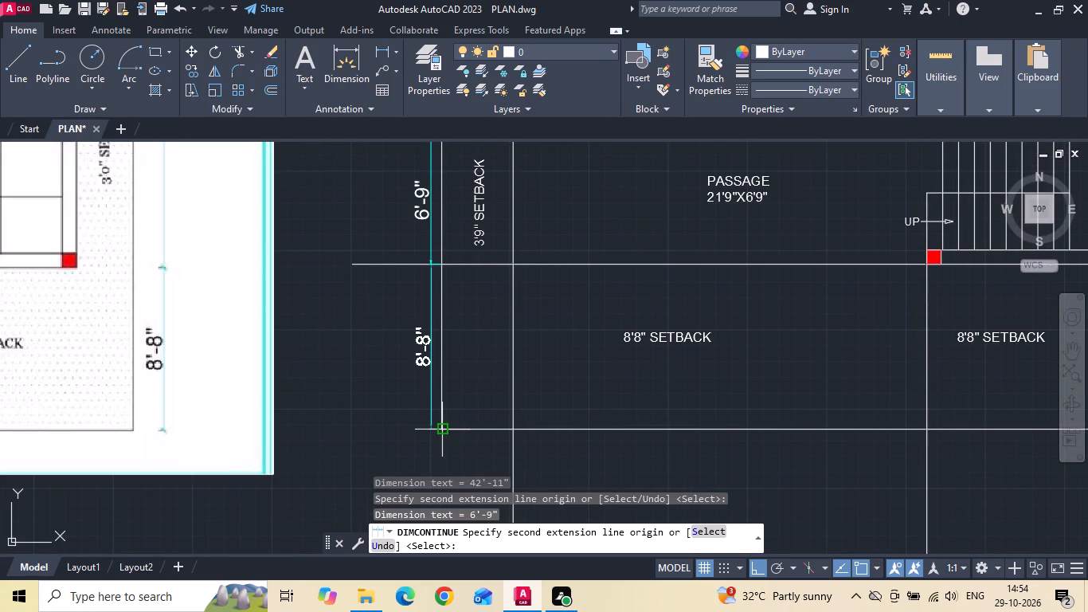
click(443, 428)
key(Escape)
Add a linear dimension below the bottom boundary from the lower-left corner to the first vertical guide line.
text(DLI)
key(space)
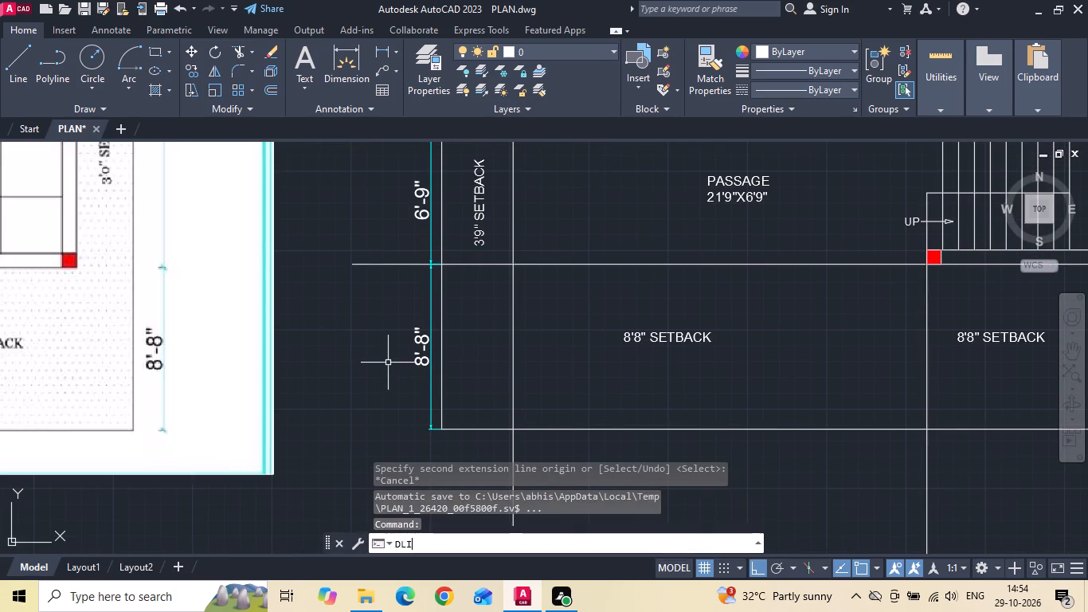
scroll(476, 454, up, 2)
click(401, 394)
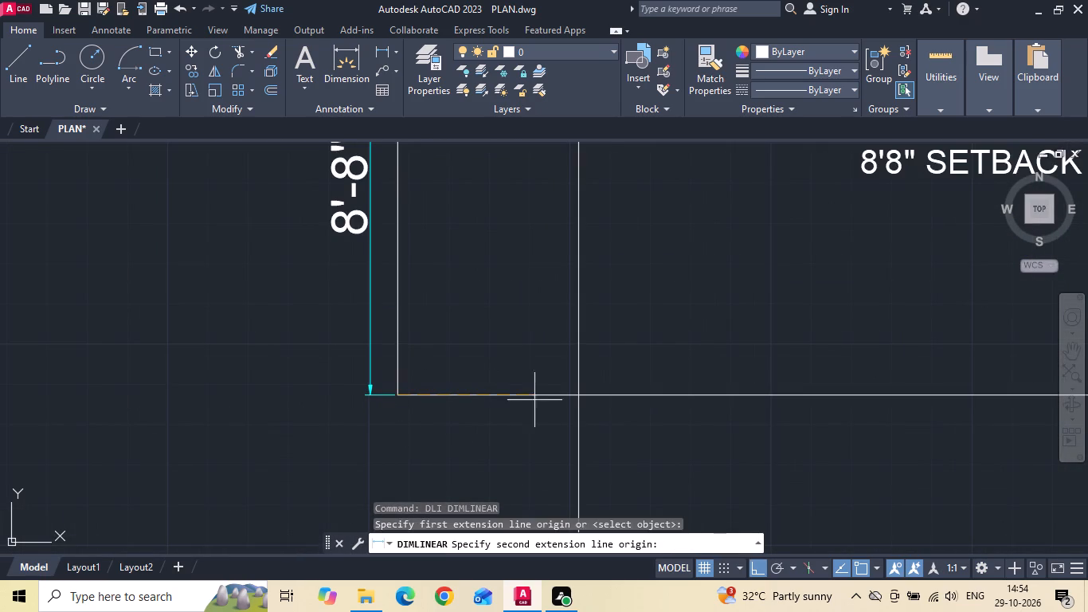
drag(580, 397, 579, 404)
click(556, 440)
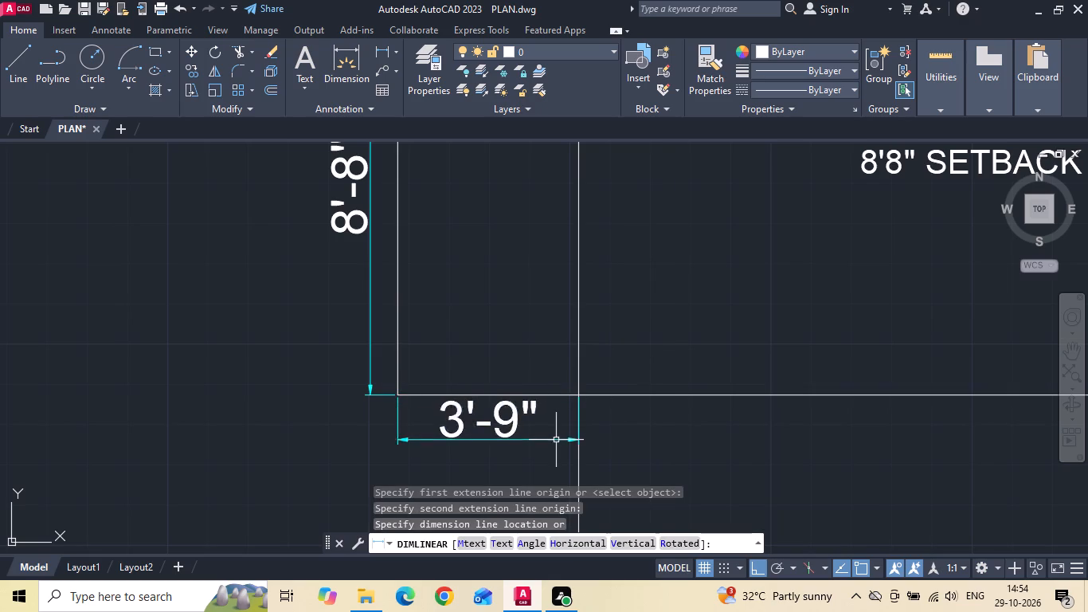
Continue the bottom dimension chain to the staircase's left guide line, the outer wall guide line and the lower-right boundary corner.
text(DIMCNT)
key(space)
scroll(428, 414, down, 2)
middle_drag(627, 415, 448, 415)
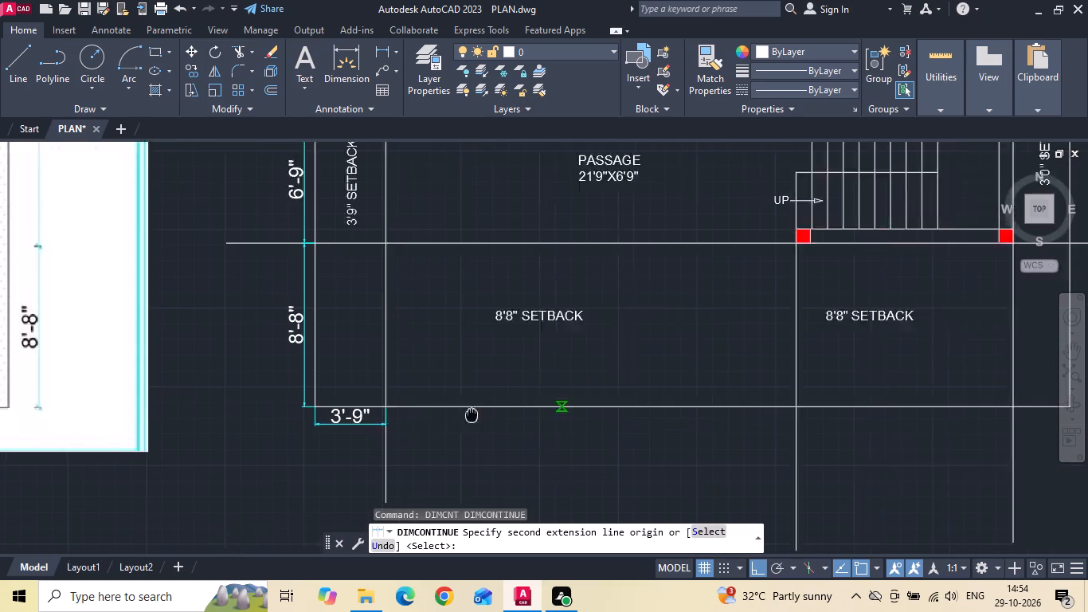
middle_drag(448, 415, 333, 415)
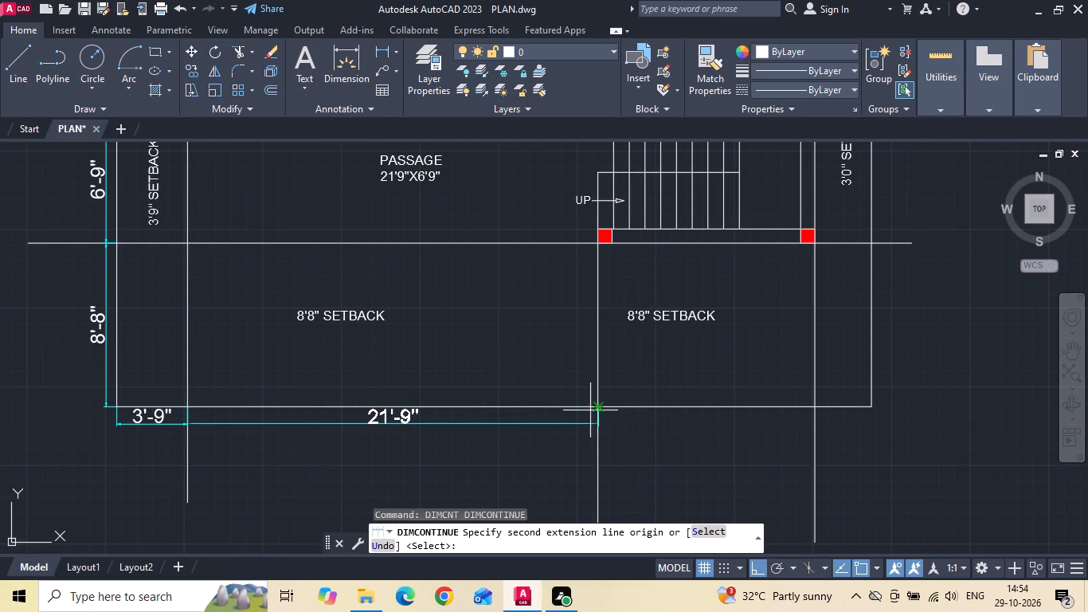
click(603, 404)
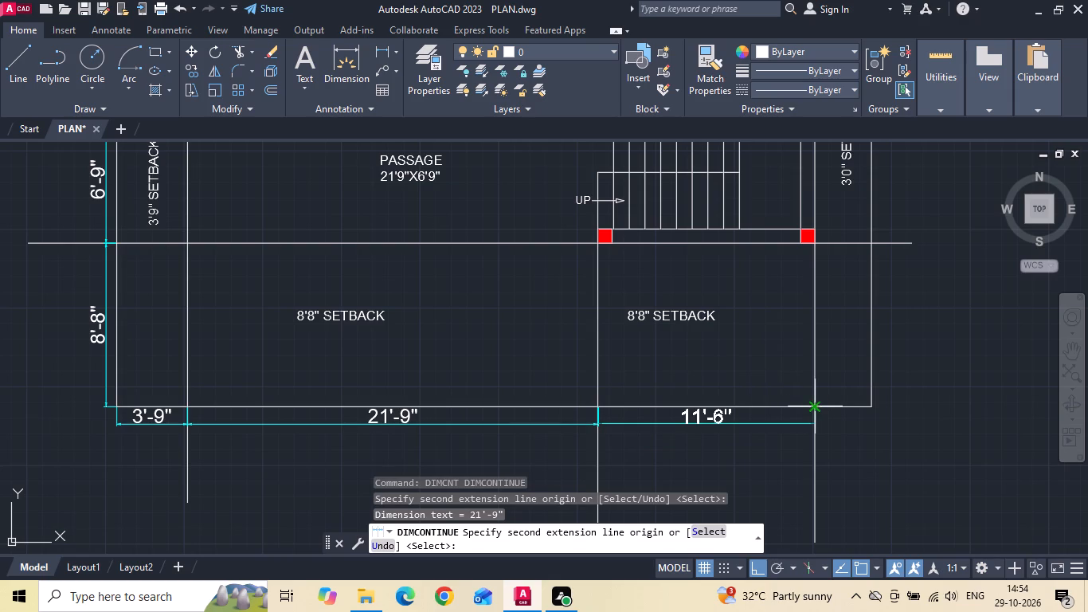
click(816, 407)
click(875, 404)
key(Escape)
Add a vertical linear dimension outside the right boundary, from the lower-right corner up to the guide line at the bottom setback's inner edge.
middle_drag(843, 396, 793, 396)
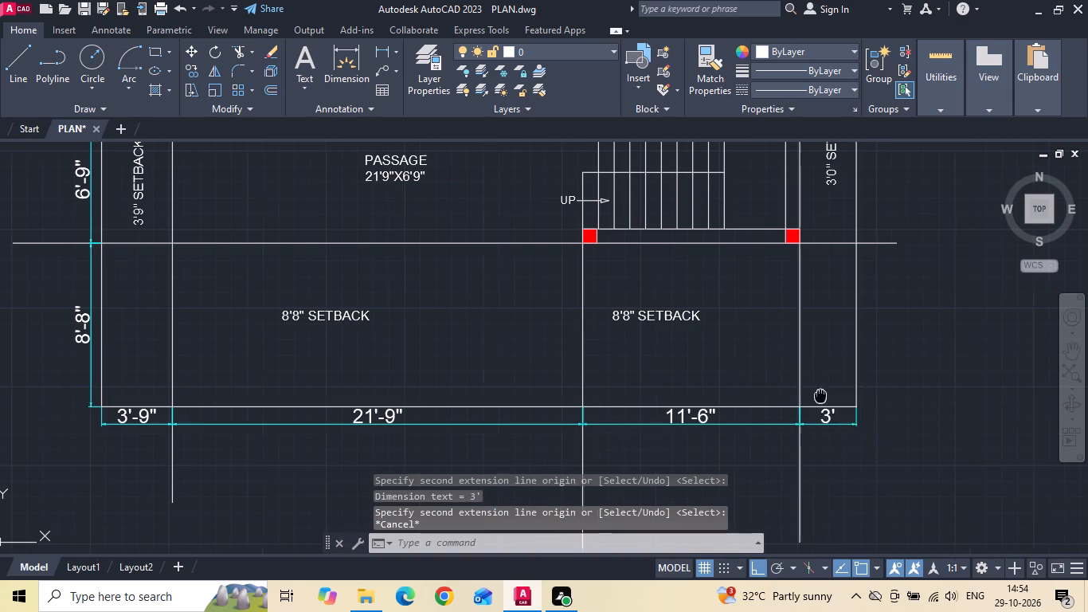
middle_drag(793, 396, 674, 396)
text(DLI)
key(space)
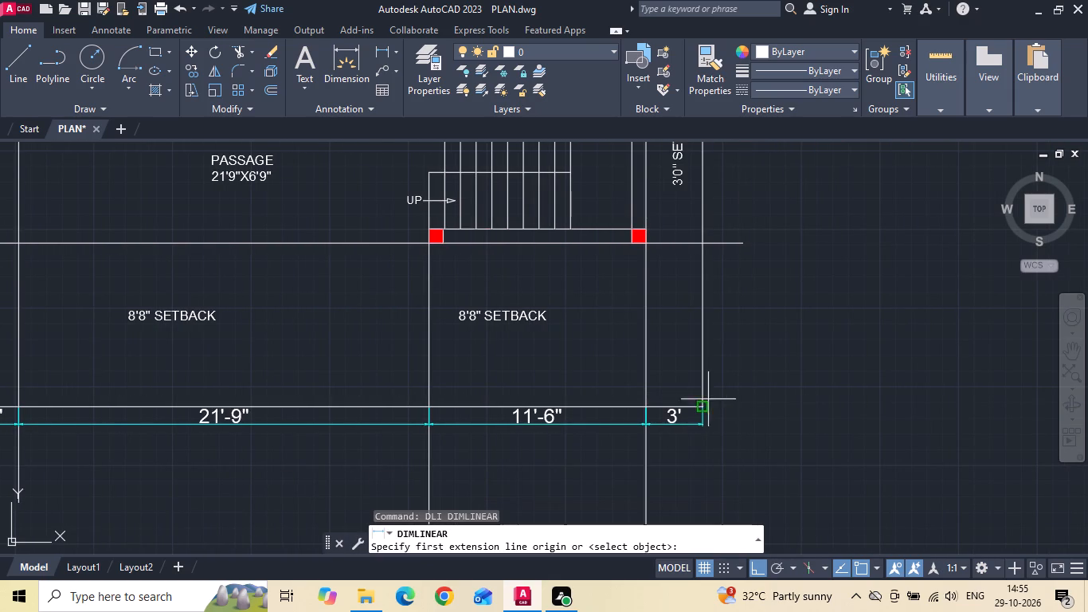
drag(705, 406, 703, 396)
drag(703, 245, 706, 258)
click(723, 325)
Continue the right dimension chain up to the top setback's inner guide line and the upper-right boundary corner.
text(DIMCNT)
key(space)
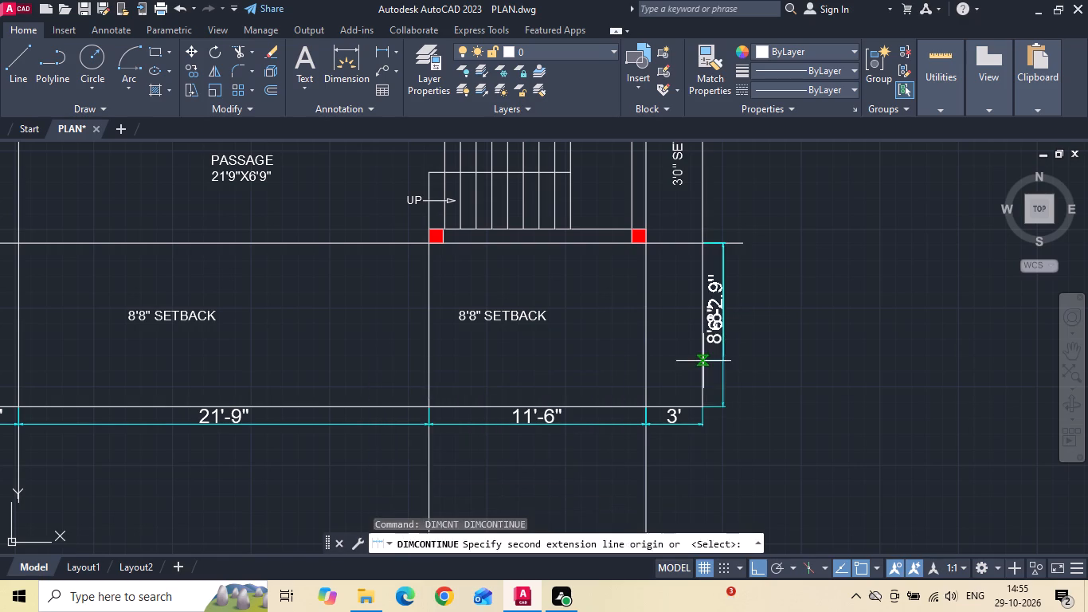
scroll(647, 331, down, 2)
middle_drag(669, 267, 631, 465)
middle_drag(616, 273, 589, 418)
scroll(603, 292, up, 1)
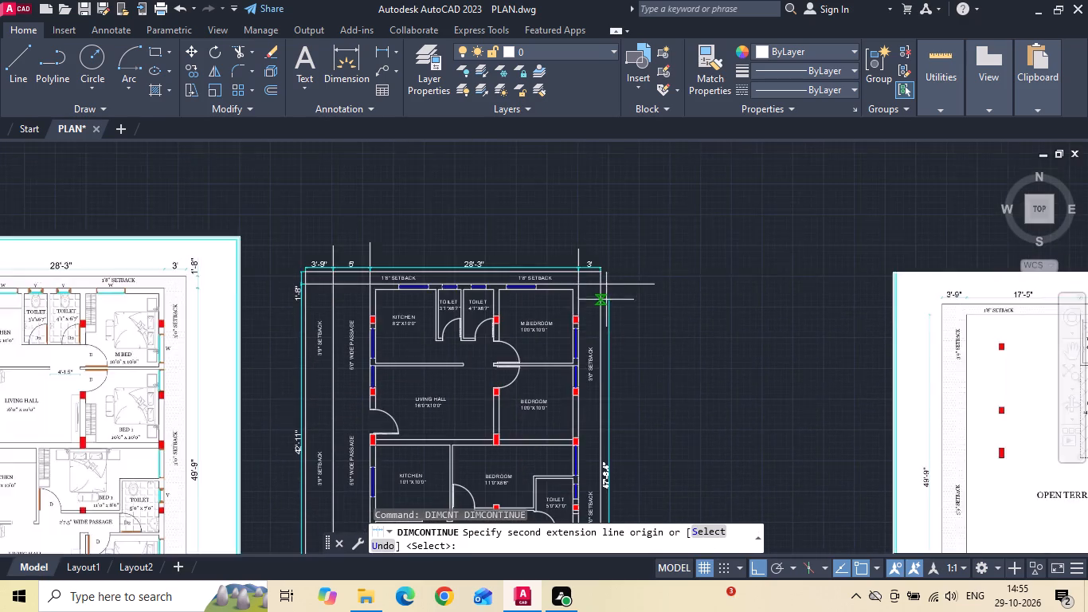
scroll(602, 289, up, 1)
click(597, 272)
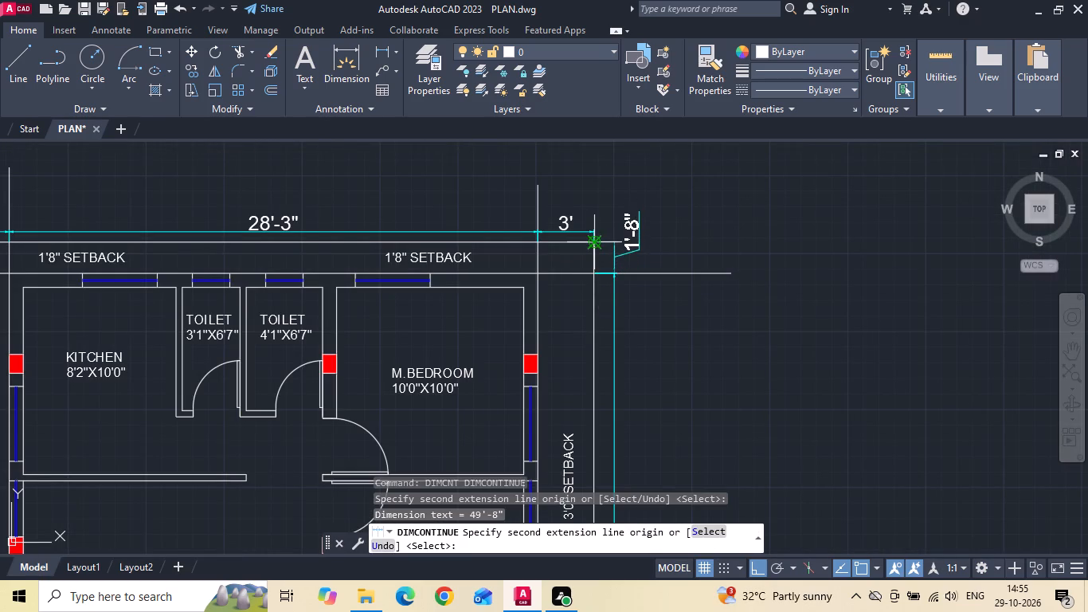
click(597, 241)
key(Escape)
Delete the guide-line extensions that project past the top, right and bottom sides of the wide-passage plan.
scroll(622, 242, down, 1)
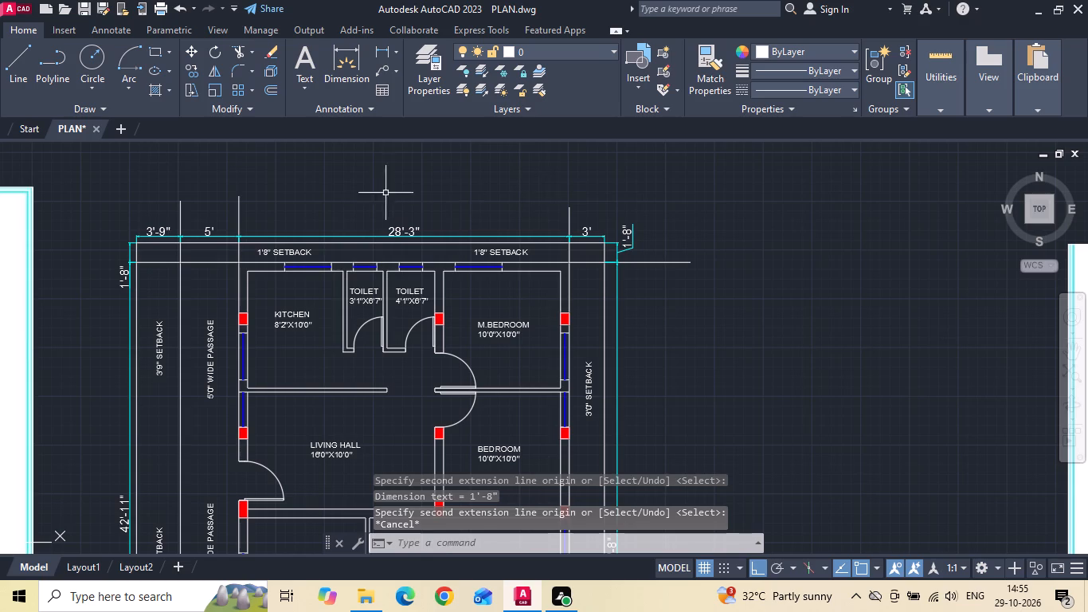
drag(307, 190, 250, 196)
click(170, 206)
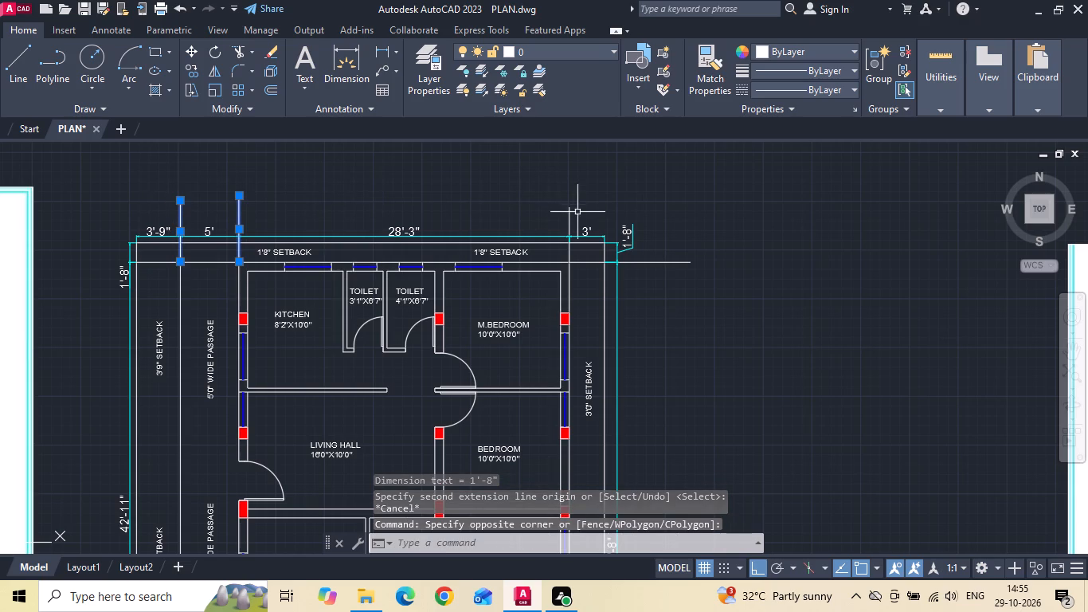
drag(573, 212, 565, 213)
click(544, 206)
click(678, 222)
scroll(678, 218, down, 3)
scroll(668, 430, up, 1)
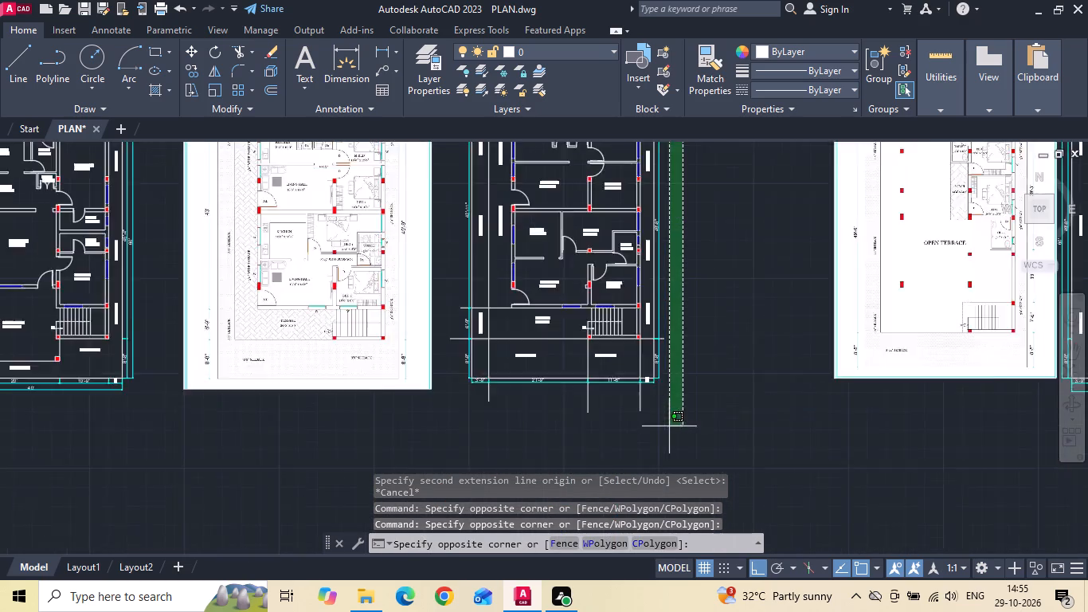
scroll(669, 426, up, 1)
click(671, 375)
click(658, 288)
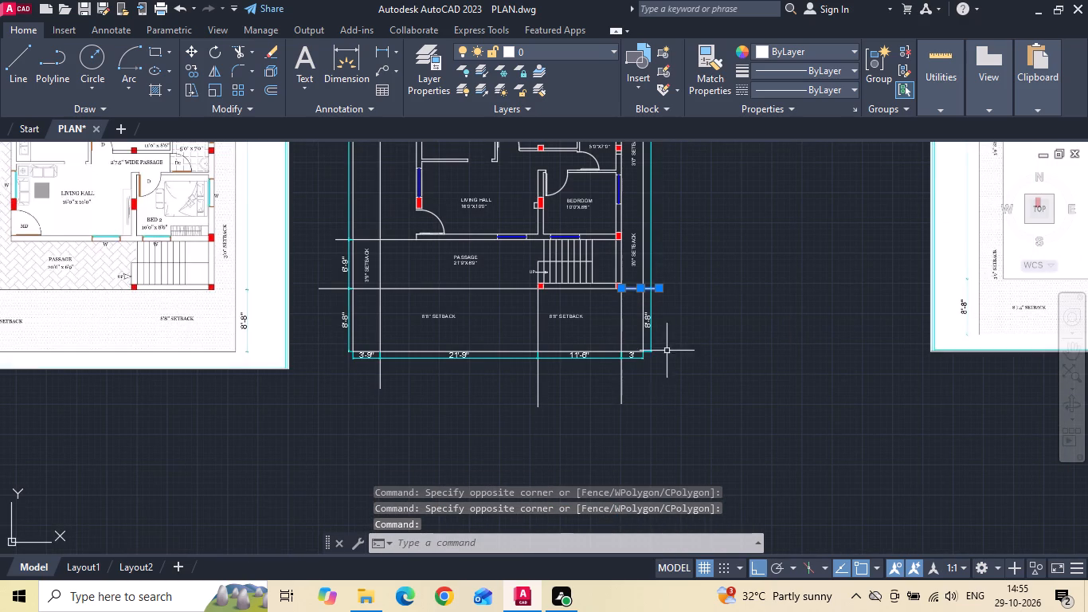
drag(657, 379, 622, 386)
click(292, 402)
key(Delete)
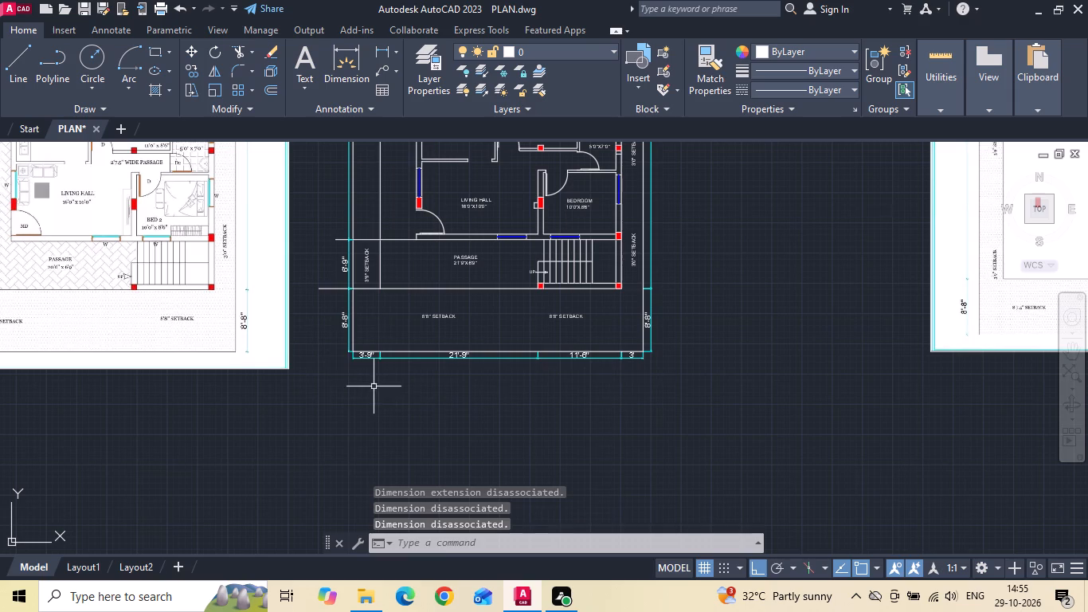
Delete the horizontal guide lines crossing the left setback at the passage's lower and upper edges and at the top setback's inner edge.
drag(321, 320, 319, 300)
click(309, 271)
key(Delete)
click(339, 239)
key(Delete)
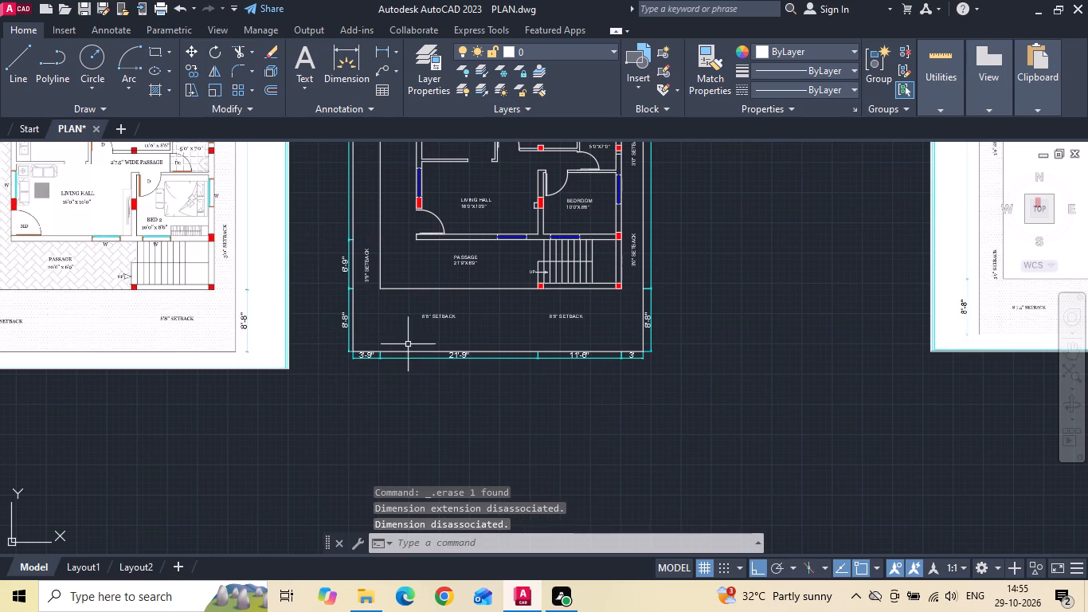
scroll(450, 423, down, 2)
scroll(433, 267, up, 2)
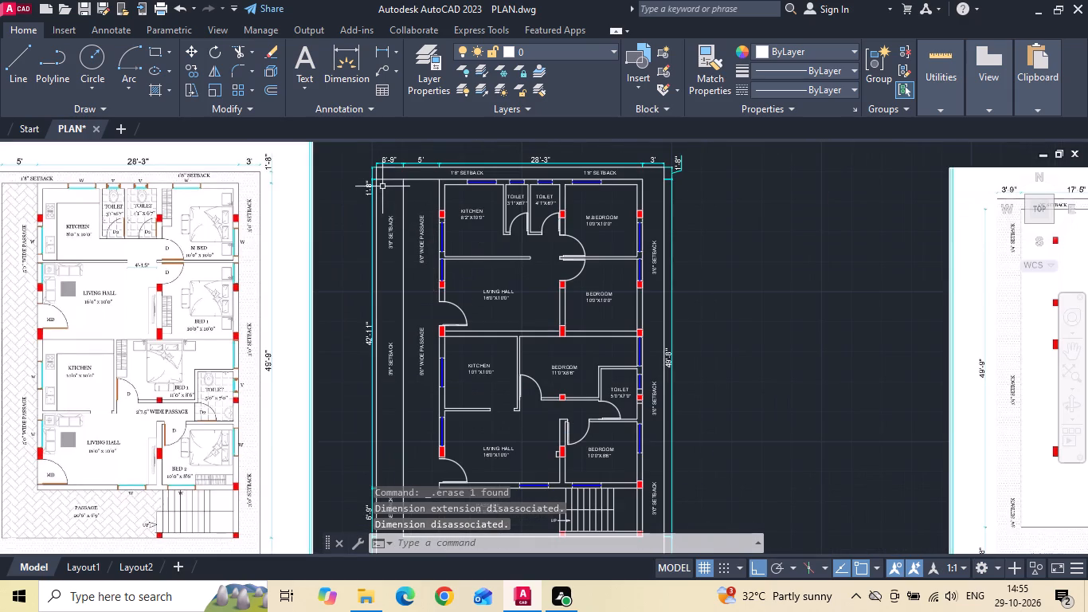
scroll(384, 173, up, 2)
click(385, 186)
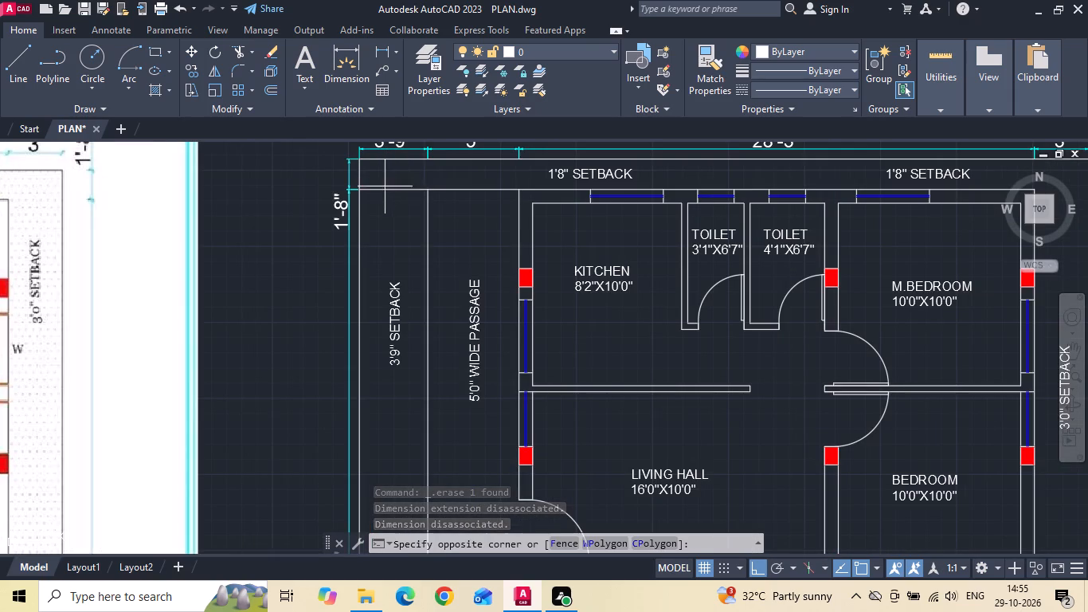
click(377, 248)
key(Delete)
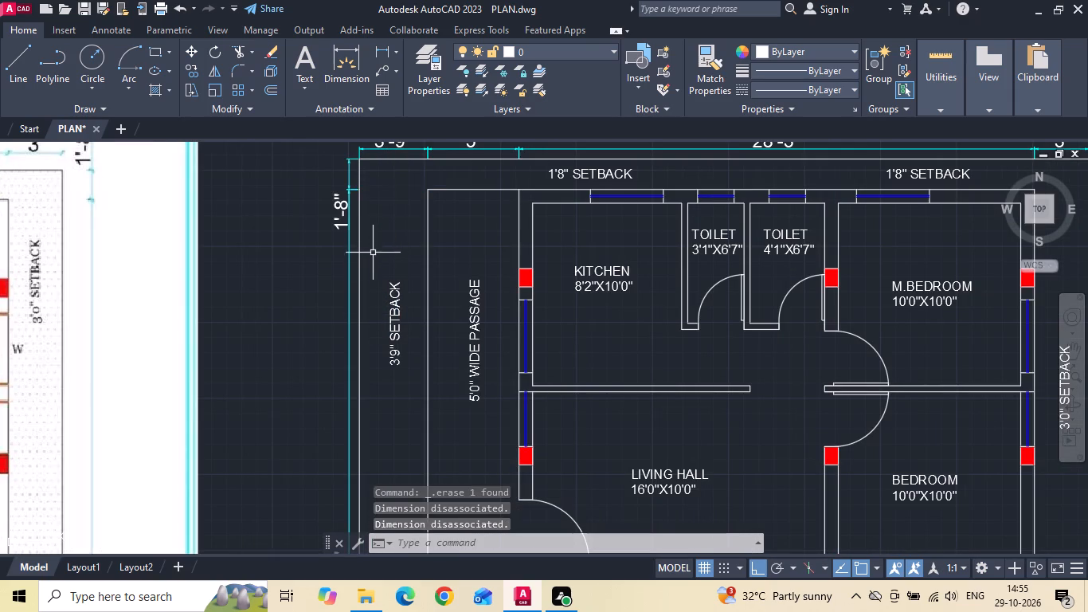
Add an overall quick dimension of the wide-passage plan's top site boundary, placed above the existing dimension chain.
scroll(376, 277, down, 2)
text(QDIM)
key(space)
scroll(494, 201, up, 1)
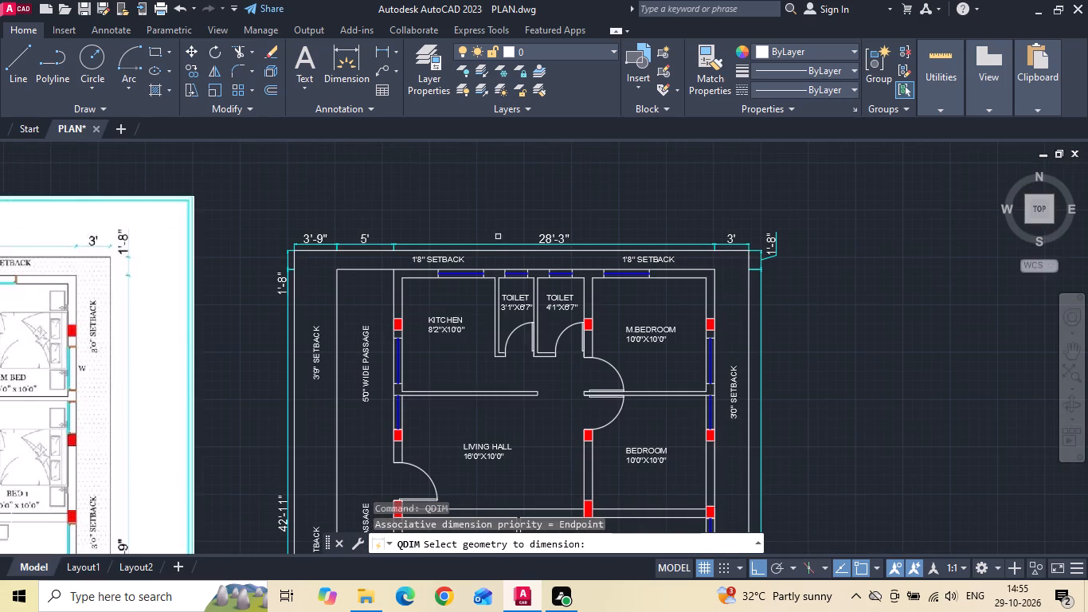
click(490, 251)
key(space)
scroll(491, 214, up, 1)
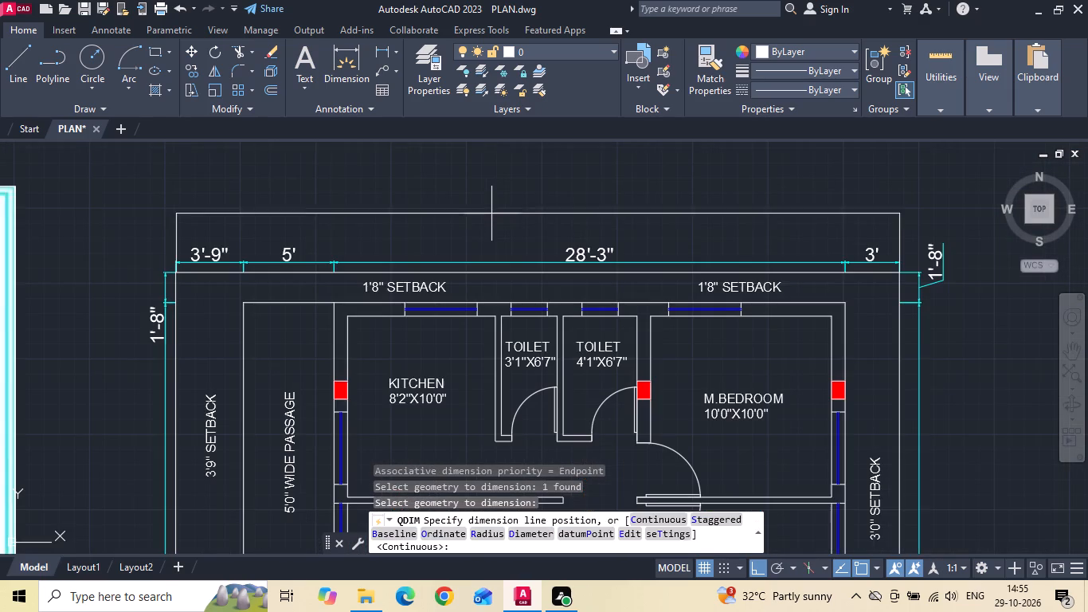
click(487, 235)
Add an overall quick dimension of the wide-passage plan's right site boundary, placed outside the existing right dimension chain.
key(space)
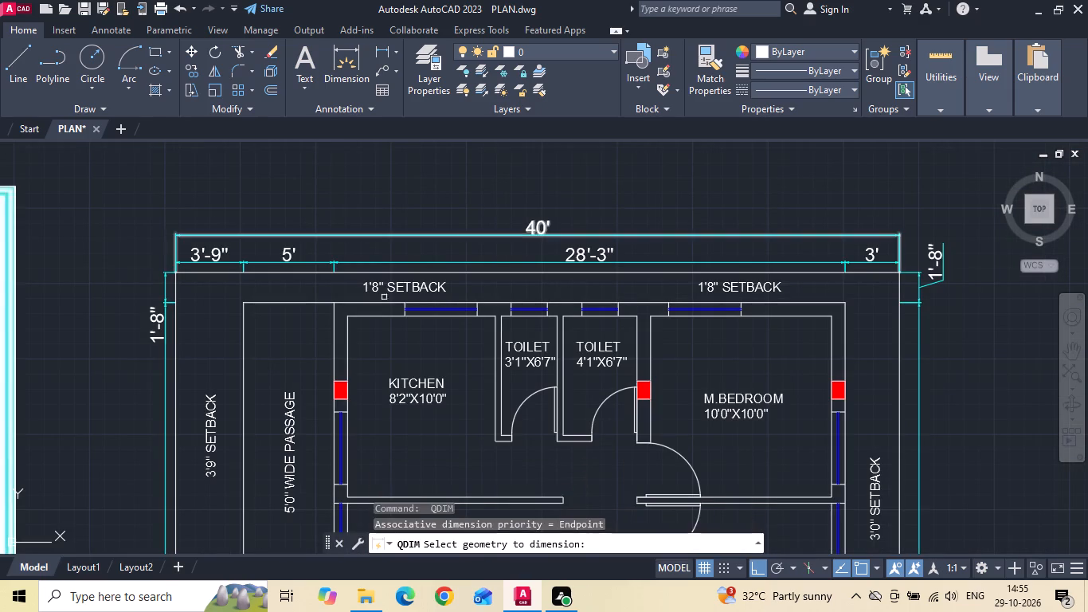
scroll(426, 188, down, 2)
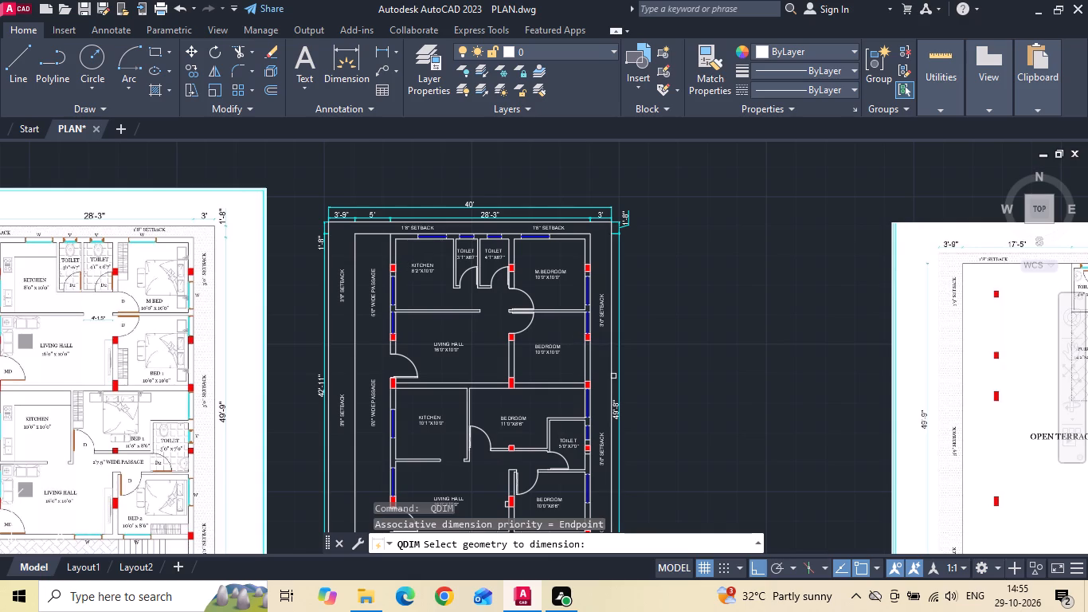
click(610, 362)
key(space)
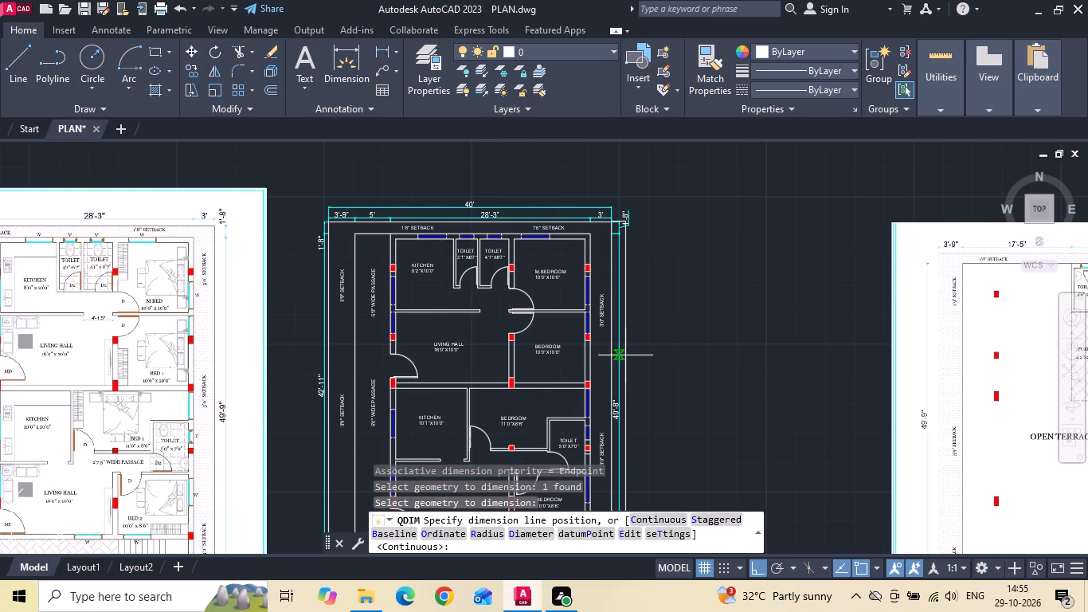
click(634, 356)
Add an overall quick dimension of the wide-passage plan's left site boundary, placed outside the existing left dimension chain.
middle_drag(605, 368, 615, 254)
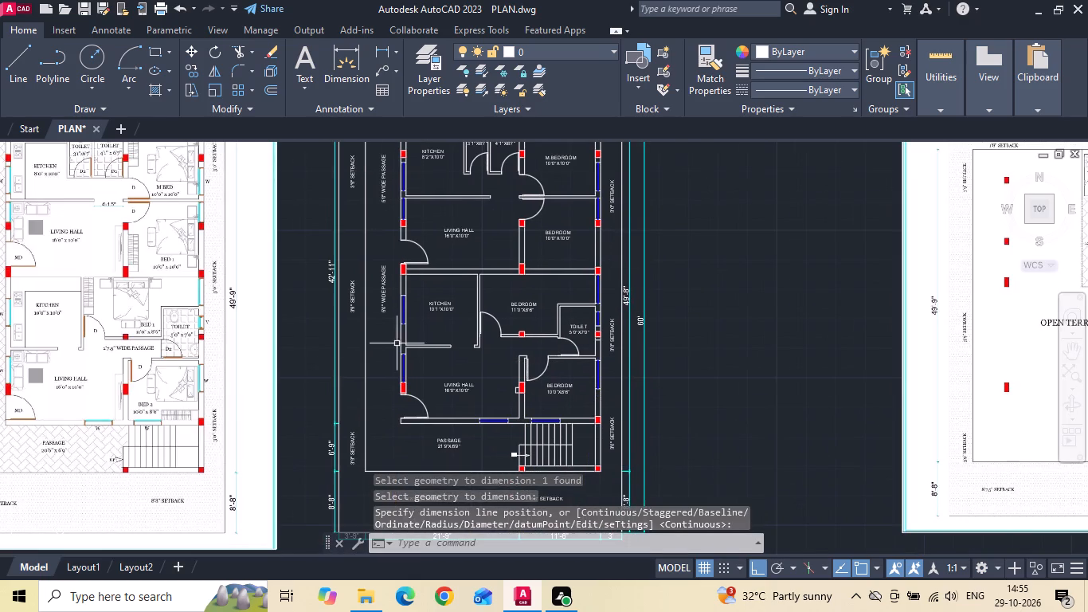
key(space)
click(338, 332)
key(space)
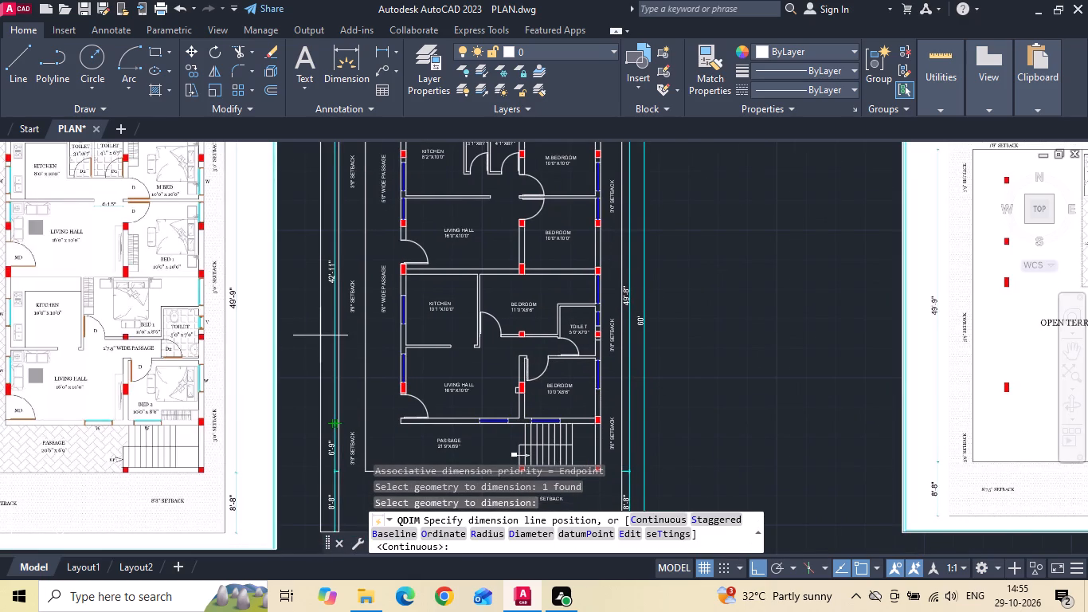
click(320, 335)
Add an overall quick dimension of the wide-passage plan's bottom site boundary, placed below the existing bottom dimension chain.
key(space)
middle_drag(330, 364, 368, 263)
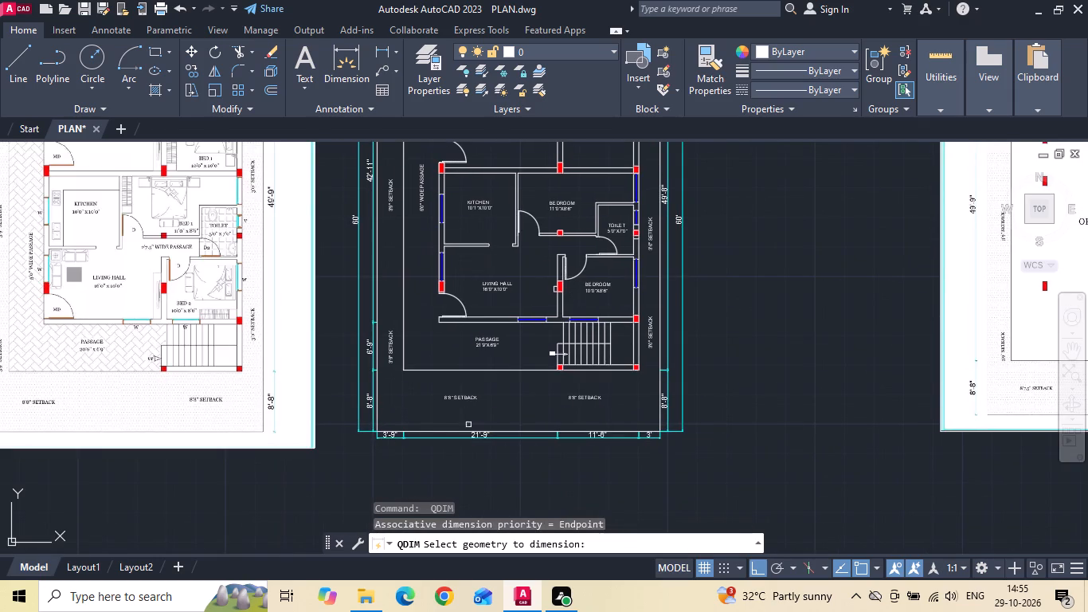
click(452, 431)
key(space)
click(448, 452)
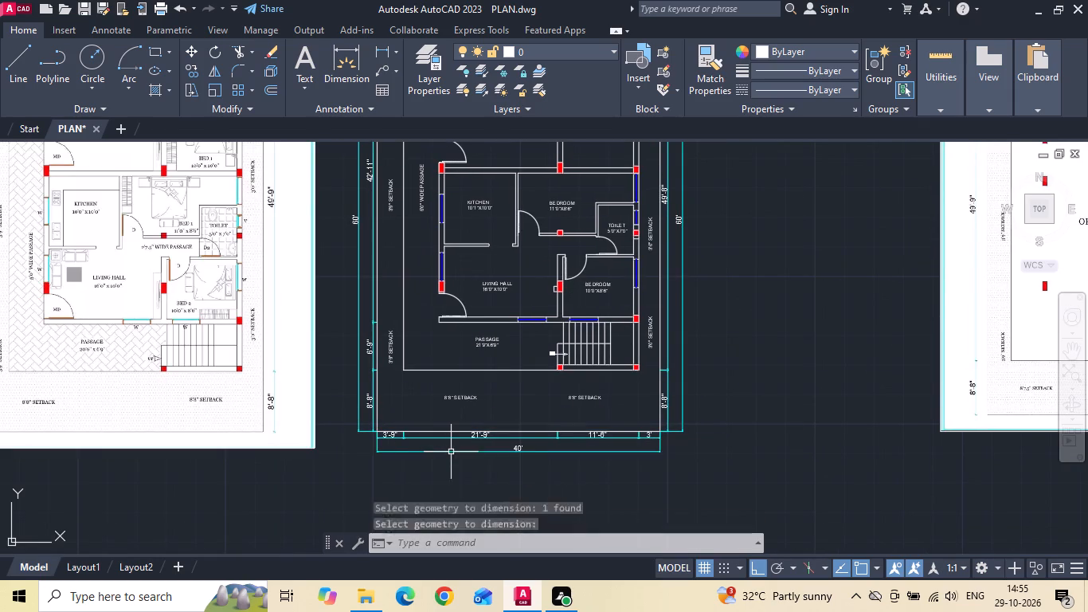
Save the PLAN drawing with the completed overall boundary dimensions.
key(ctrl+s)
key(ctrl+s)
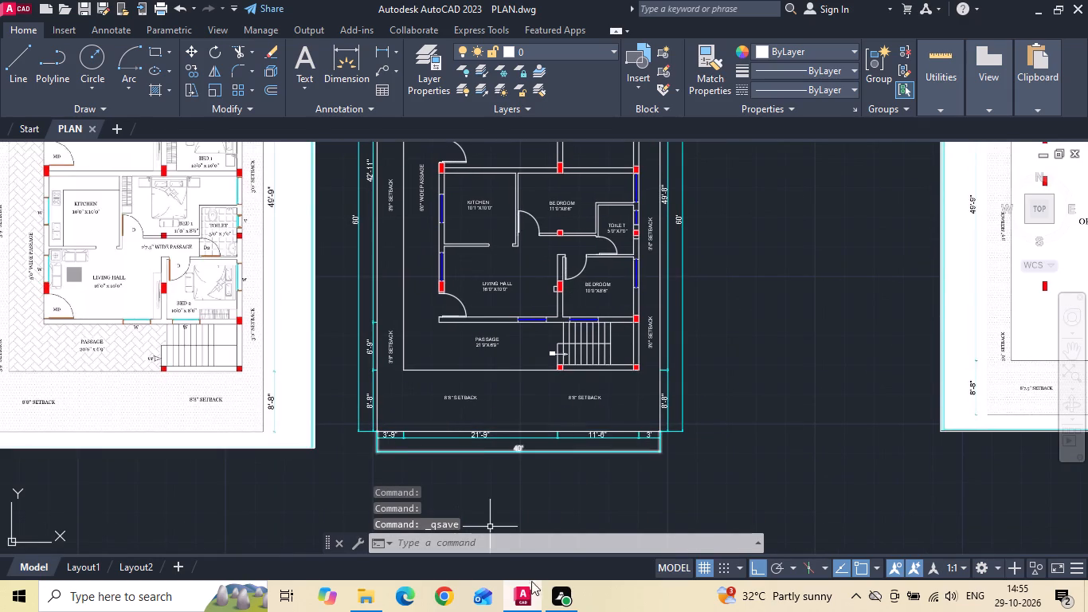
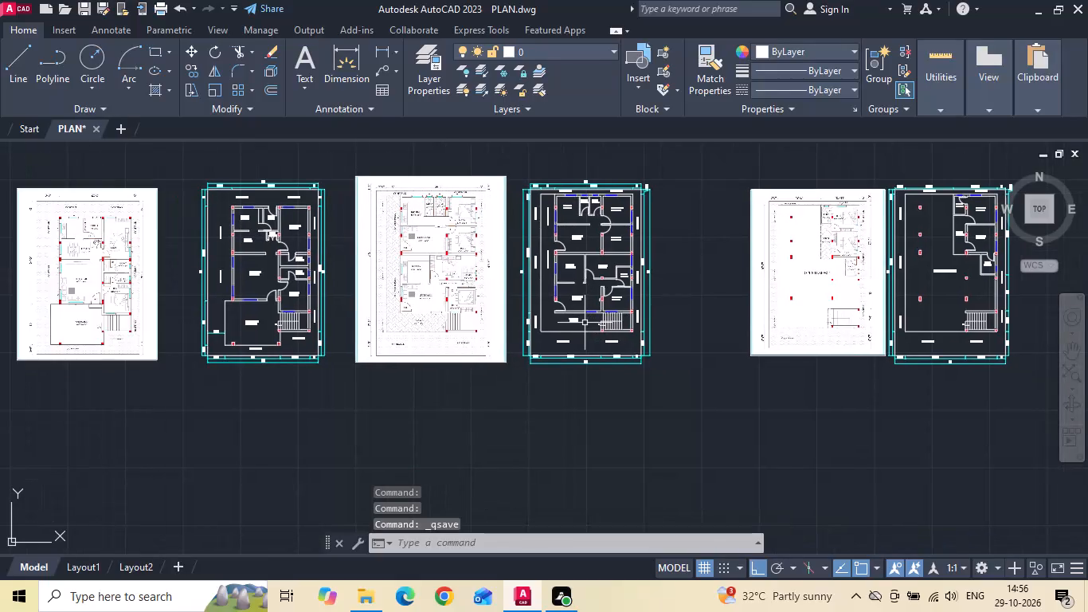
Copy the dimensioned car-parking plan straight up into the empty space above the original row of plans.
scroll(552, 334, down, 1)
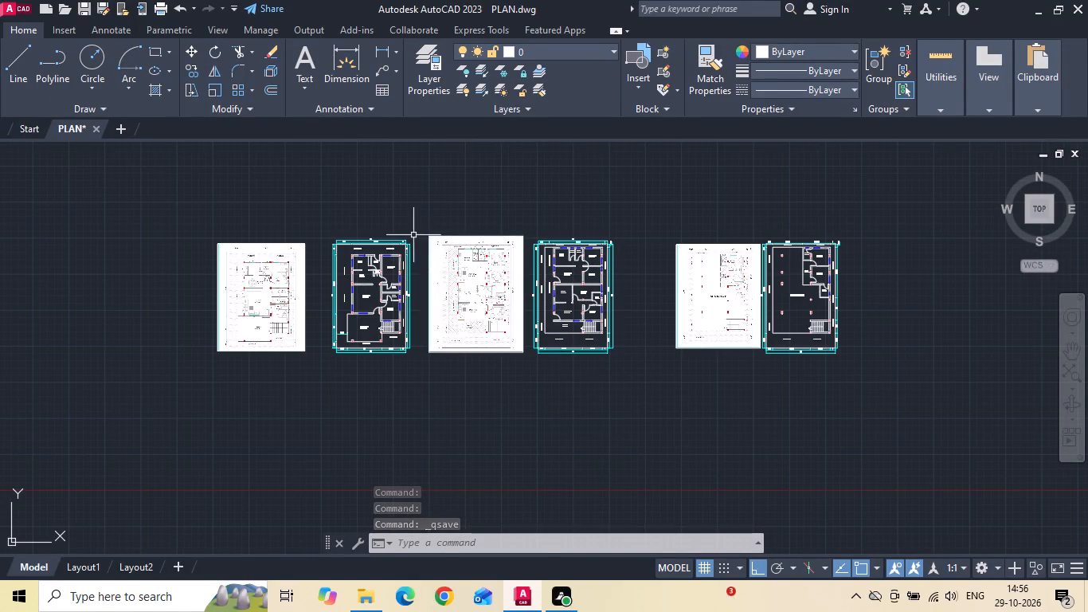
drag(413, 235, 409, 243)
click(319, 381)
right_click(319, 381)
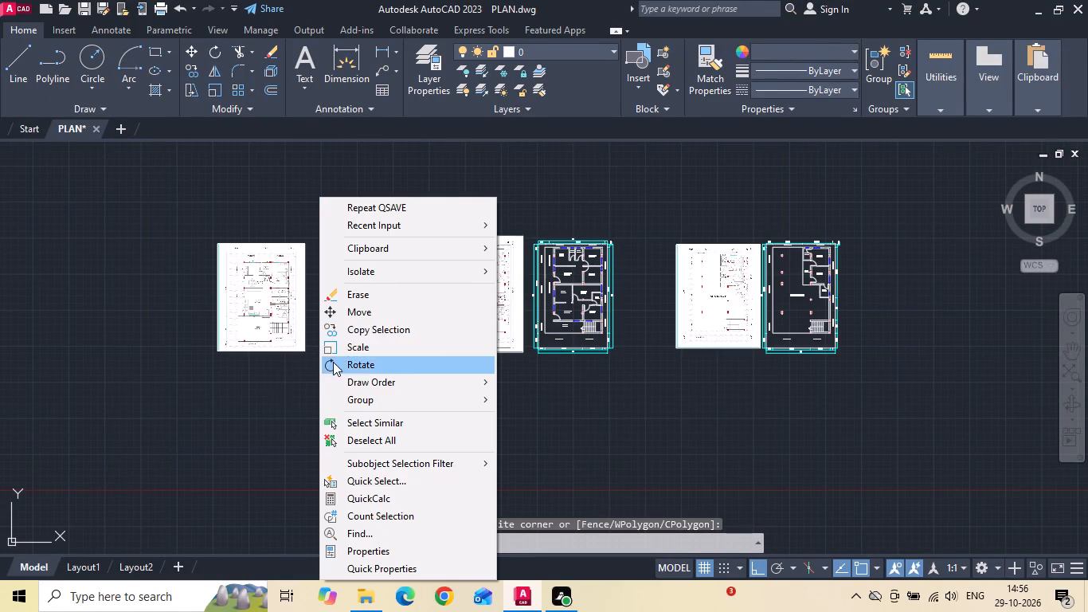
click(351, 332)
middle_drag(346, 411, 346, 459)
drag(344, 461, 344, 449)
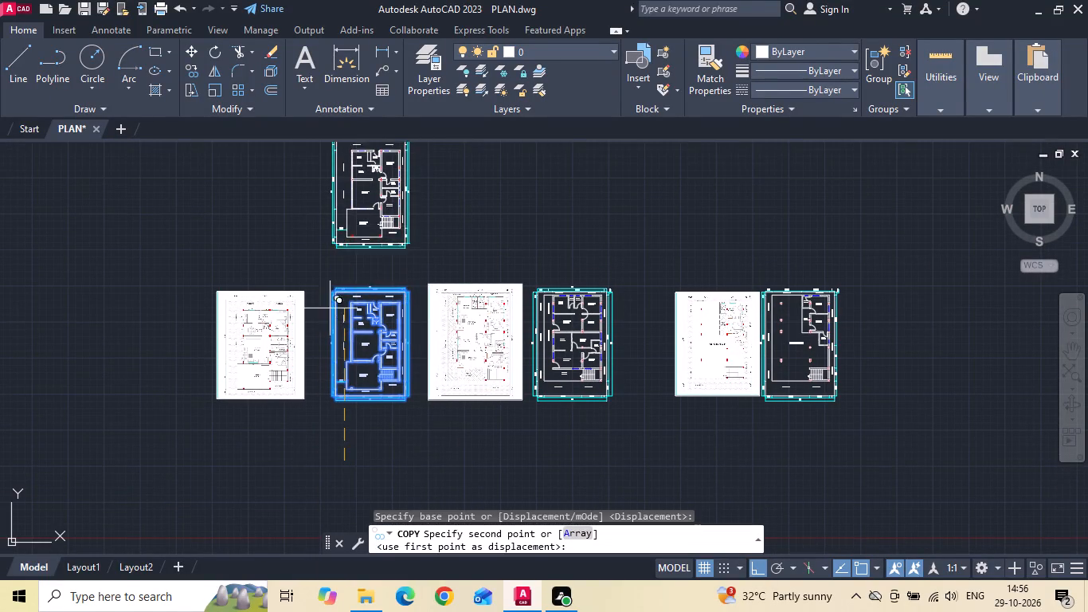
scroll(325, 273, up, 2)
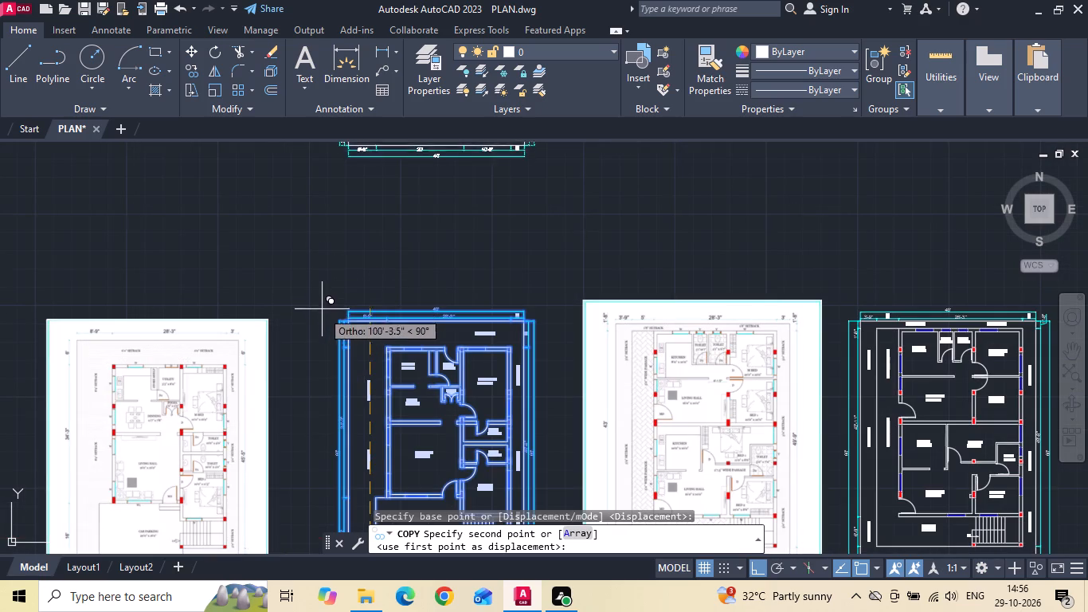
click(311, 363)
scroll(311, 363, down, 1)
key(Escape)
Copy the CAR PARKING label straight down to just below the copied plan's 40' bottom dimension.
scroll(370, 242, up, 2)
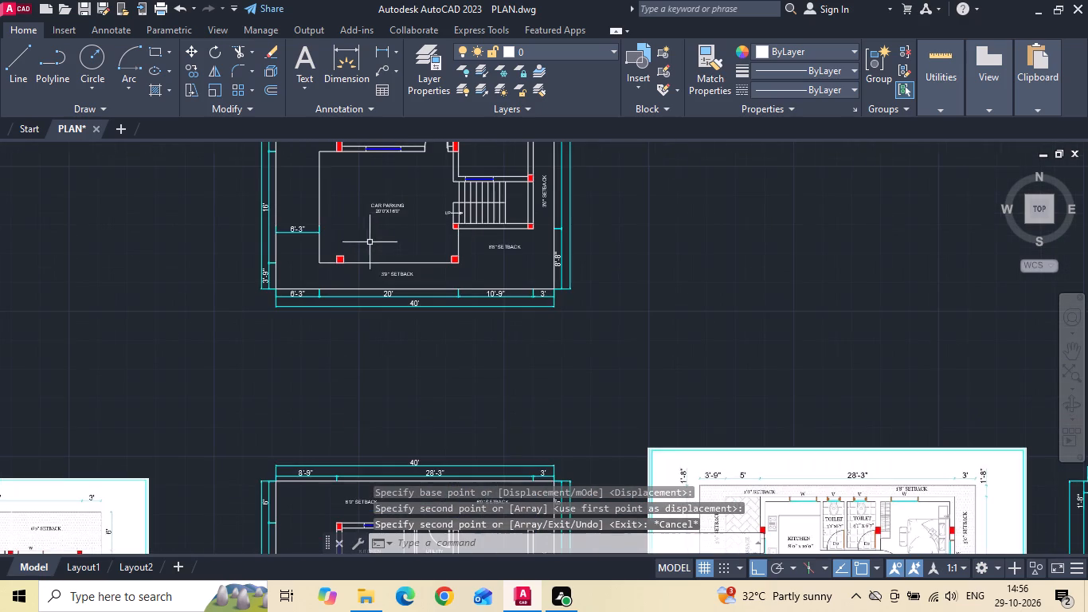
click(394, 211)
right_click(397, 225)
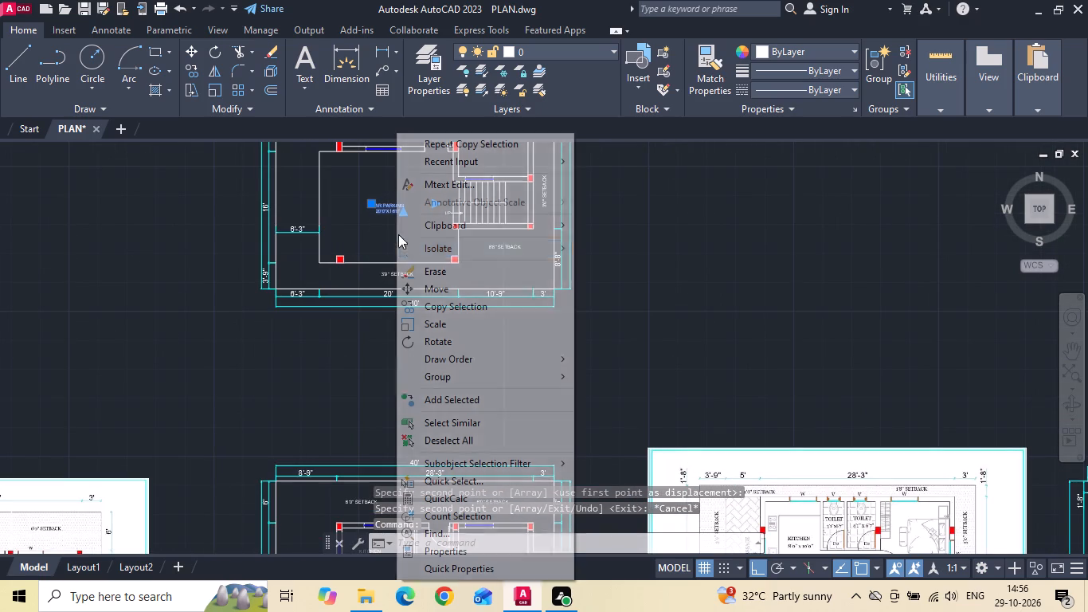
click(430, 303)
drag(391, 228, 390, 236)
scroll(371, 337, up, 2)
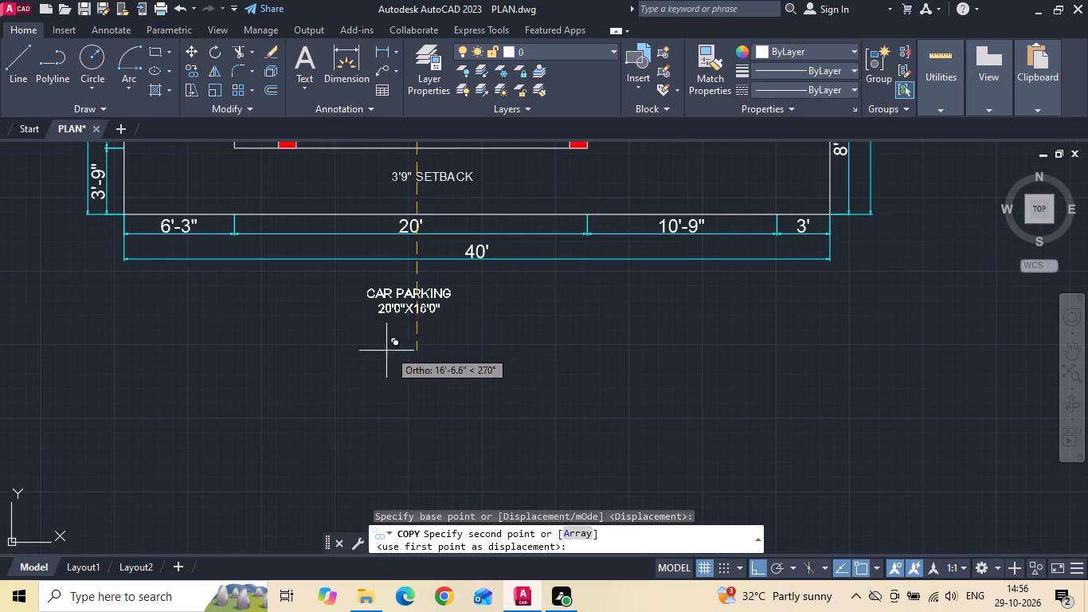
click(420, 346)
key(Escape)
Turn the copied label into a one-line title reading GROUND FLOOR PLAN with a text height of 1'.
double_click(403, 284)
key(ctrl+a)
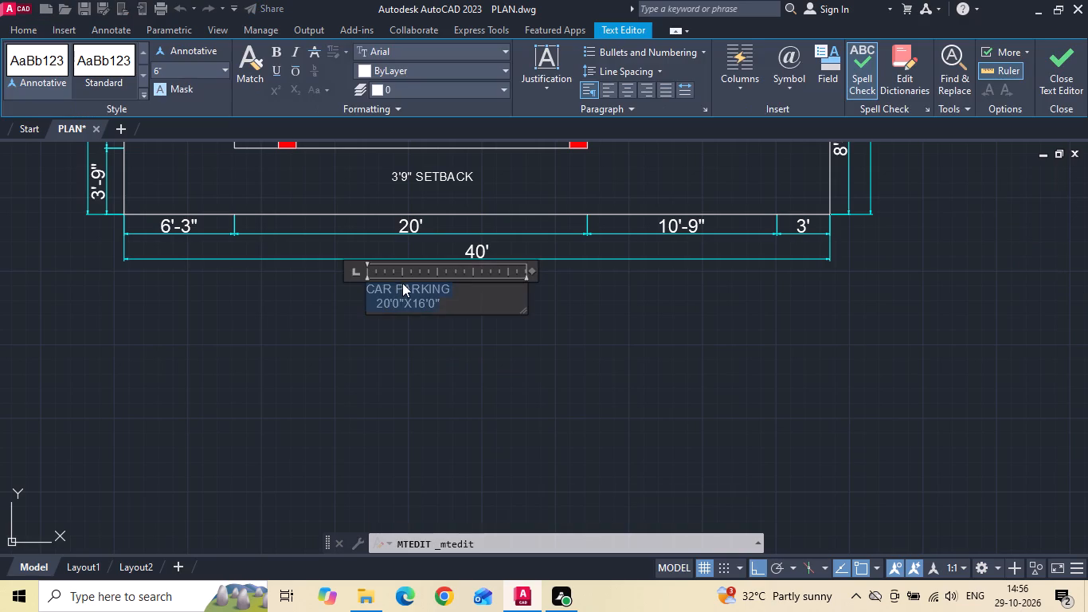
click(167, 67)
text(1')
key(Return)
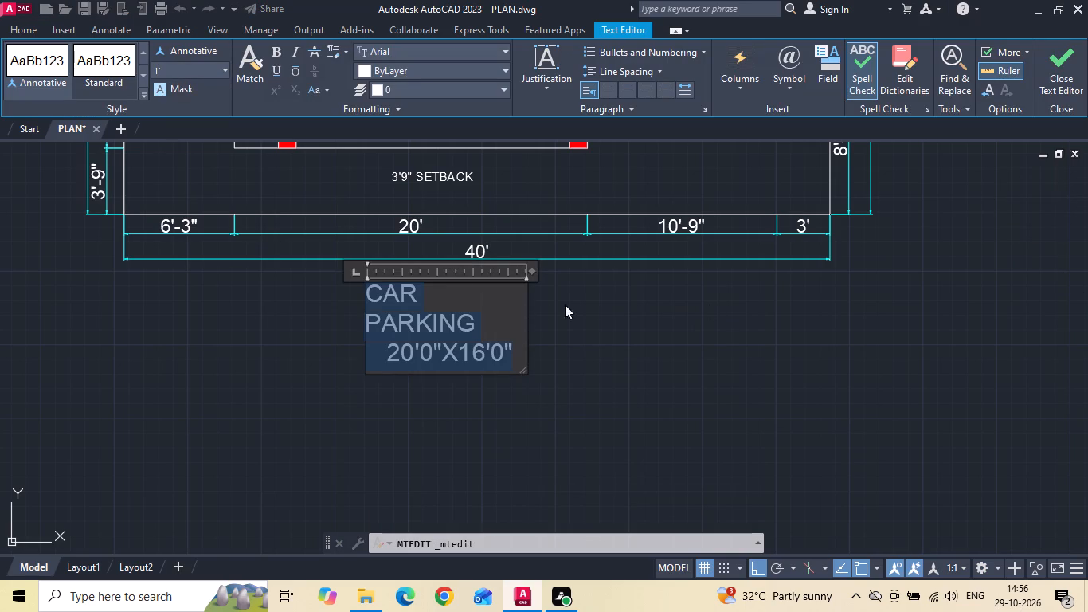
drag(526, 296, 722, 300)
key(BackSpace)
text(GROUND FLOOR PLAN)
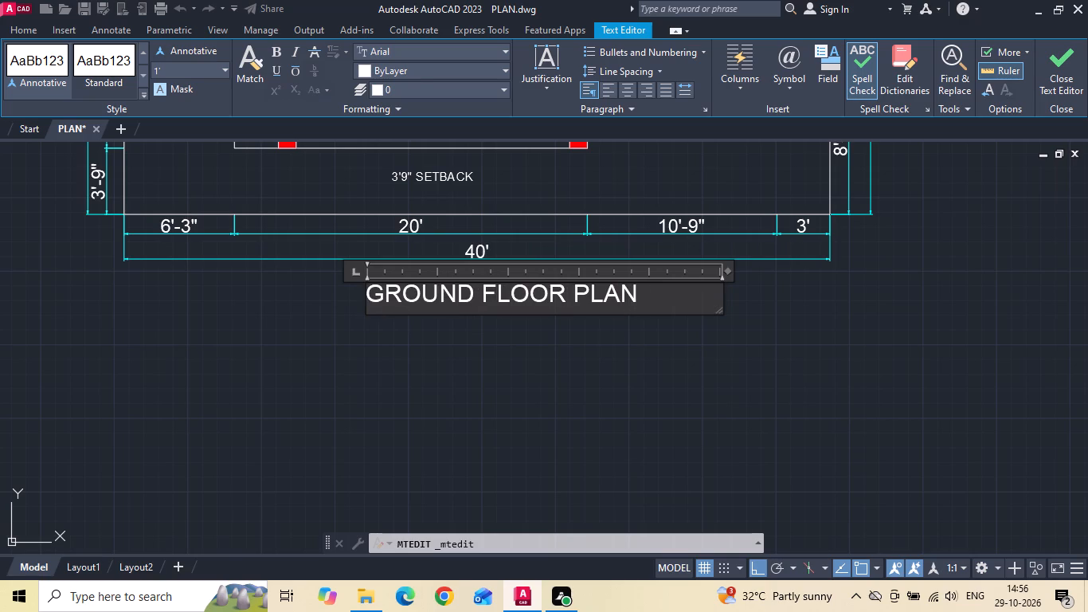
click(610, 331)
Copy the dimensioned wide-passage plan straight up into the empty space above its original.
scroll(503, 343, down, 5)
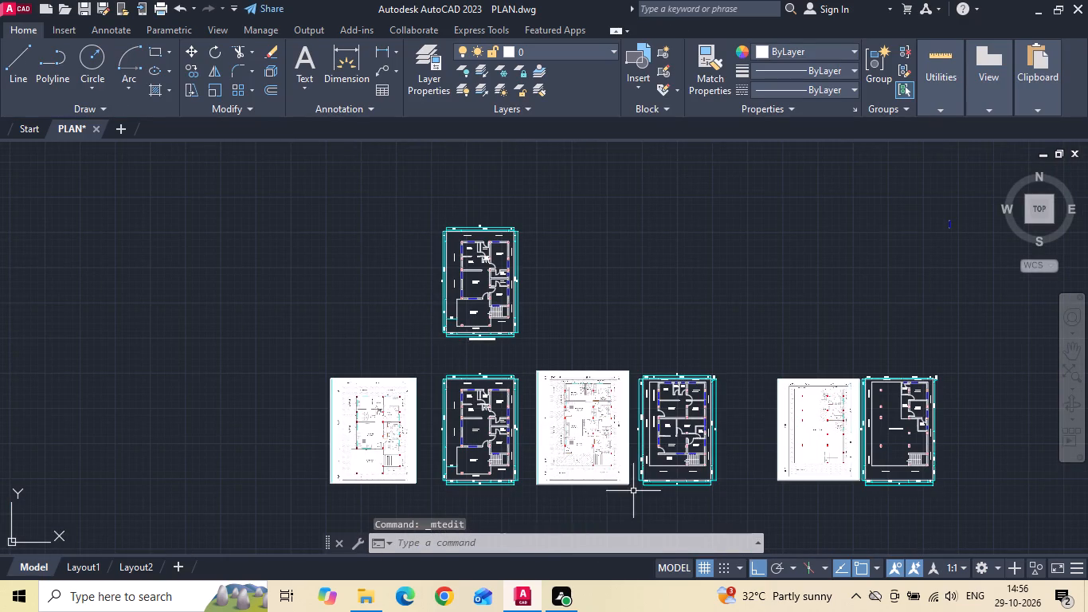
drag(638, 495, 671, 455)
click(742, 340)
right_click(742, 339)
key(Escape)
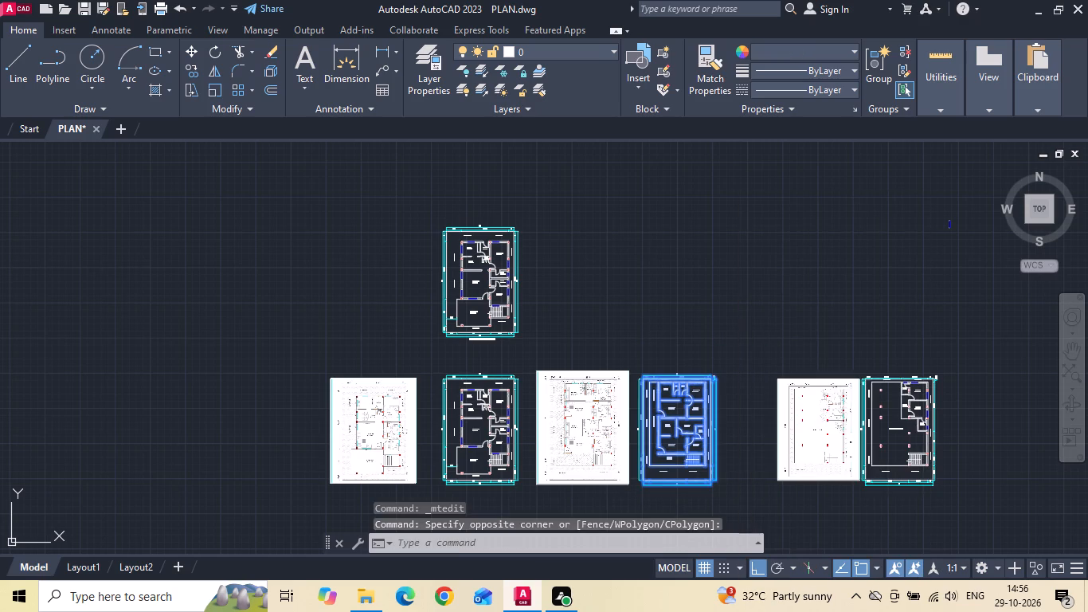
drag(751, 332, 701, 408)
click(638, 519)
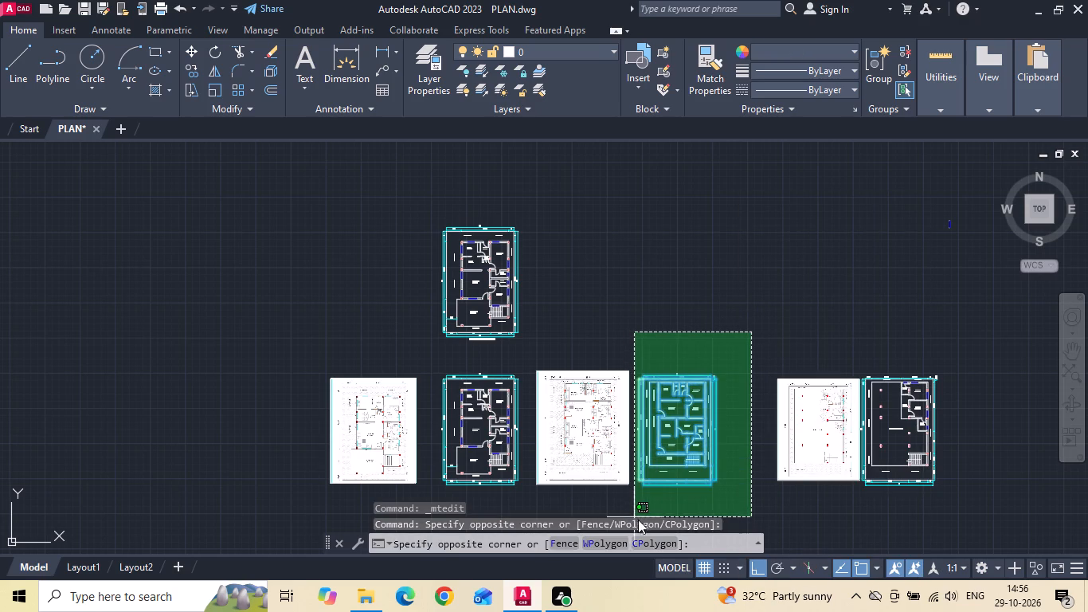
click(633, 513)
right_click(624, 298)
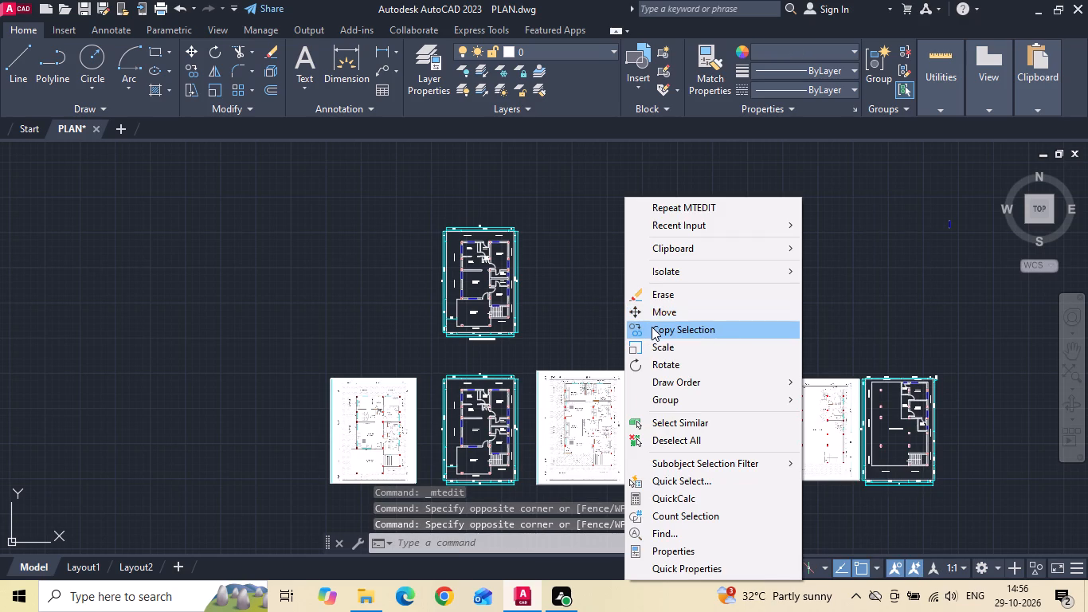
click(652, 327)
drag(656, 422, 655, 397)
click(634, 265)
key(Escape)
Move the copied wide-passage plan beside the ground floor plan, lining up their bottom site boundaries with a gap between them.
drag(605, 349, 615, 339)
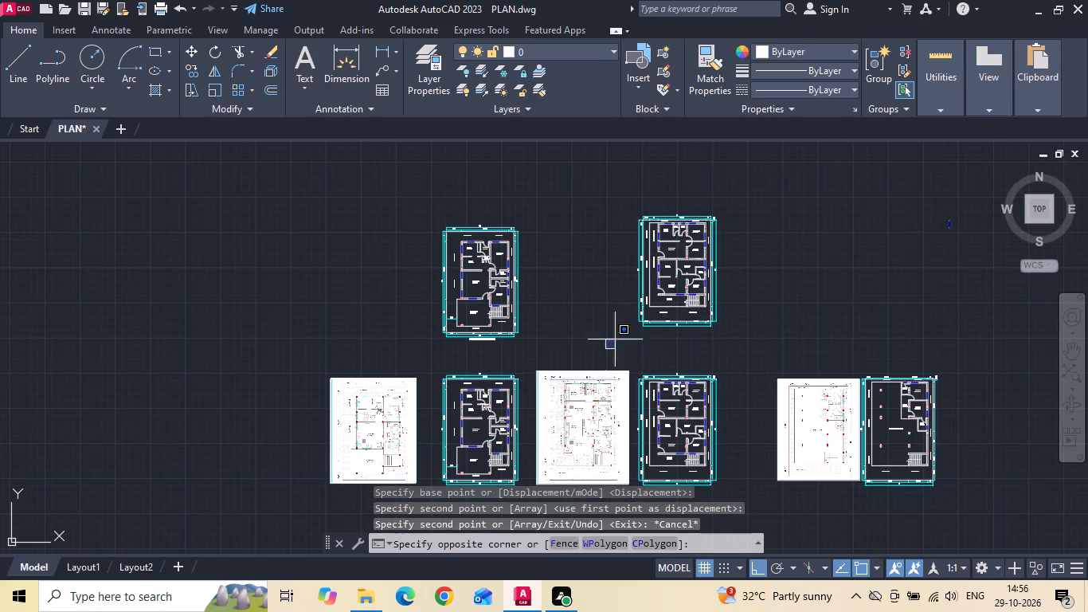
drag(615, 339, 632, 324)
click(742, 206)
right_click(742, 205)
click(765, 307)
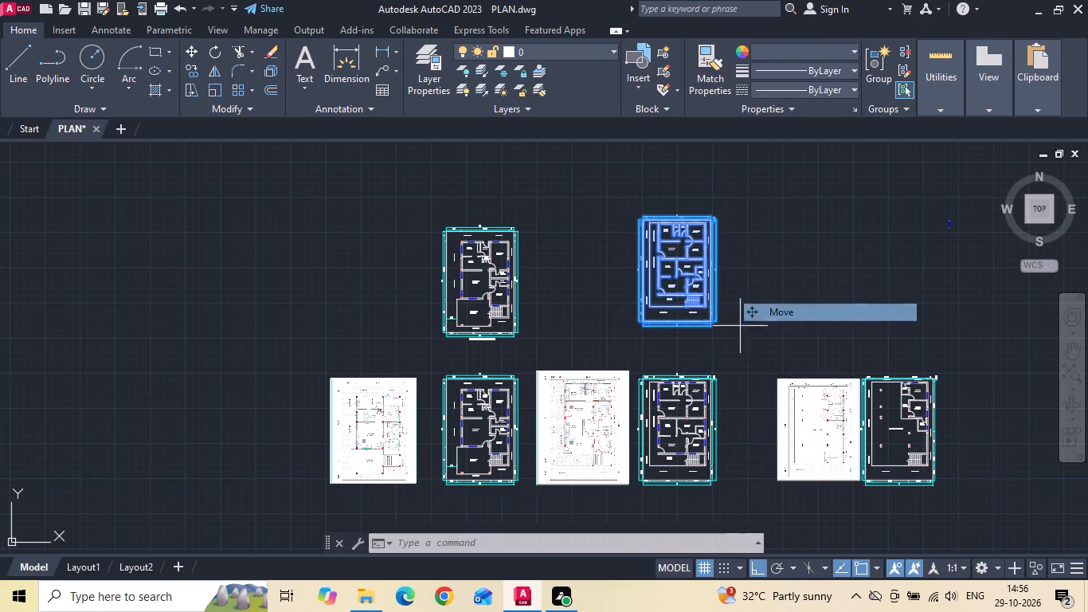
scroll(658, 320, up, 4)
click(607, 291)
scroll(648, 292, down, 3)
scroll(454, 339, up, 2)
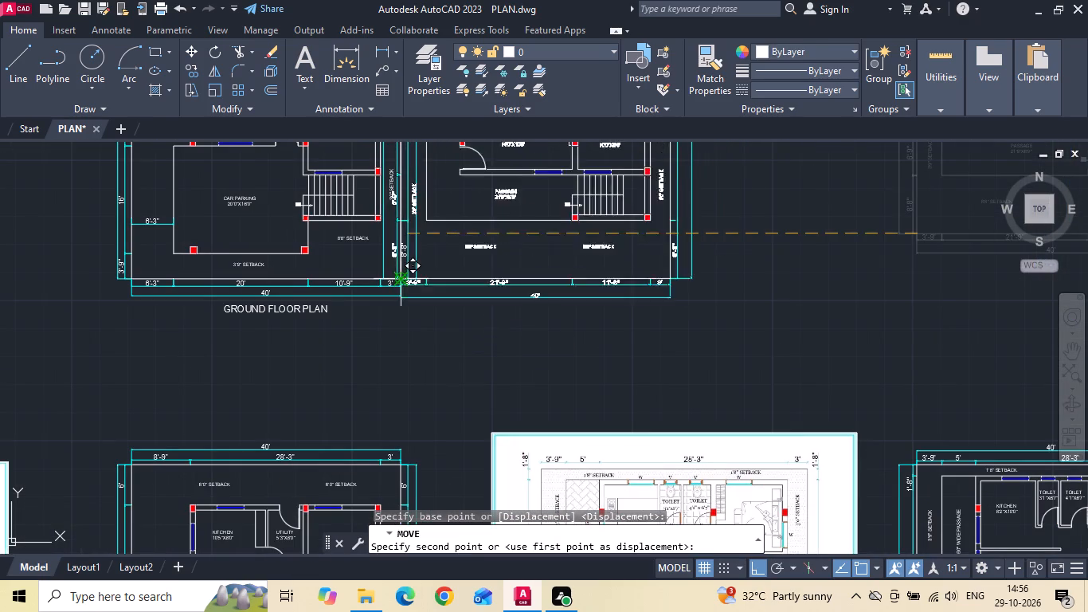
key(F8)
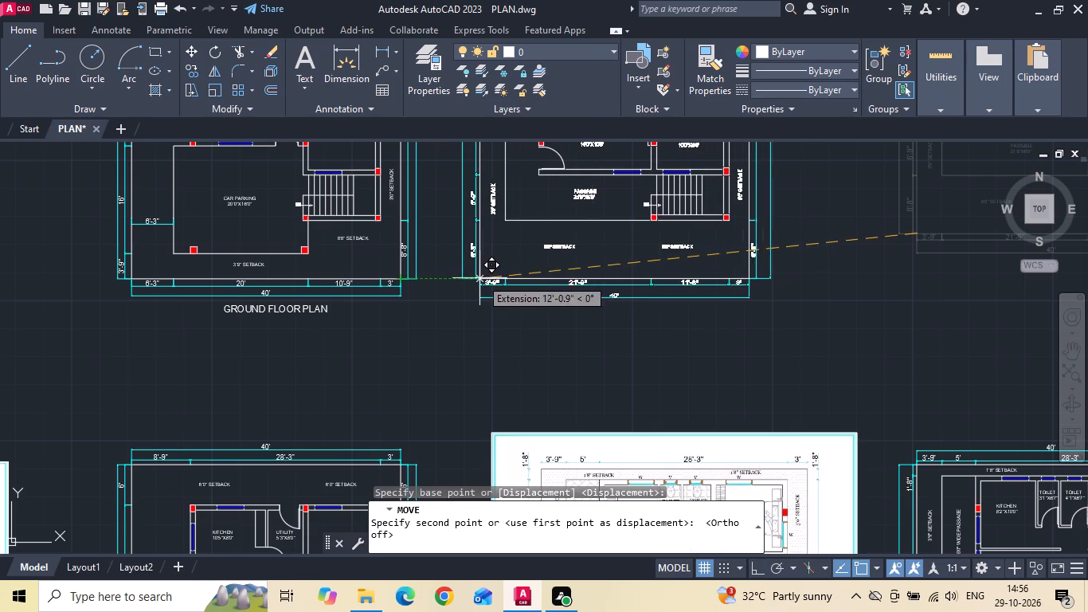
click(504, 274)
key(Escape)
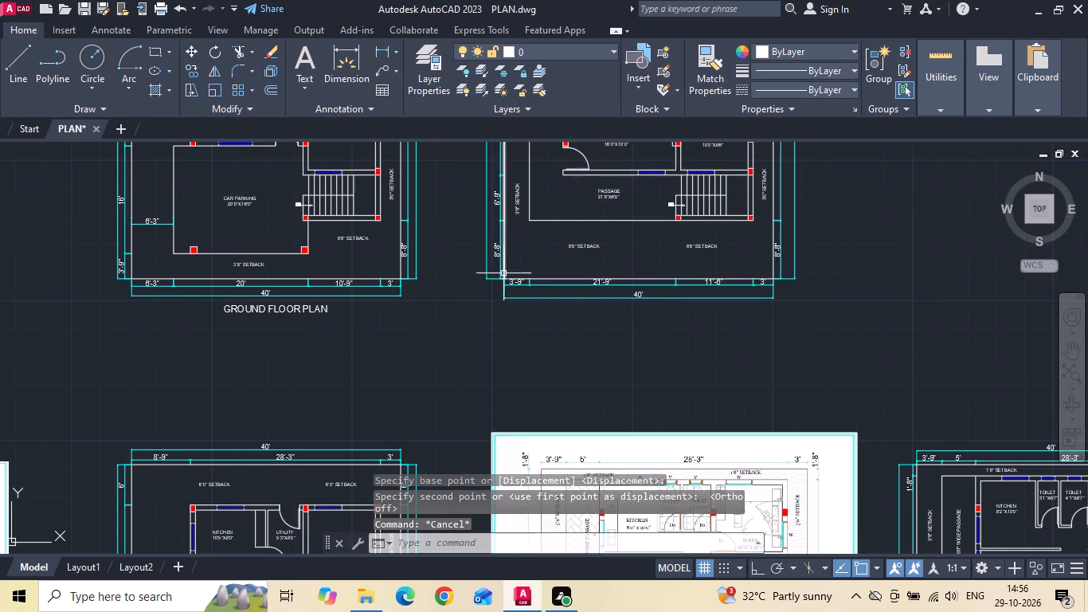
Copy the GROUND FLOOR PLAN title horizontally to below the copied wide-passage plan.
click(327, 307)
right_click(327, 307)
click(342, 301)
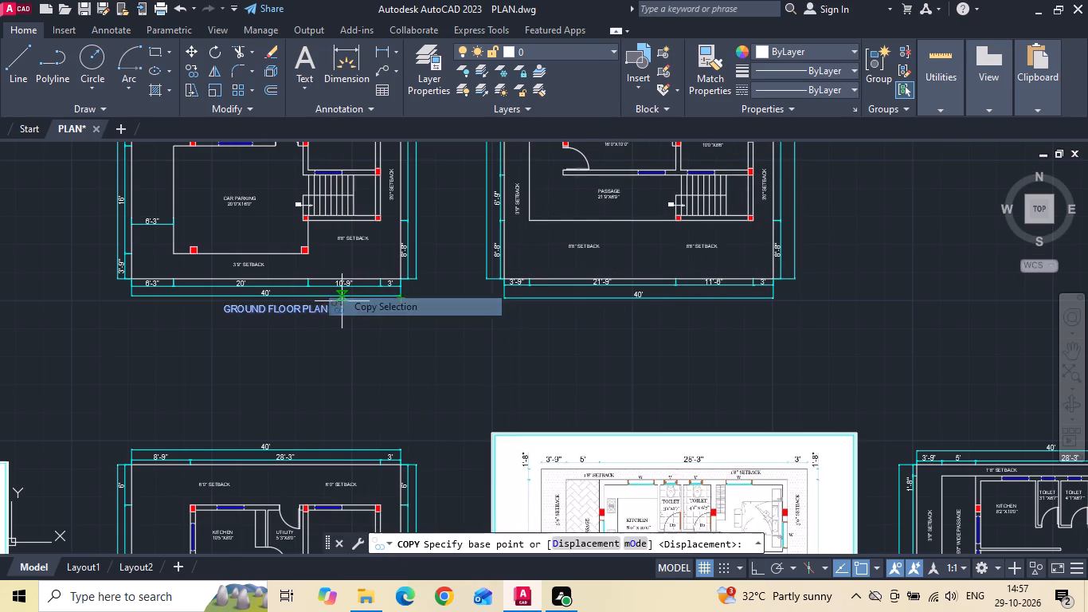
key(F8)
drag(331, 348, 397, 359)
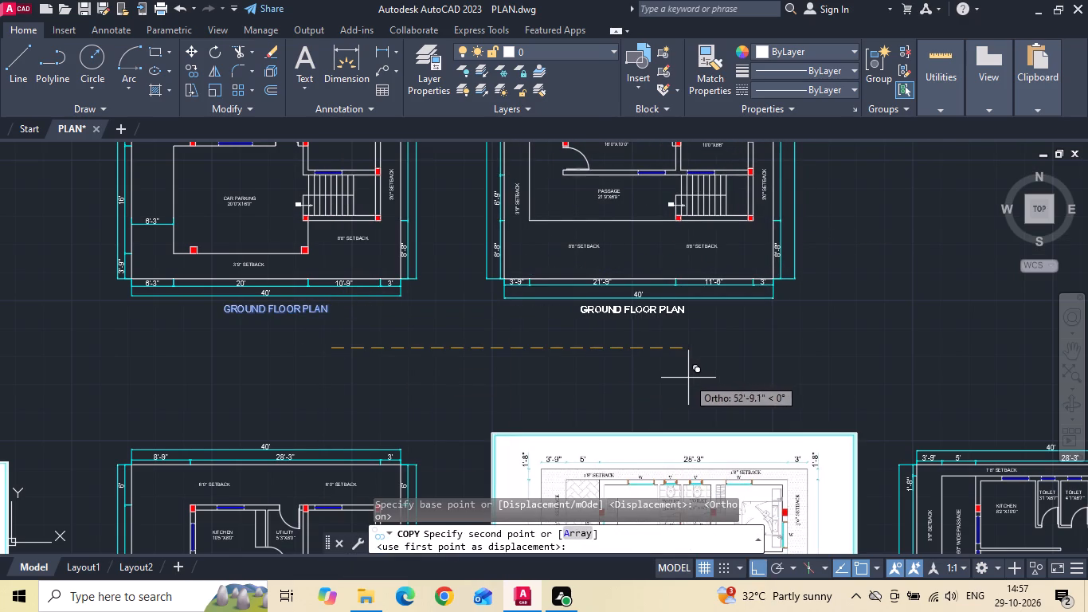
click(698, 379)
key(Escape)
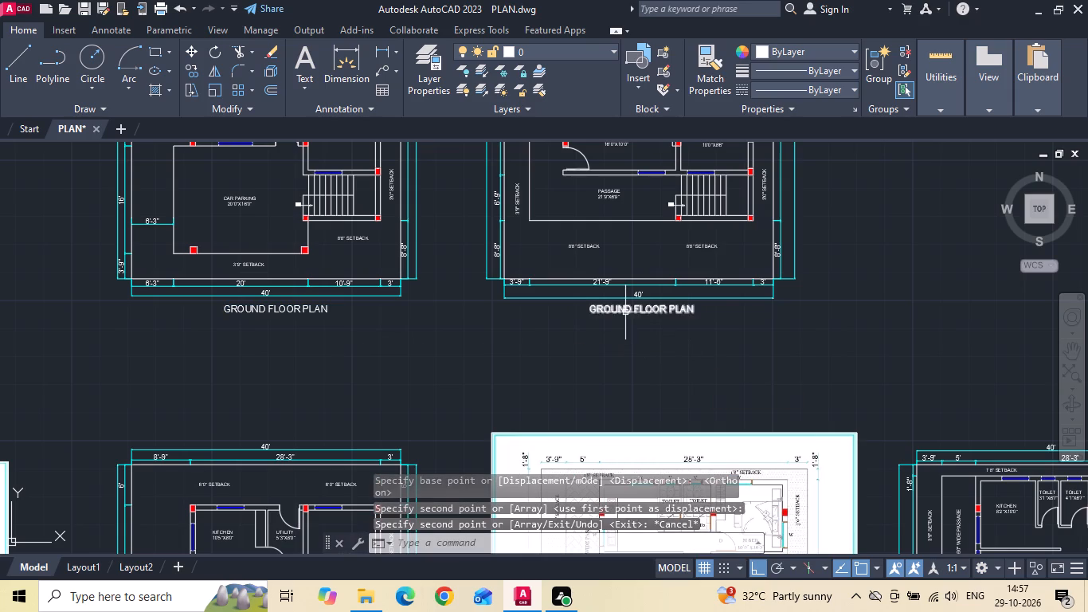
Change the title below the wide-passage plan to FIRST FLOOR PLAN.
double_click(625, 311)
scroll(625, 311, up, 2)
drag(634, 311, 435, 328)
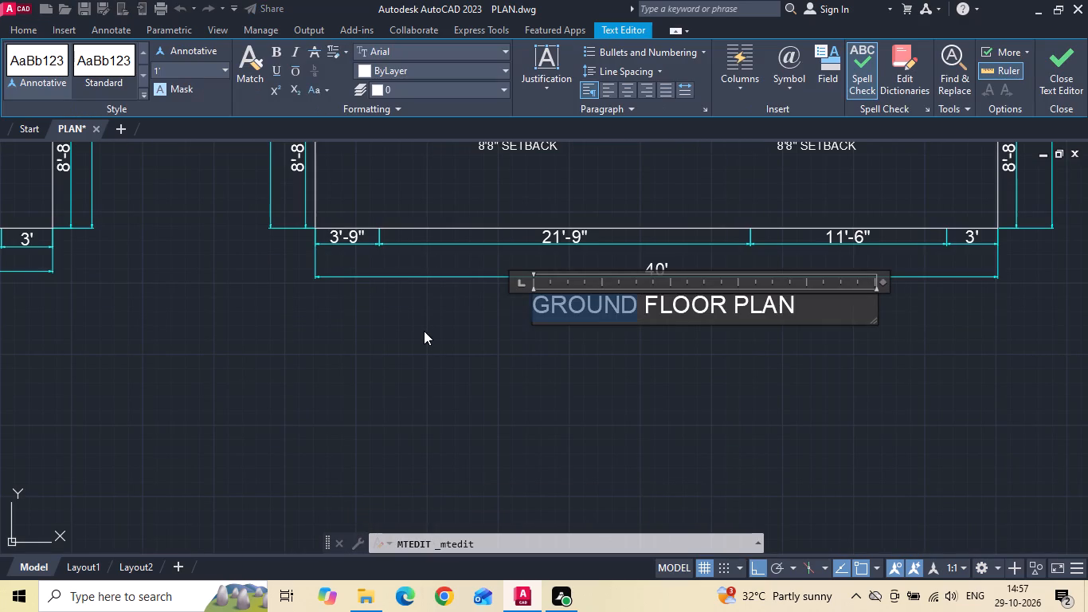
key(BackSpace)
text(FIRST)
click(424, 331)
scroll(421, 331, down, 3)
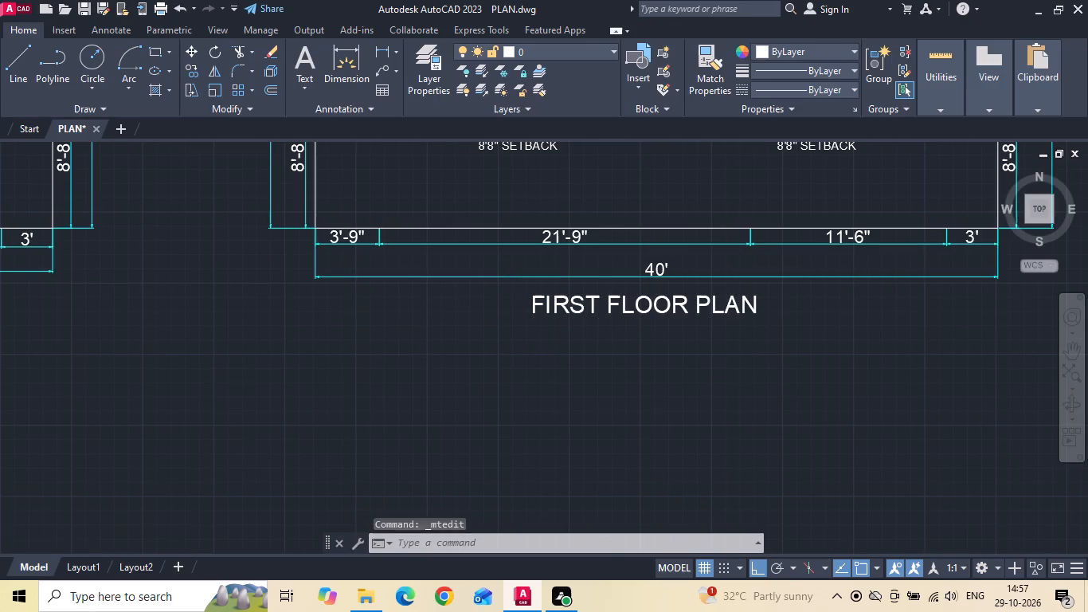
Draw a horizontal spacing line between the facing bottom boundary corners of the ground floor and first floor plans.
scroll(421, 331, down, 2)
scroll(388, 310, up, 1)
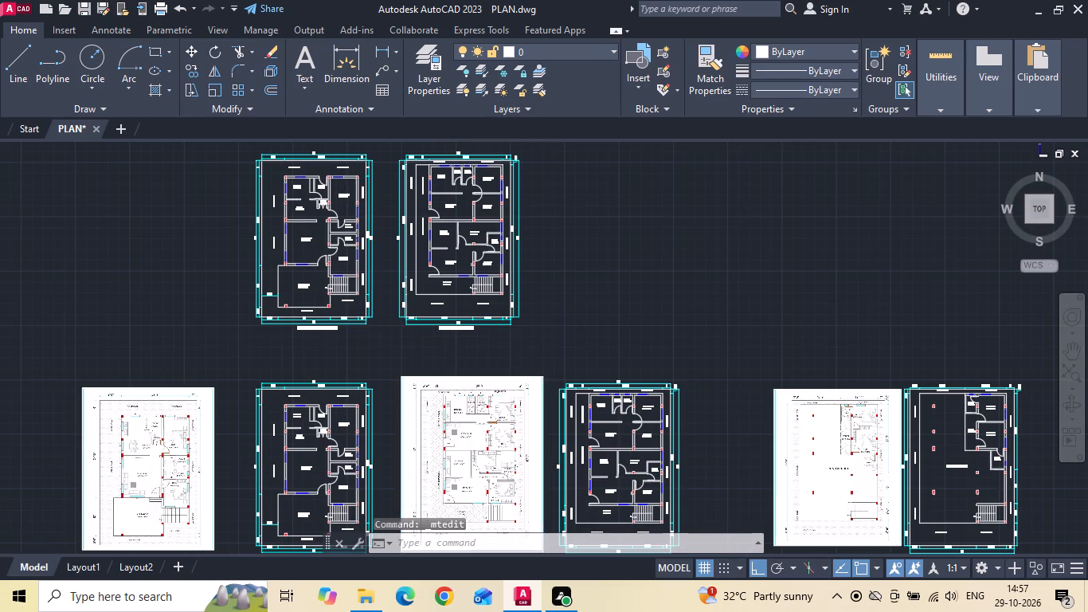
text(L)
key(space)
scroll(377, 308, up, 2)
scroll(292, 344, up, 2)
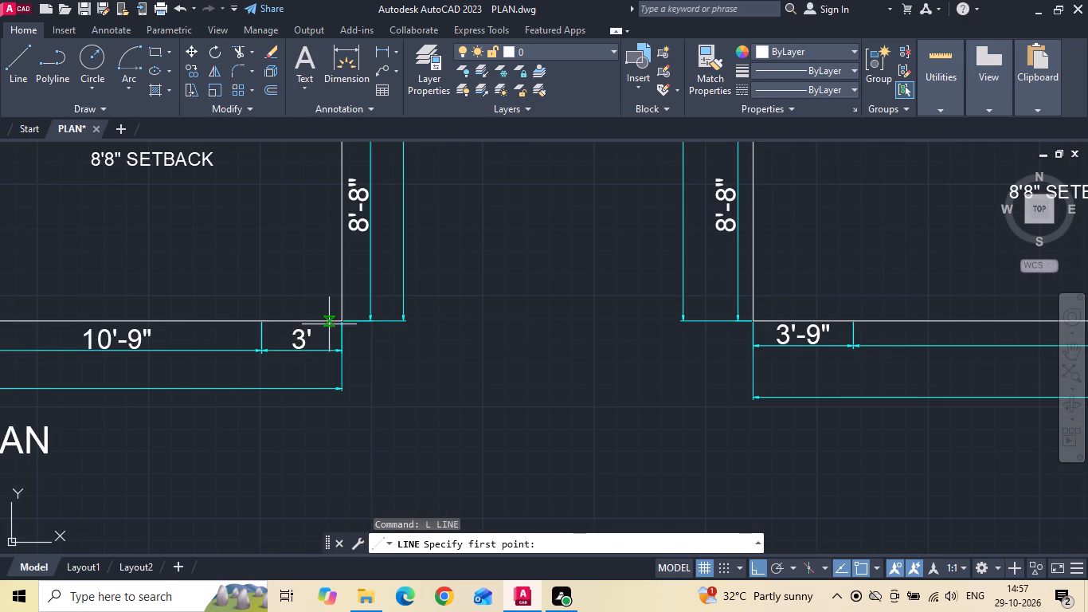
click(341, 320)
click(756, 318)
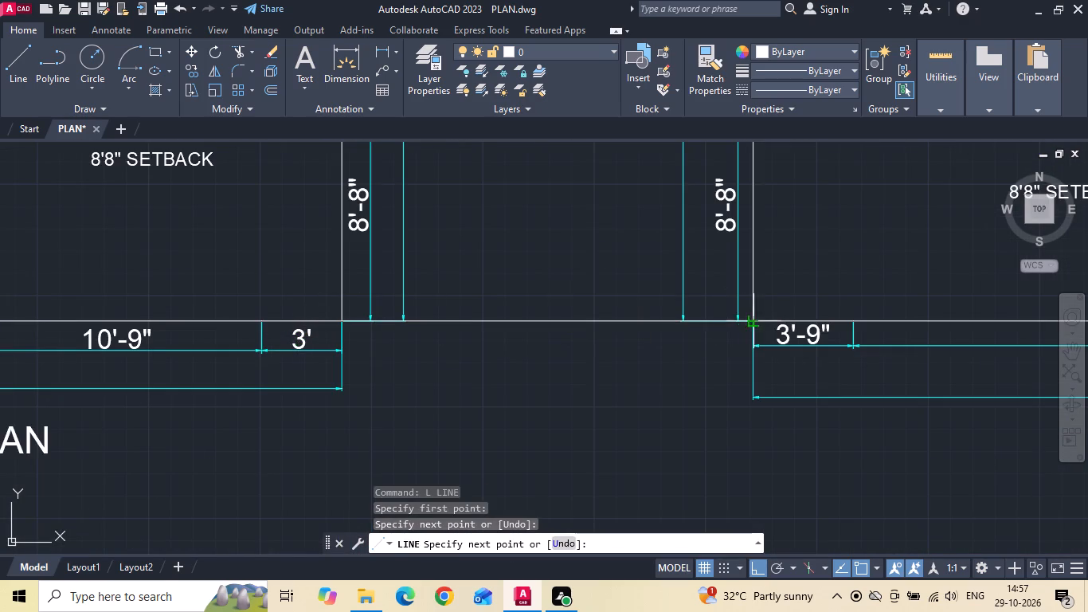
key(Escape)
Copy the spacing line so that it starts at the first floor plan's bottom-right boundary corner.
drag(597, 356, 587, 329)
click(572, 270)
right_click(570, 266)
click(615, 303)
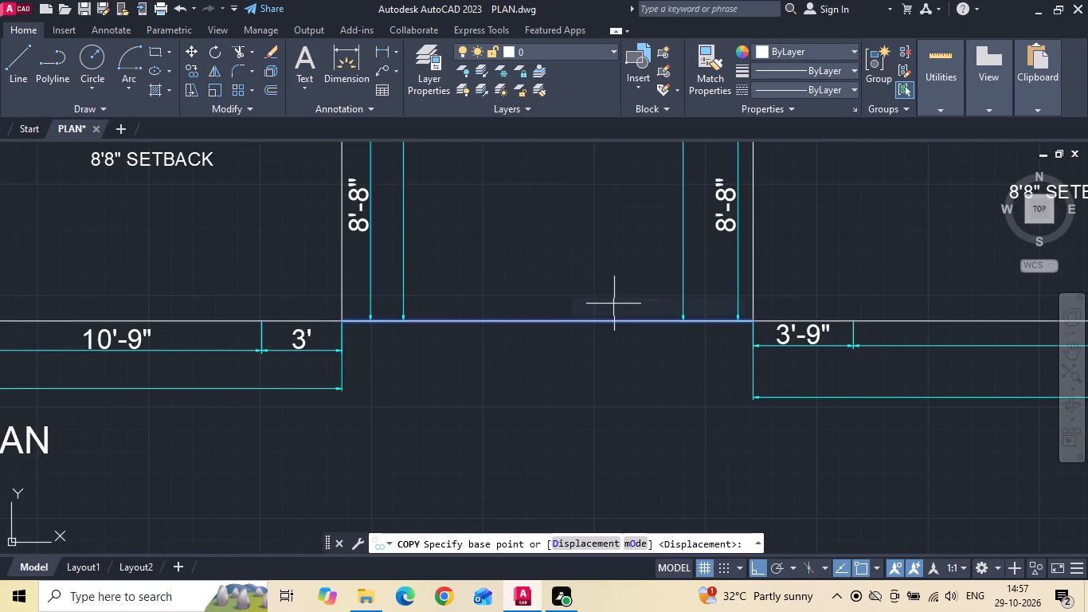
click(346, 320)
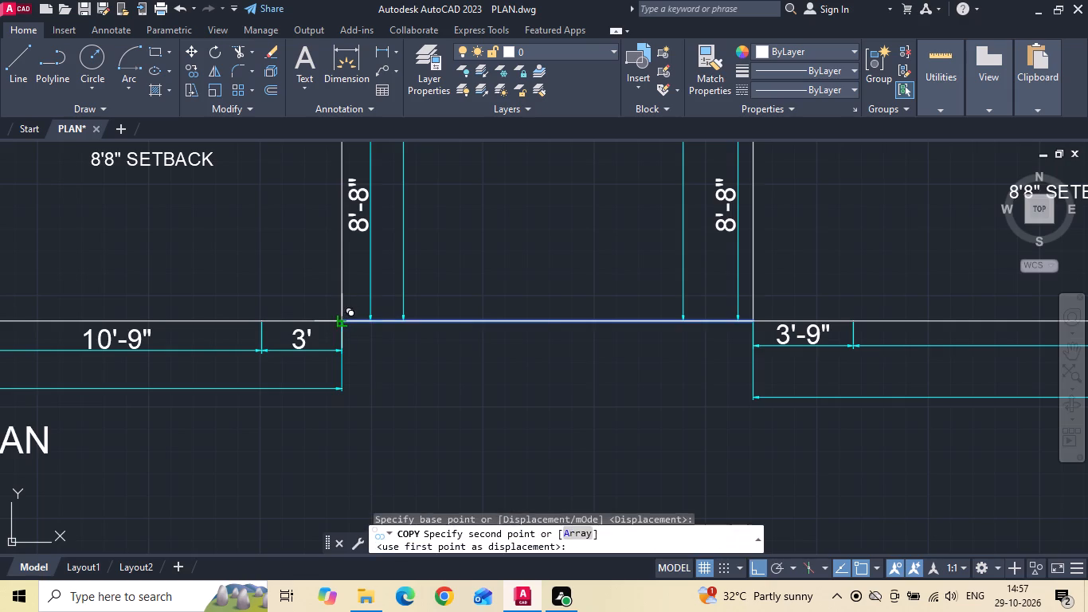
scroll(319, 331, down, 3)
scroll(773, 336, up, 2)
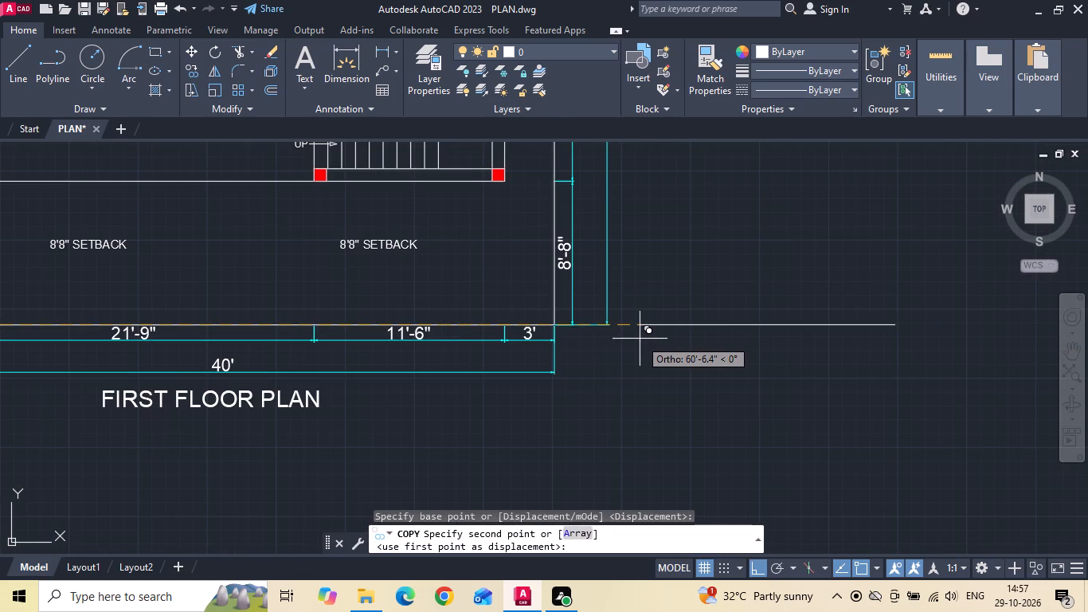
scroll(609, 338, up, 1)
click(518, 318)
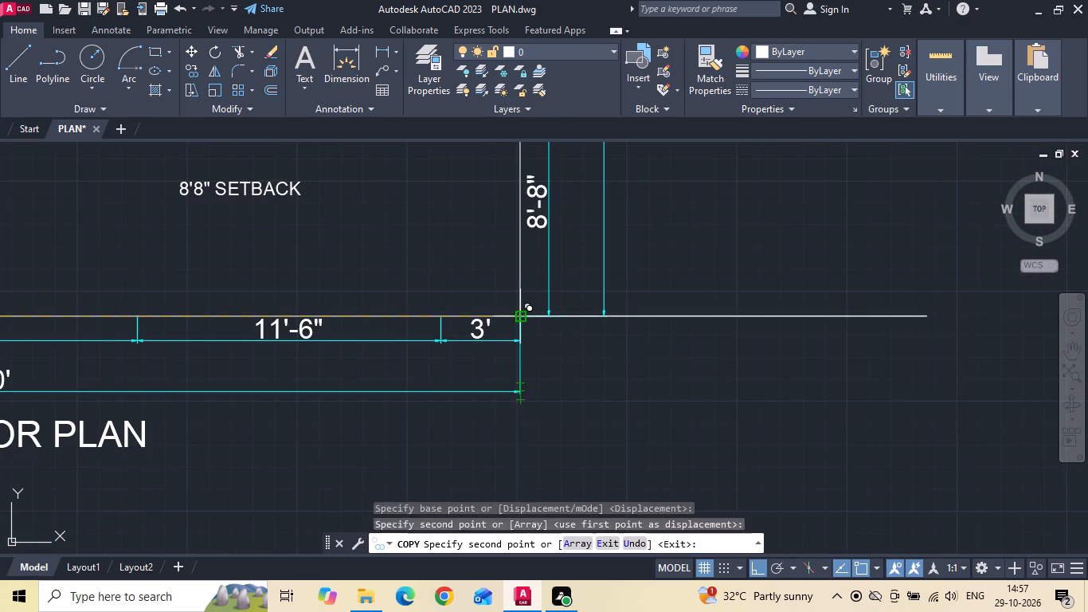
scroll(518, 318, down, 5)
key(Escape)
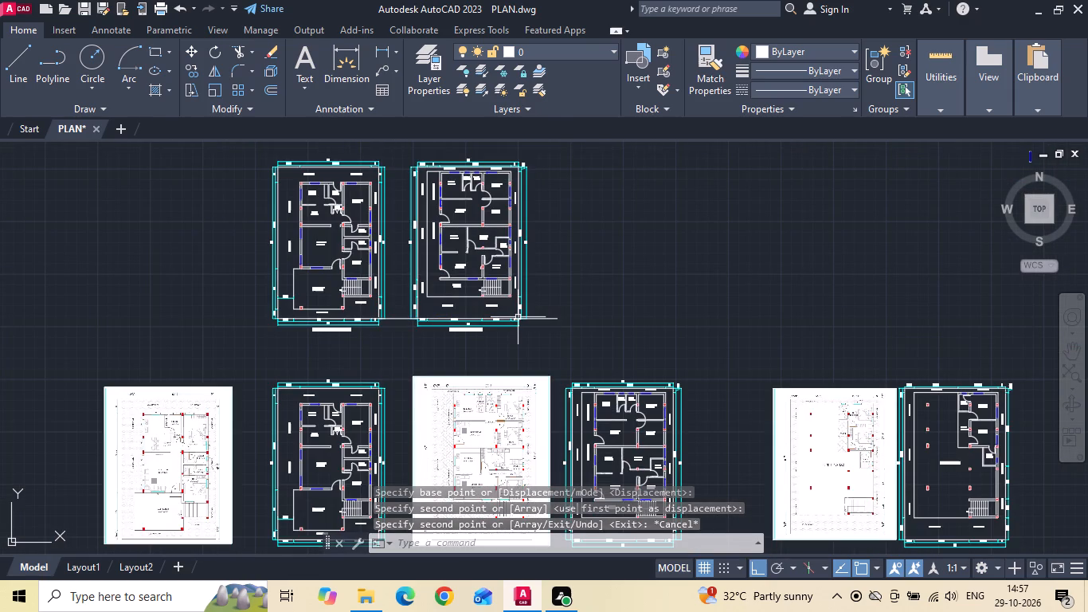
Save the PLAN drawing with the arranged and titled plan copies.
key(ctrl+s)
key(ctrl+s)
Copy the far-right dimensioned plan by its bottom-left boundary corner to the free end of the copied spacing line beside the first floor plan.
scroll(517, 310, down, 2)
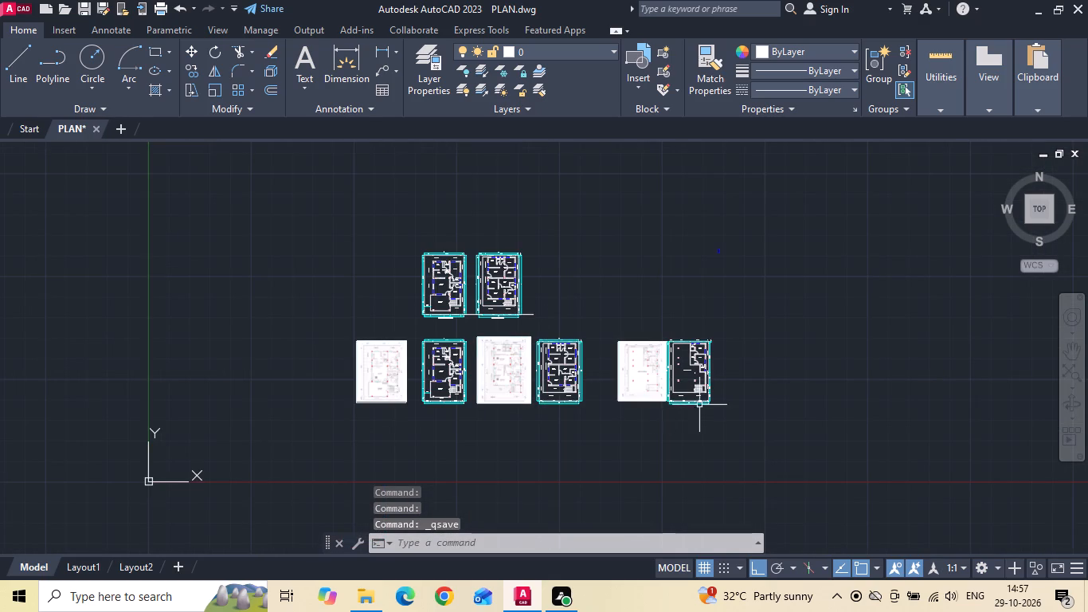
scroll(730, 391, up, 1)
scroll(630, 434, up, 1)
click(619, 441)
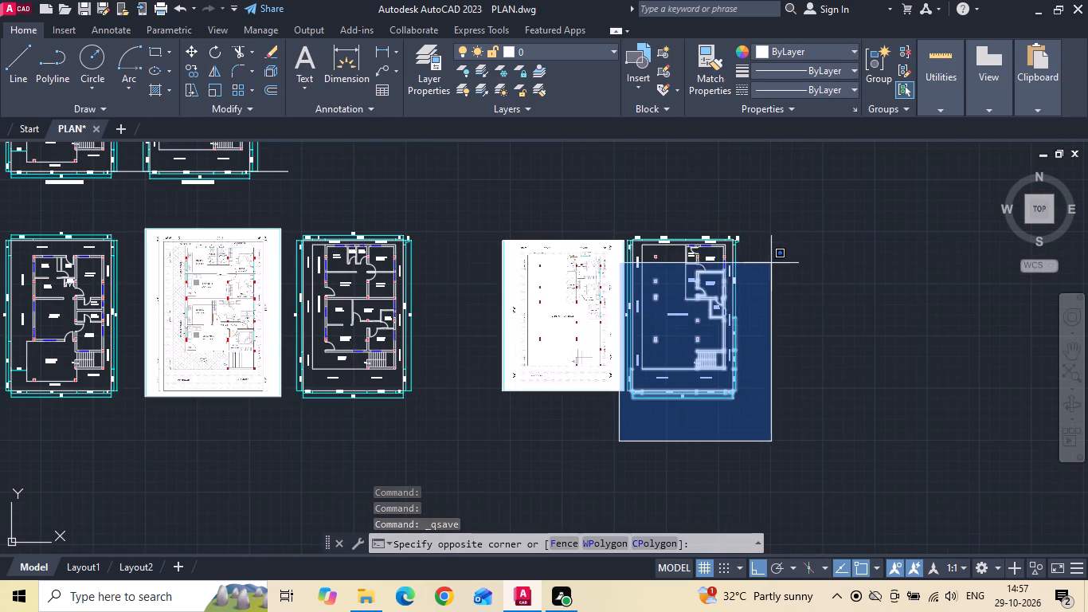
click(776, 208)
right_click(776, 207)
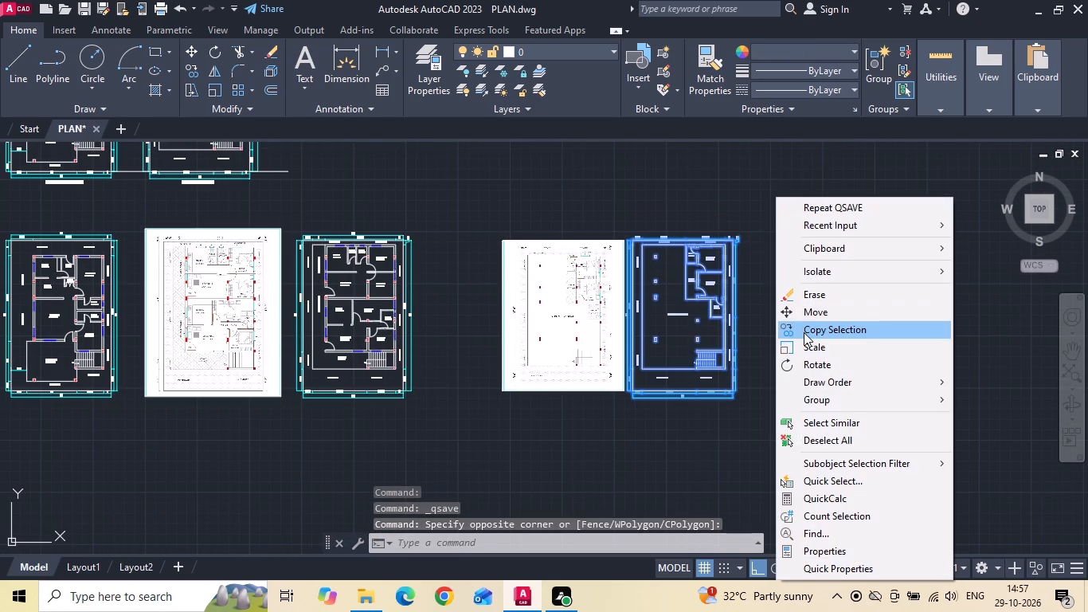
click(808, 328)
scroll(673, 382, up, 2)
scroll(577, 399, up, 2)
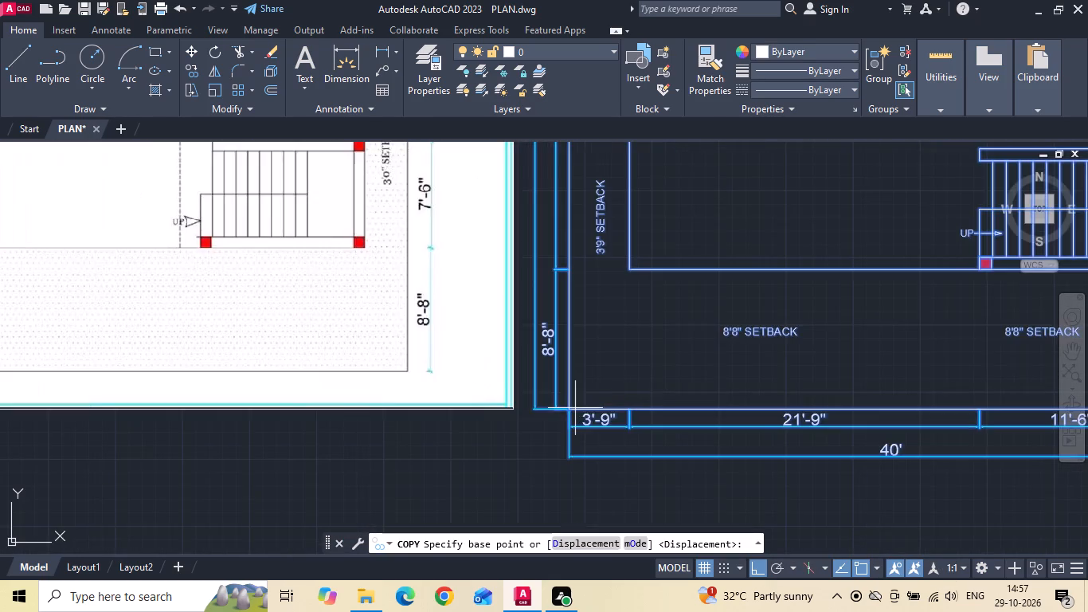
scroll(573, 411, up, 2)
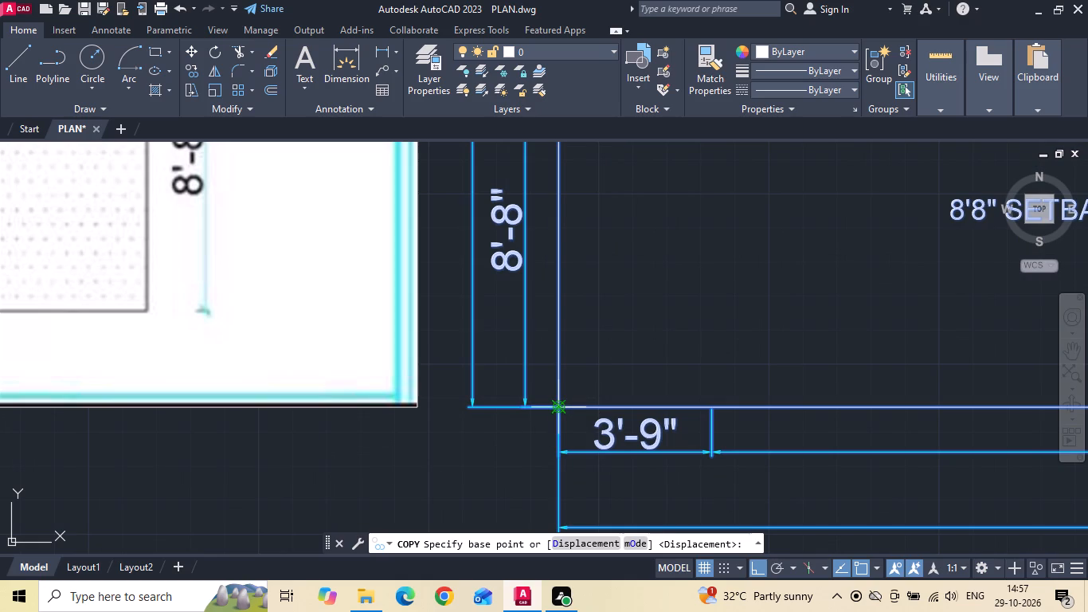
click(555, 412)
scroll(719, 365, down, 4)
scroll(656, 350, down, 5)
scroll(484, 242, up, 2)
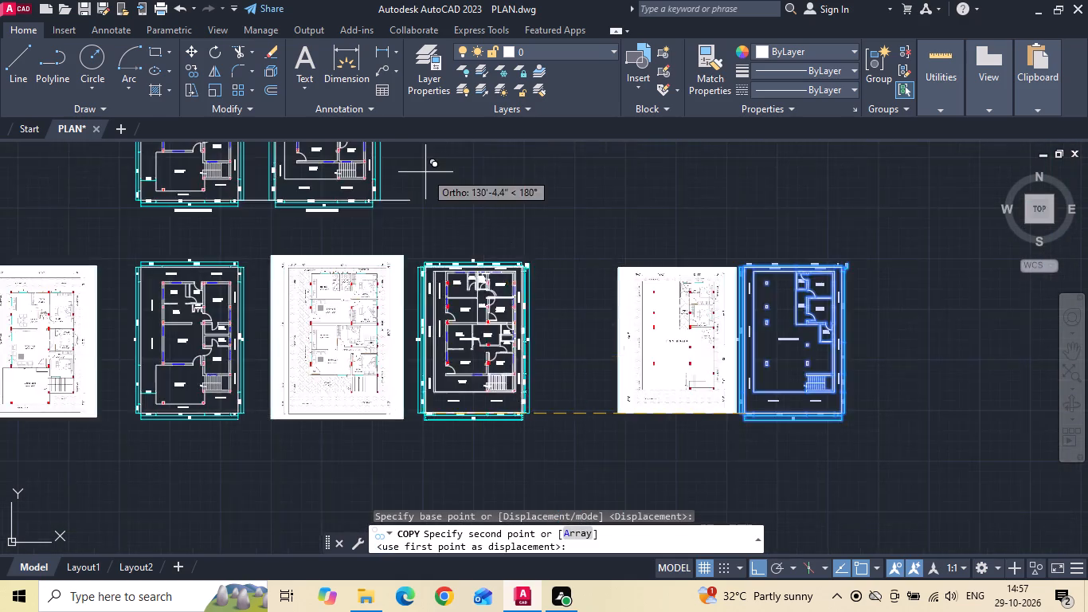
scroll(424, 170, up, 1)
click(388, 245)
key(Escape)
Delete the copied spacing line between the first floor plan and the newly placed plan copy.
click(354, 251)
click(350, 242)
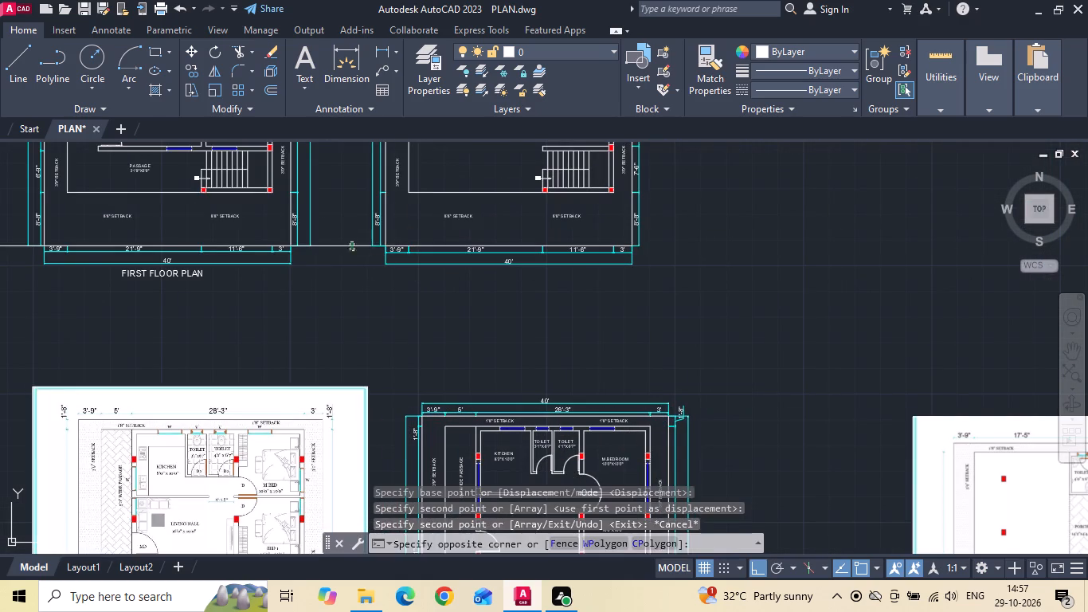
key(Delete)
Copy the FIRST FLOOR PLAN title horizontally so that it sits below the third plan in the upper row.
scroll(399, 287, down, 1)
scroll(254, 284, up, 2)
click(254, 277)
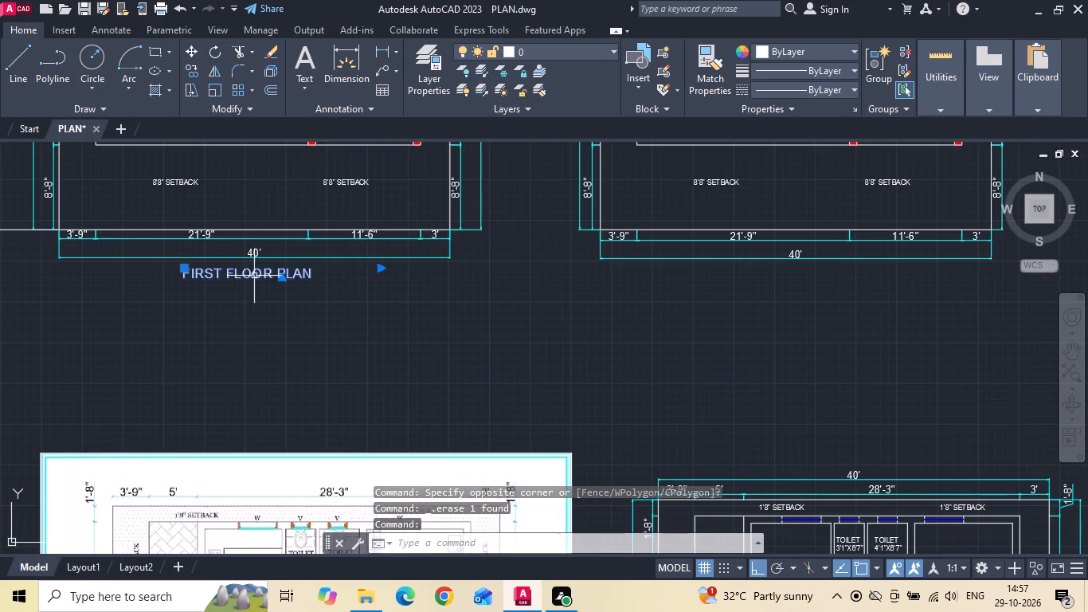
right_click(254, 276)
click(287, 305)
drag(264, 339, 296, 342)
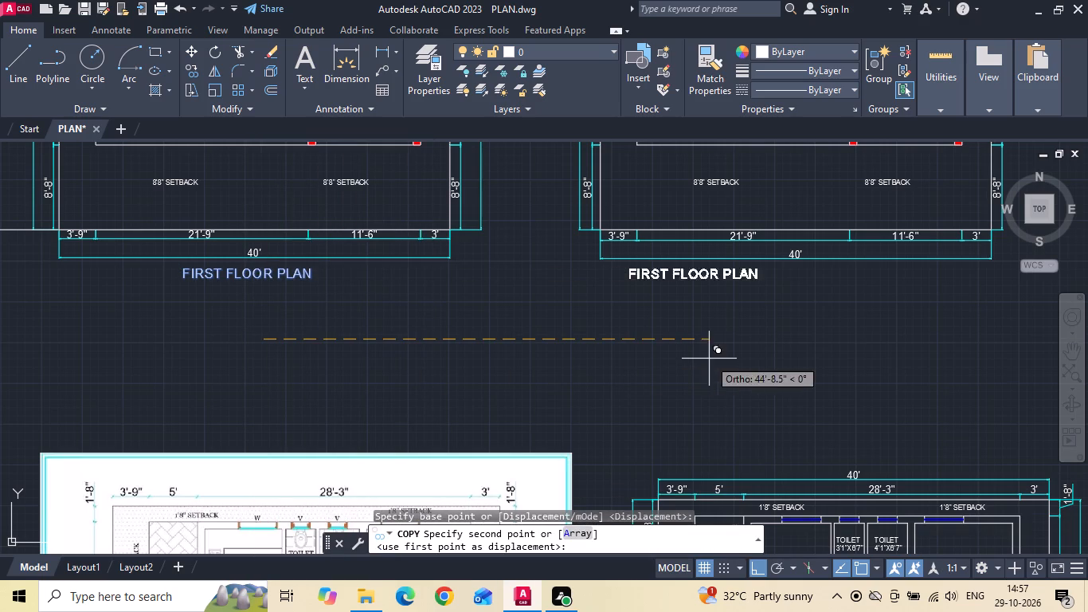
click(826, 361)
key(Escape)
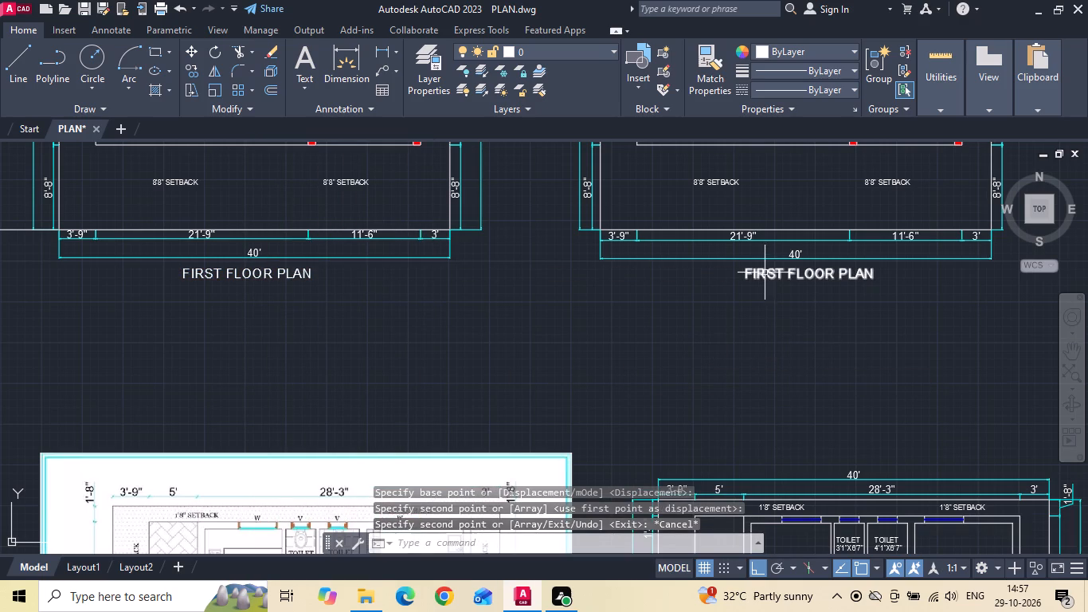
Change the title below the third plan to SECOND FLOOR PLAN.
triple_click(772, 272)
drag(784, 277, 659, 280)
key(BackSpace)
text(DECOND)
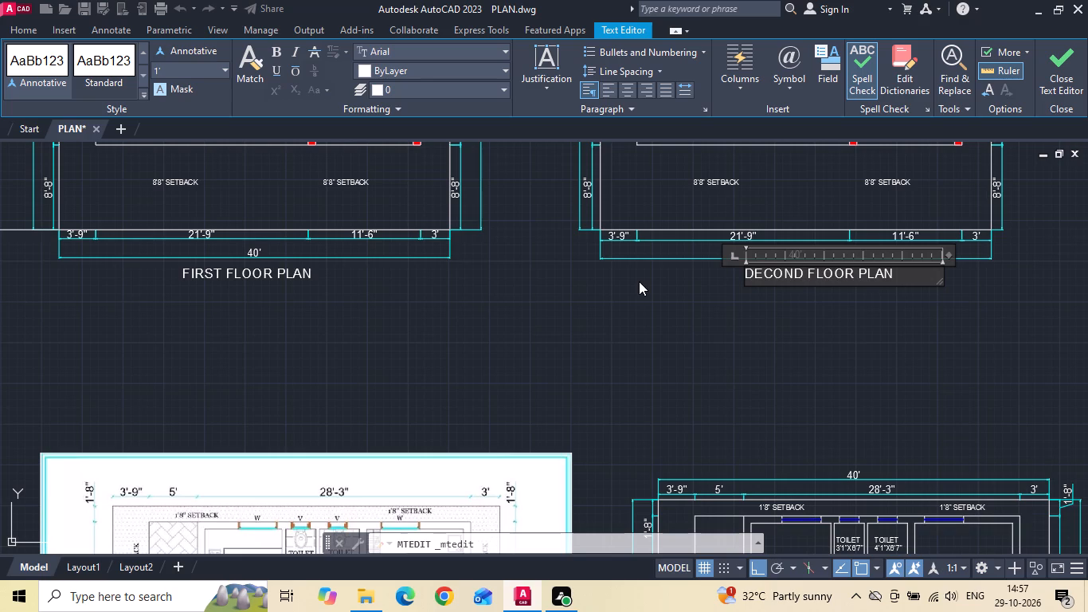
click(754, 267)
key(BackSpace)
key(s)
click(722, 316)
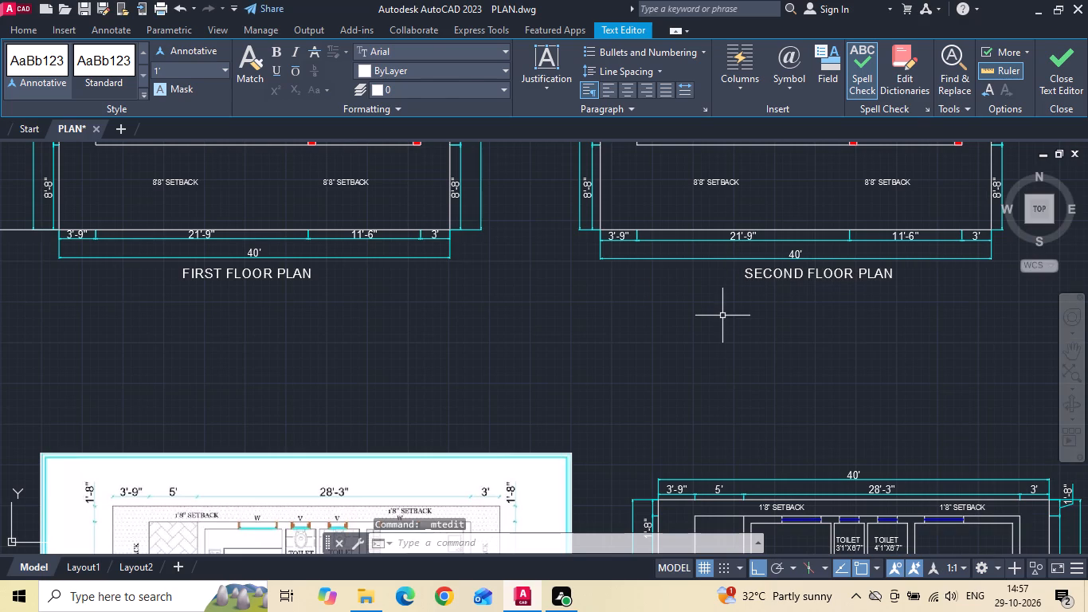
Save the PLAN drawing with the second floor plan copy and its title.
key(ctrl+s)
key(ctrl+s)
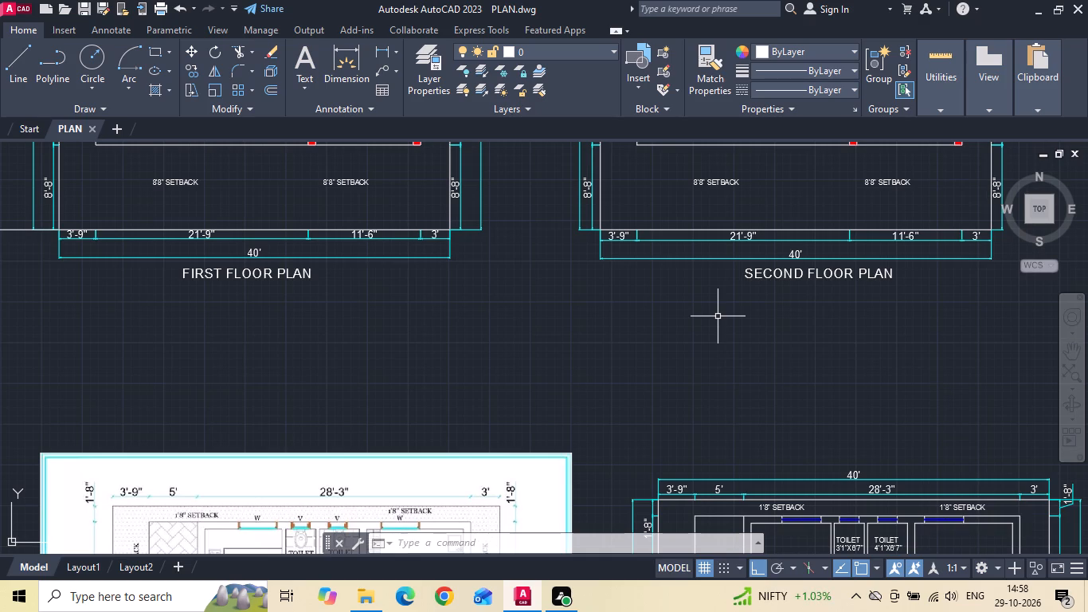
scroll(718, 316, down, 2)
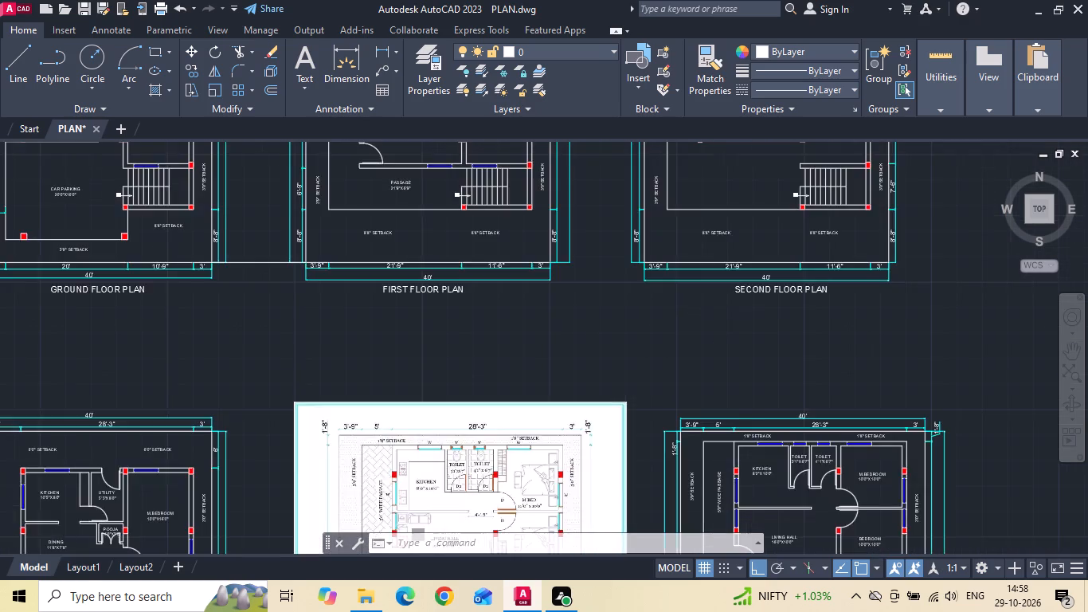
scroll(718, 316, down, 1)
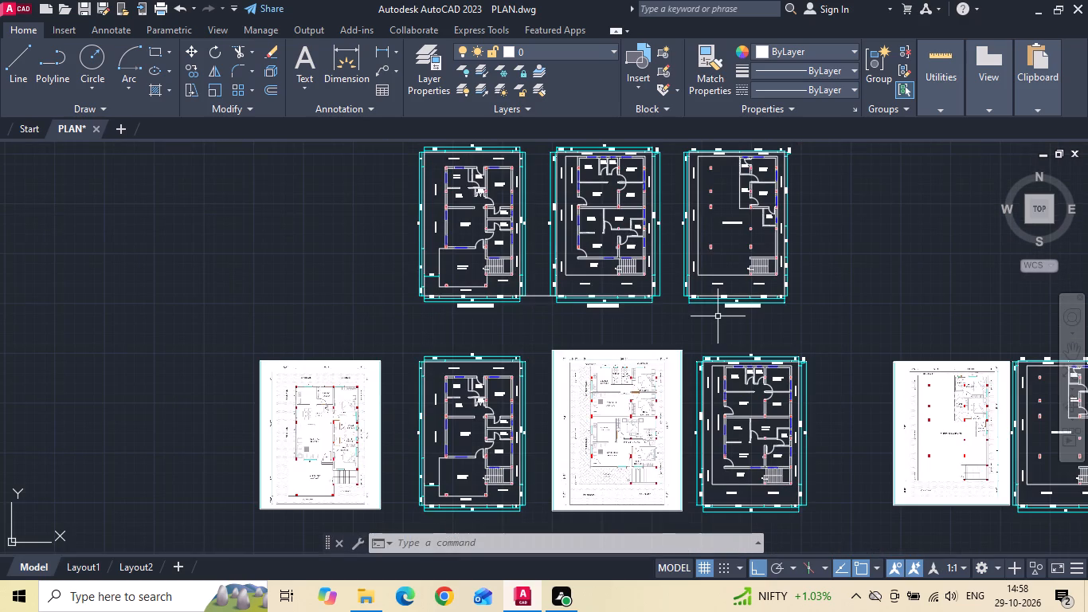
key(ctrl+s)
key(ctrl+s)
key(ctrl+s)
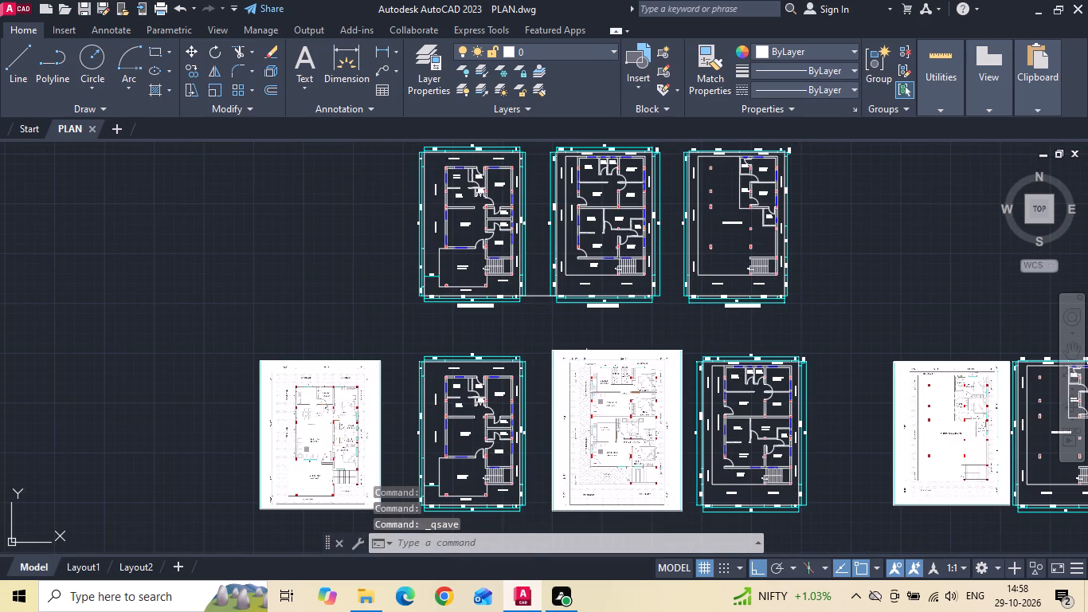
Offset the inner lines of the kitchen's left and top walls 24 inches into the kitchen of the lower-row ground floor plan.
scroll(500, 418, up, 1)
middle_drag(497, 411, 503, 370)
scroll(435, 335, up, 2)
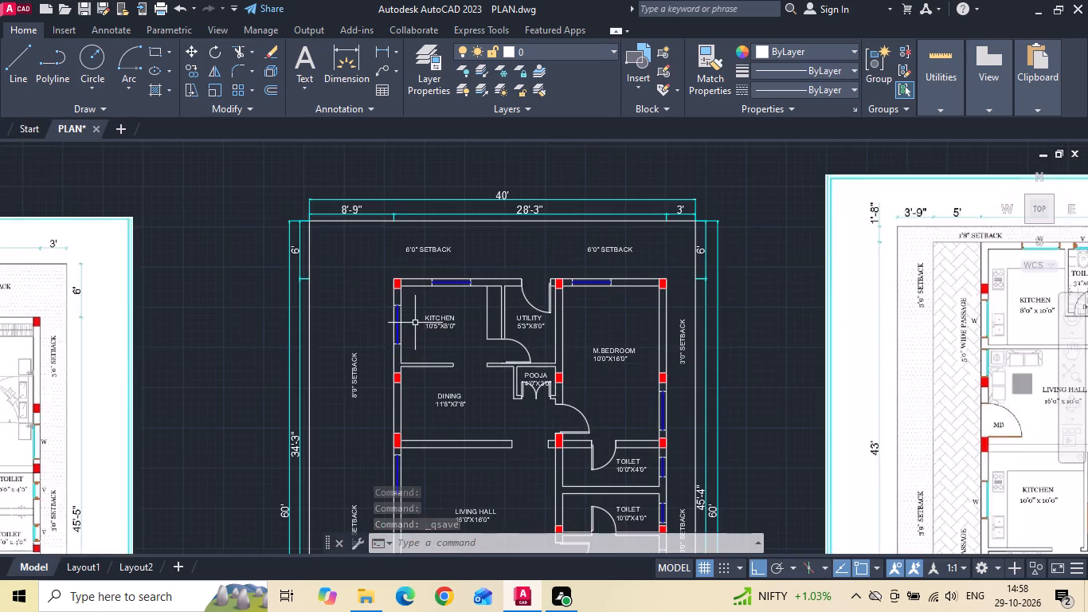
scroll(416, 321, up, 2)
middle_drag(409, 321, 319, 330)
key(o)
key(space)
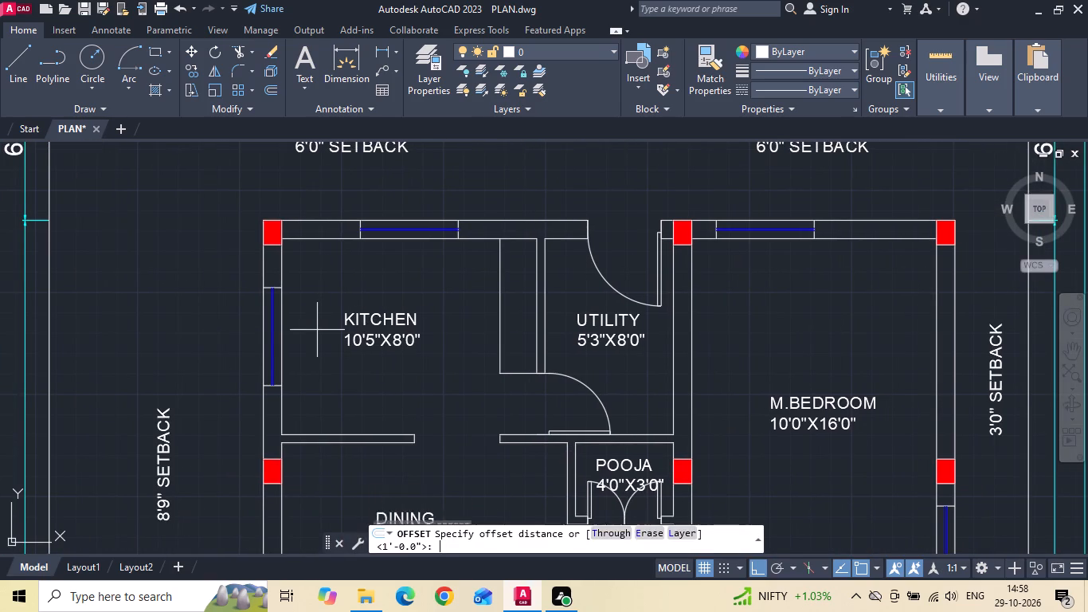
text(24)
key(space)
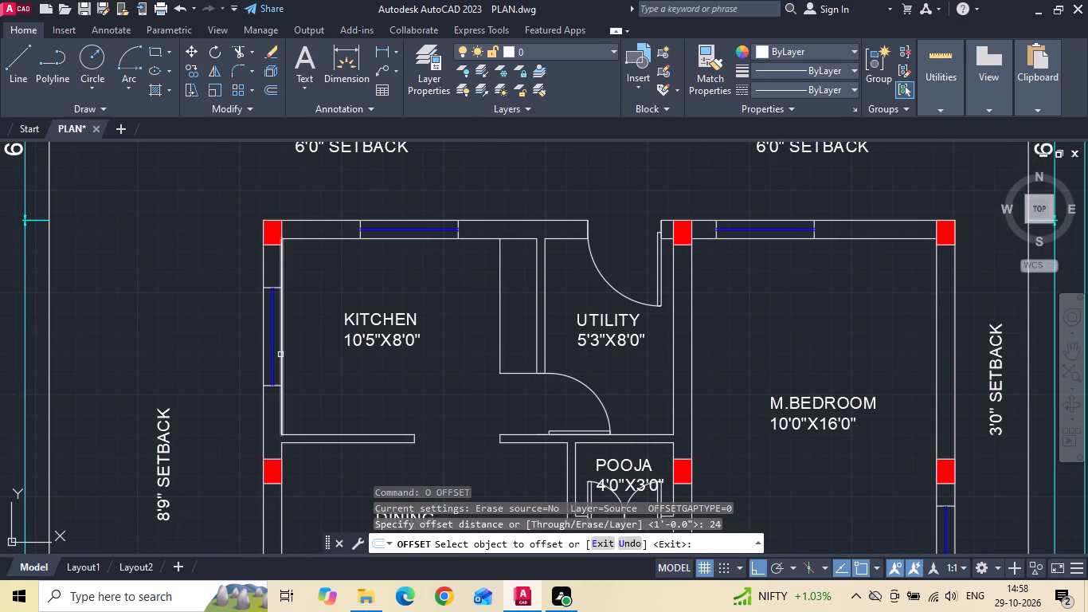
drag(280, 353, 289, 347)
click(325, 331)
drag(315, 235, 310, 246)
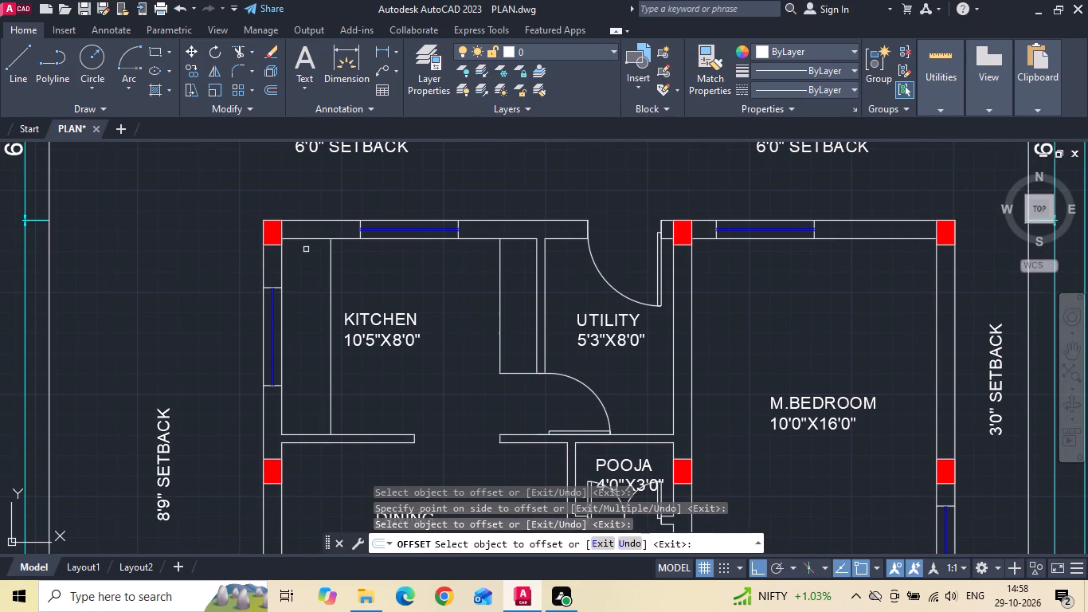
click(306, 240)
click(285, 296)
scroll(309, 320, down, 1)
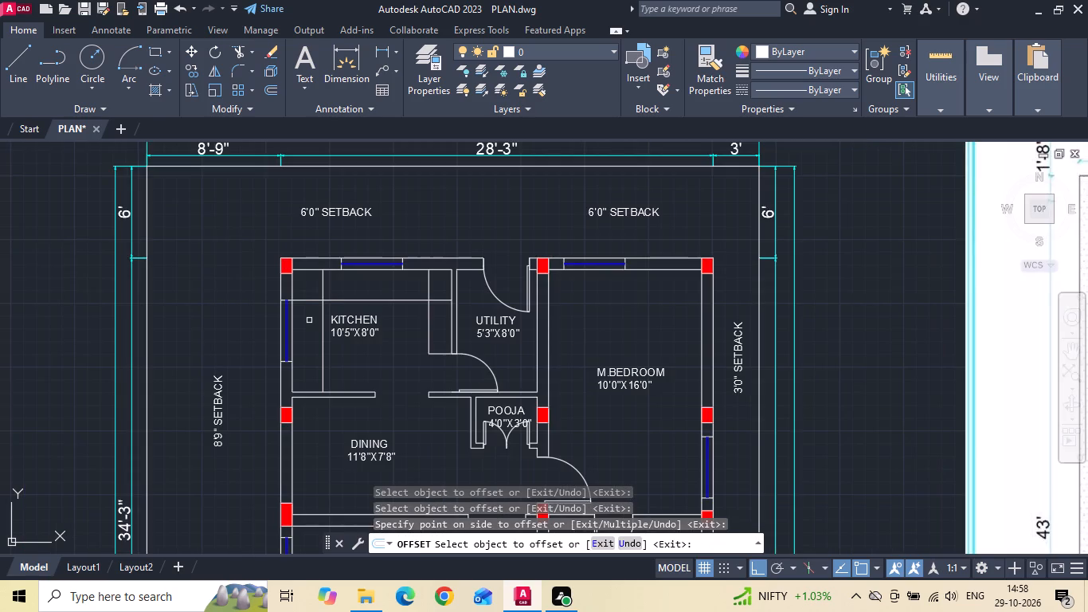
scroll(309, 320, down, 1)
key(Escape)
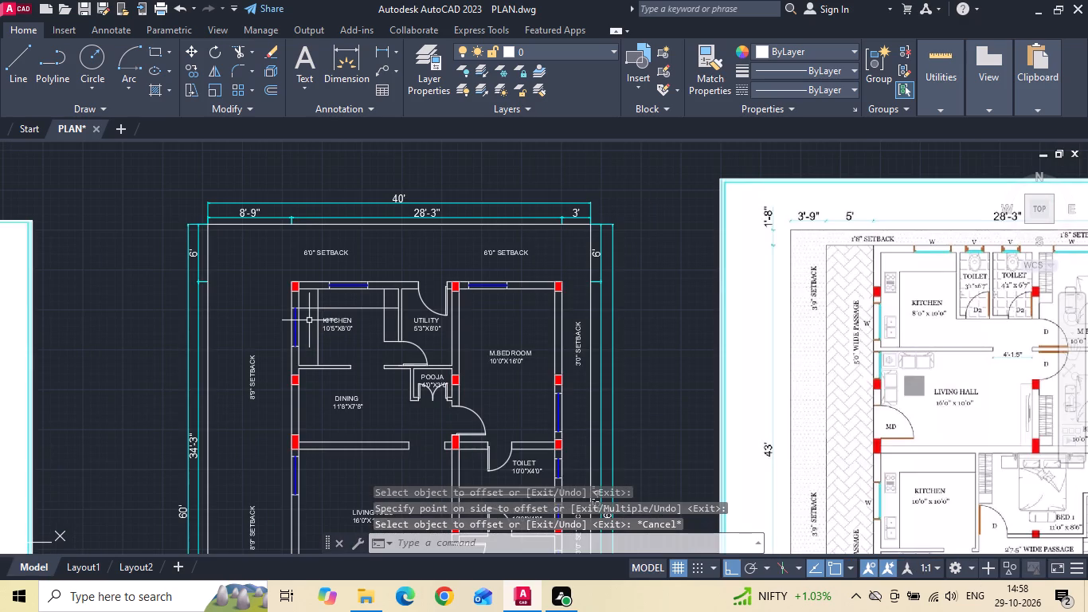
Trim the overlapping ends of the kitchen offset lines to form an L-shaped counter ending at the store shelf.
middle_drag(311, 320, 636, 312)
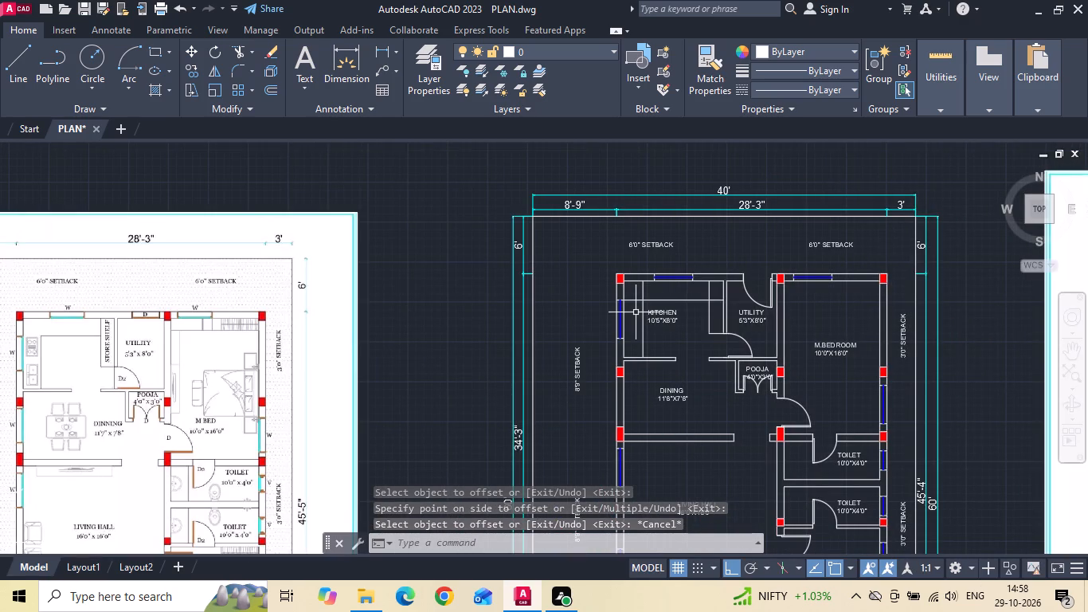
text(TR)
key(space)
key(space)
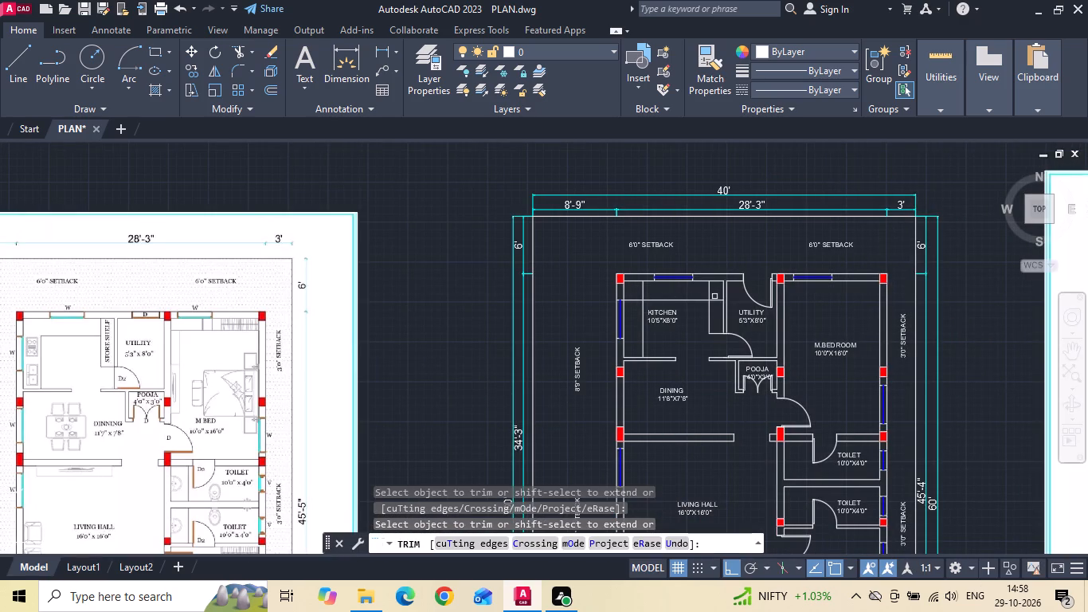
click(716, 300)
click(644, 292)
click(638, 302)
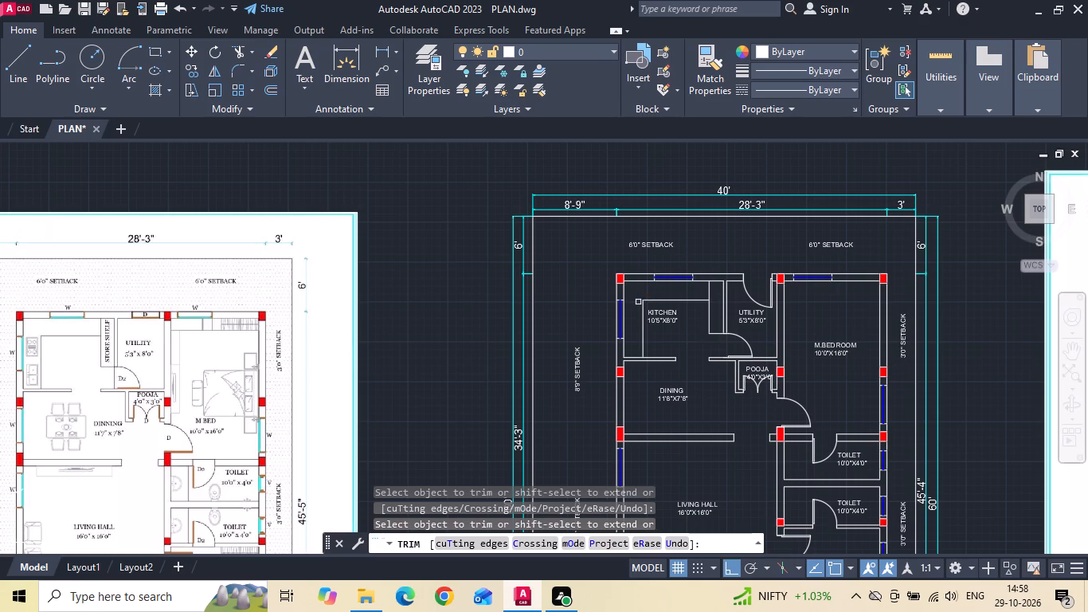
key(Escape)
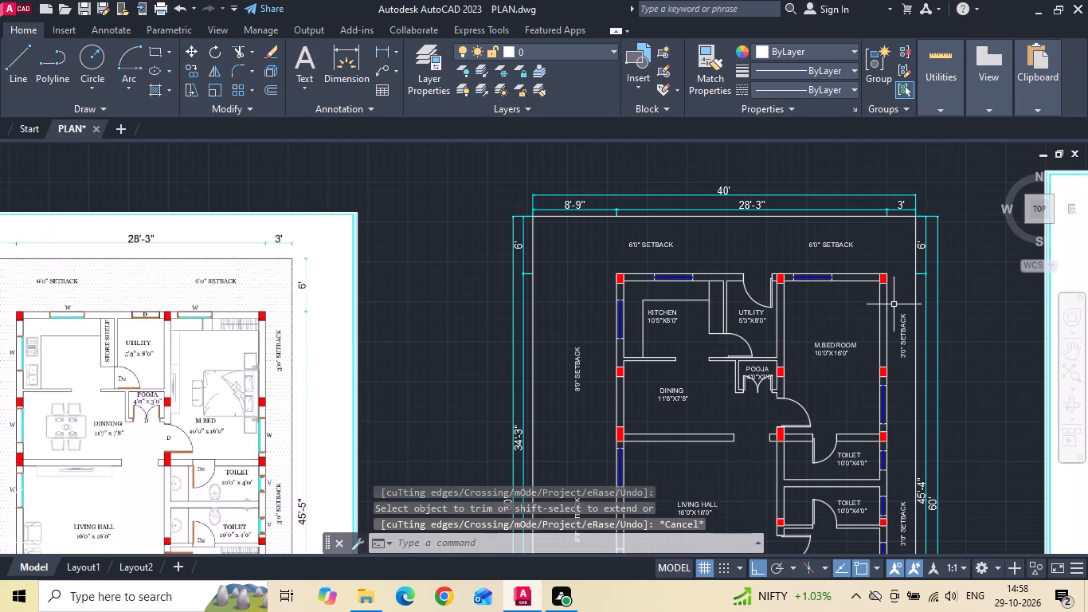
Offset the inner line of the M.BEDROOM's top wall 18 inches into the room.
scroll(869, 296, up, 2)
middle_drag(847, 292, 786, 301)
text(O 18)
key(space)
click(781, 269)
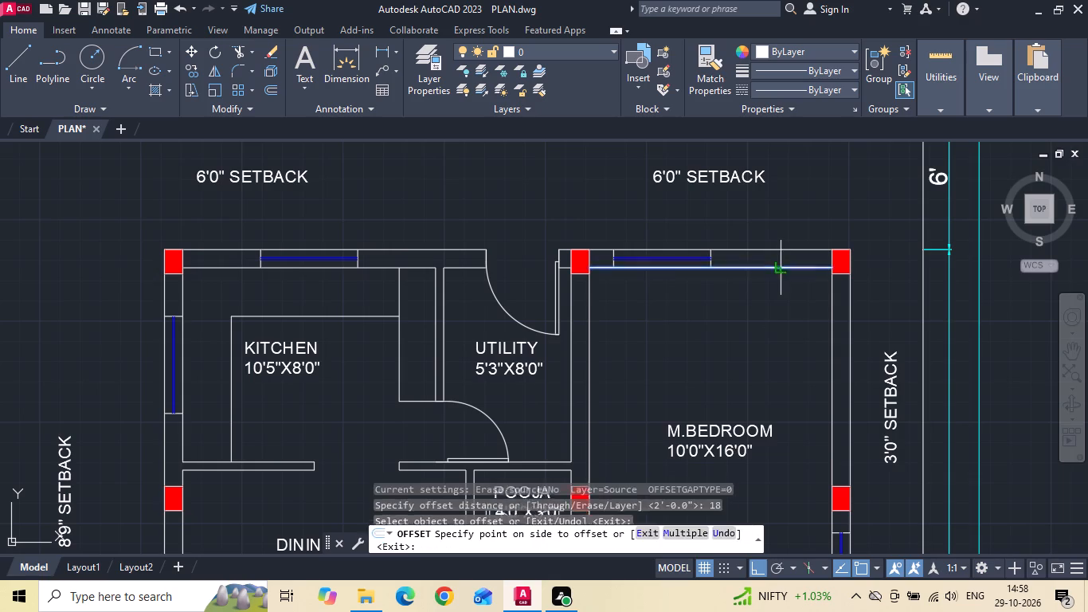
click(760, 310)
Offset the lower line of the wall between the lower toilet and the BEDROOM 18 inches into the BEDROOM.
scroll(753, 311, down, 2)
middle_drag(734, 328, 742, 292)
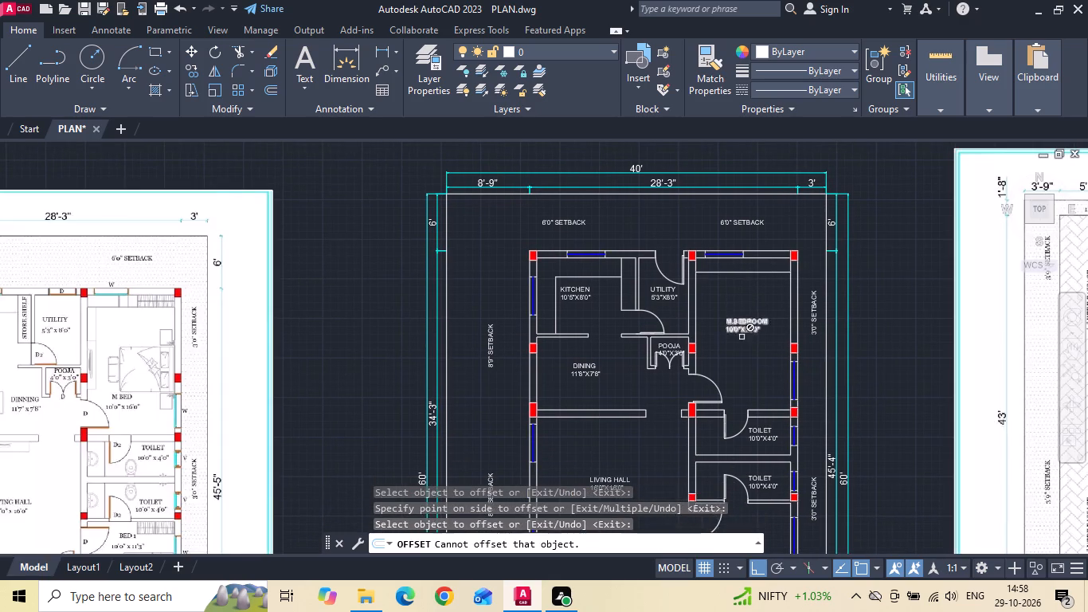
middle_drag(740, 338, 755, 232)
scroll(777, 410, up, 2)
drag(781, 377, 782, 387)
click(776, 407)
Draw a vertical line from the toilet door's wall corner to the BEDROOM offset line, closing the wardrobe's open end.
middle_drag(765, 388, 667, 382)
key(Escape)
text(L)
key(space)
scroll(663, 380, up, 1)
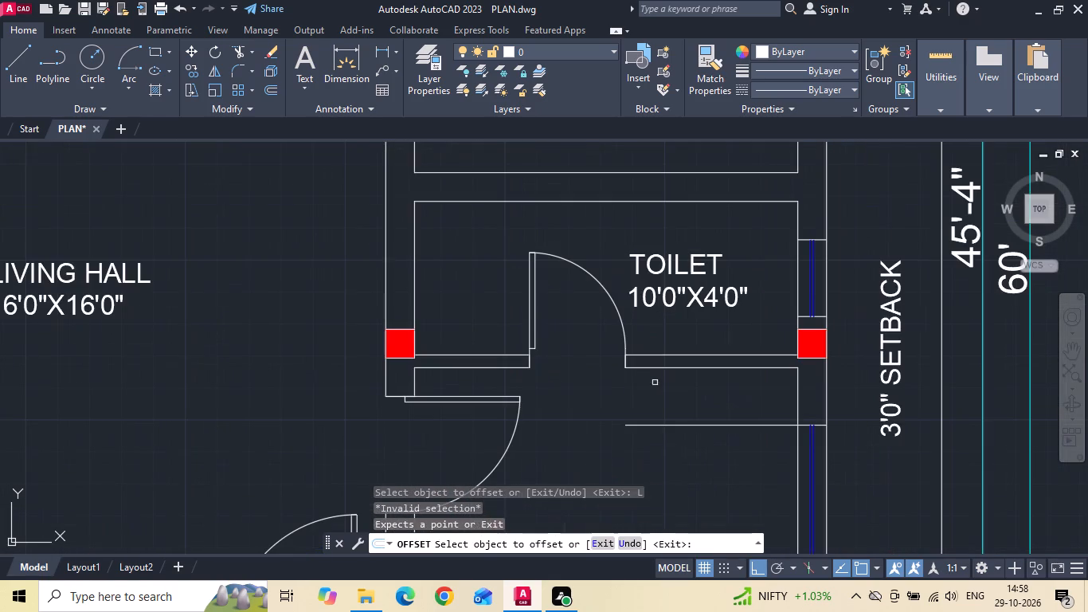
key(Escape)
key(l)
key(space)
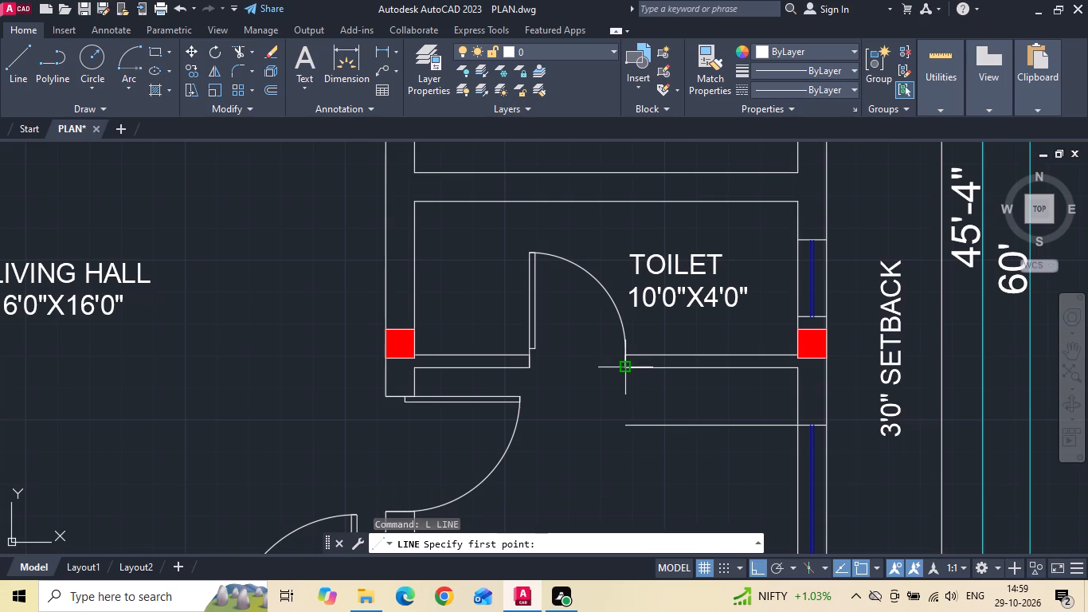
drag(625, 368, 624, 402)
click(622, 430)
key(Escape)
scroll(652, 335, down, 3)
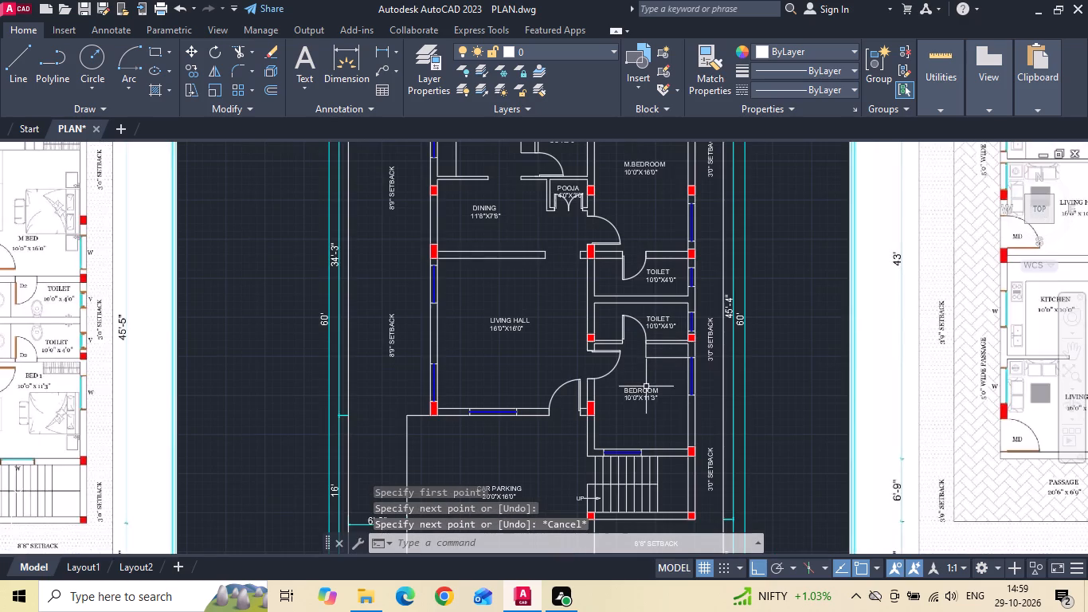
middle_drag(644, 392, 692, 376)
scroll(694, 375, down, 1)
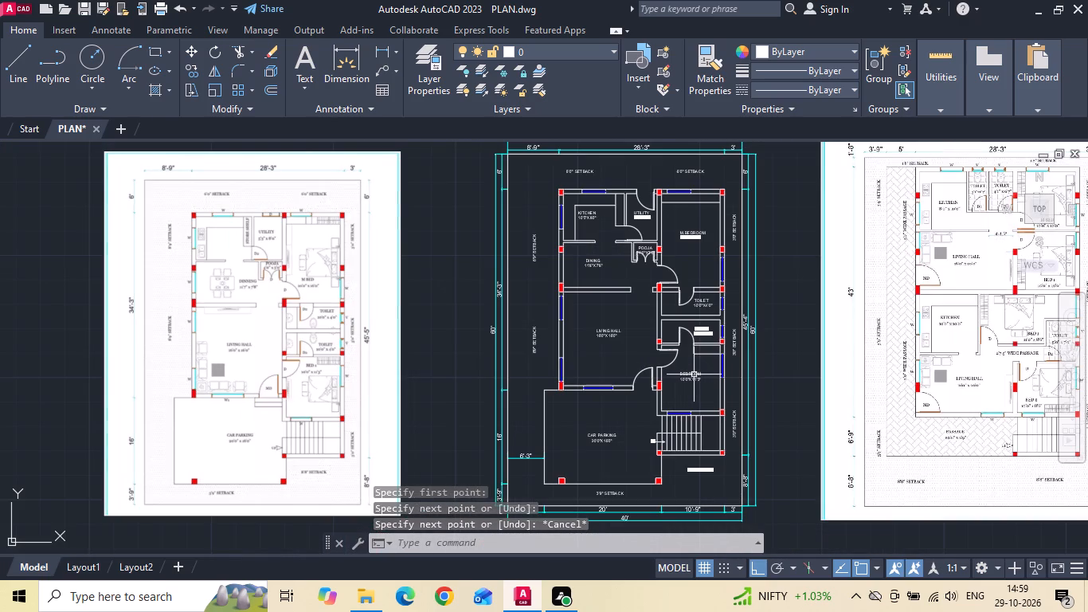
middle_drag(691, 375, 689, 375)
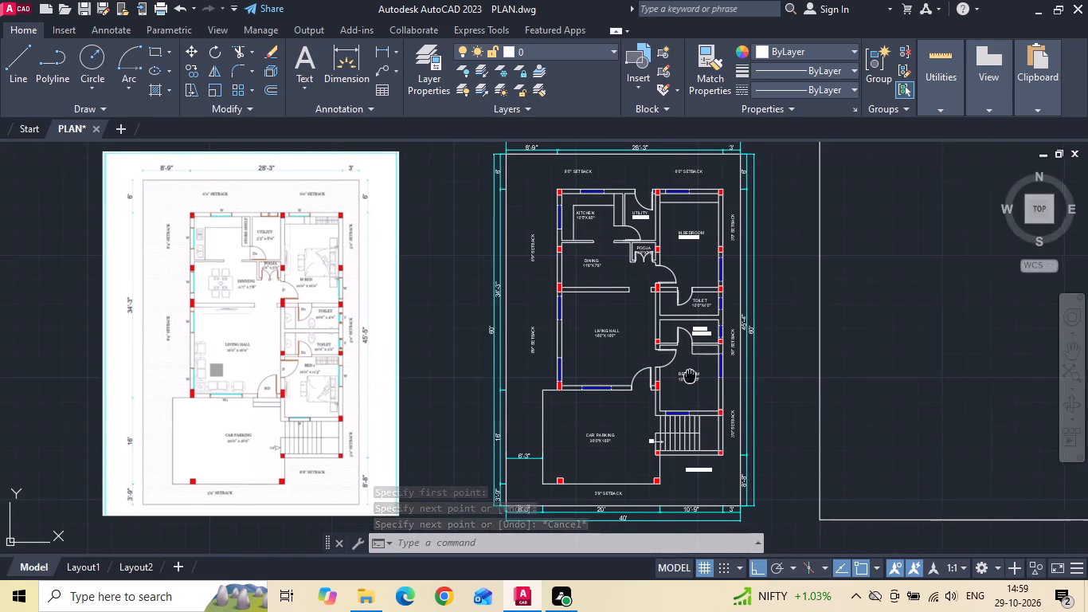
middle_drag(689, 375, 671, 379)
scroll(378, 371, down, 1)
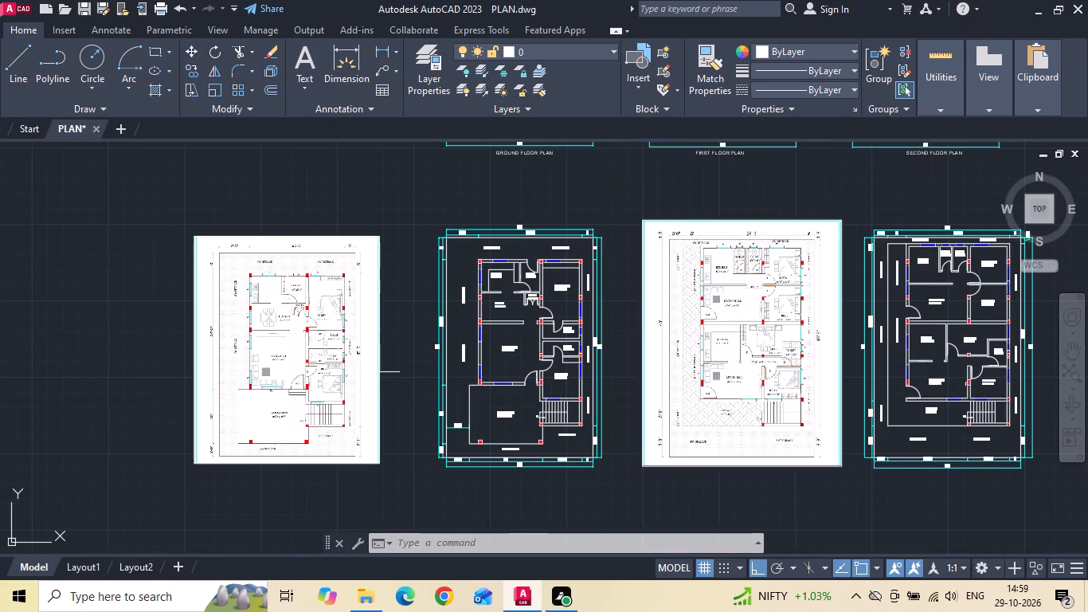
In the two-kitchen floor plan, offset the 8'2"X10'0" KITCHEN's inner left and top wall lines 24 inches into the room.
middle_drag(792, 289, 551, 289)
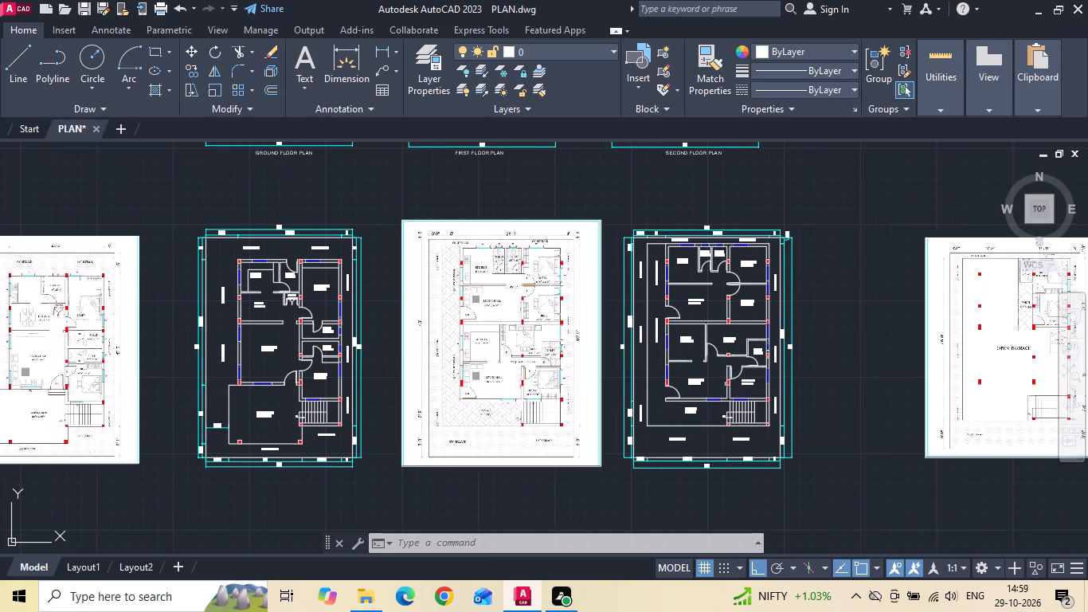
scroll(689, 261, up, 1)
middle_drag(688, 261, 616, 308)
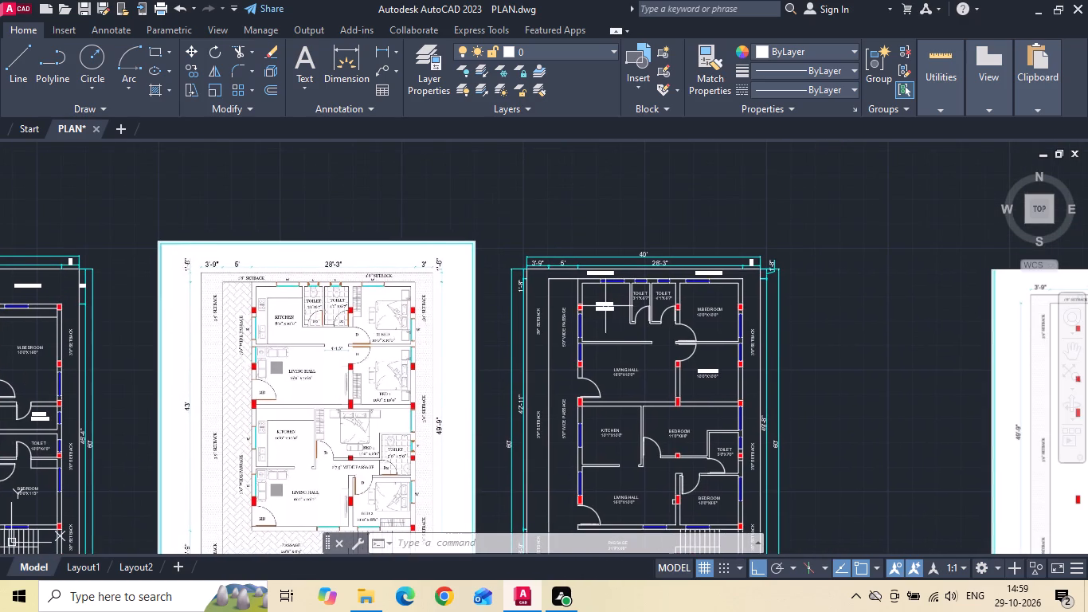
scroll(593, 300, up, 1)
text(O)
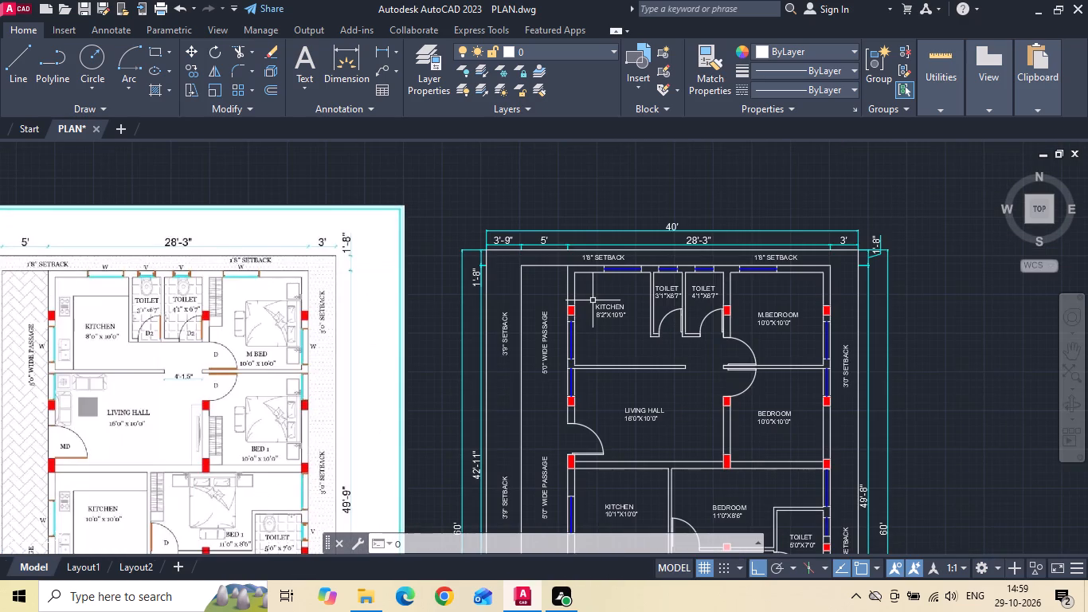
key(space)
text(24)
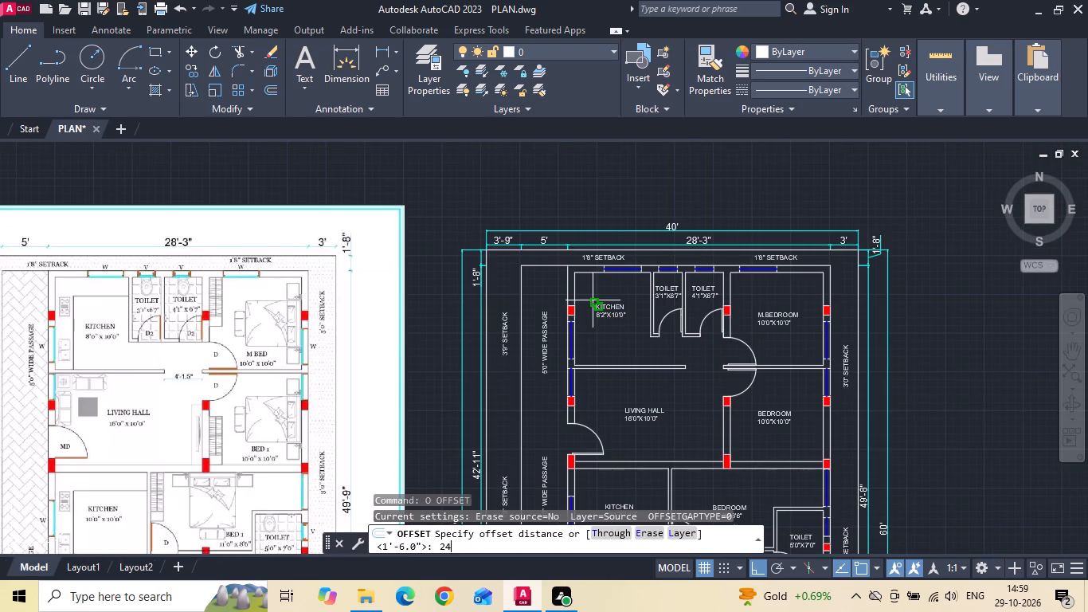
key(space)
scroll(575, 303, up, 1)
drag(573, 296, 581, 285)
click(601, 265)
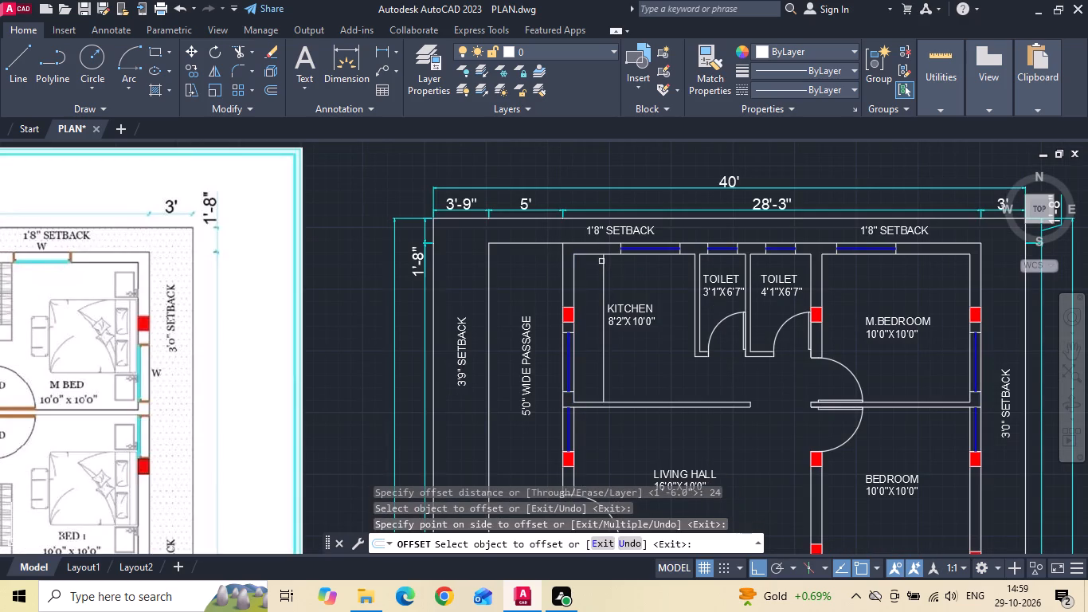
click(592, 255)
click(587, 270)
key(Escape)
Fillet the two offset lines in the 8'2"X10'0" KITCHEN with zero radius to form an L-shaped counter corner.
text(F)
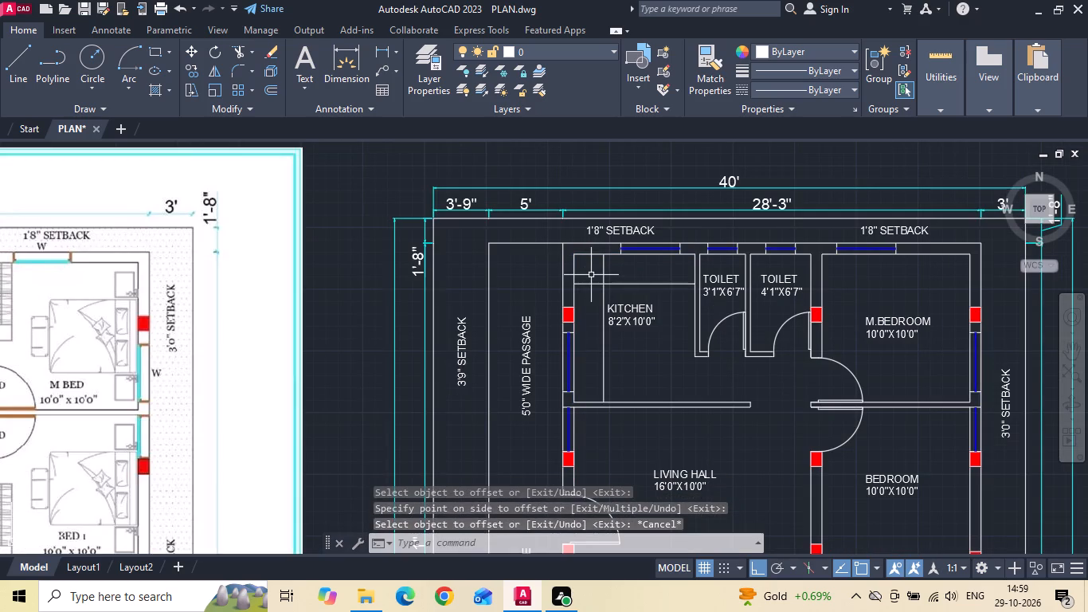
key(space)
click(605, 301)
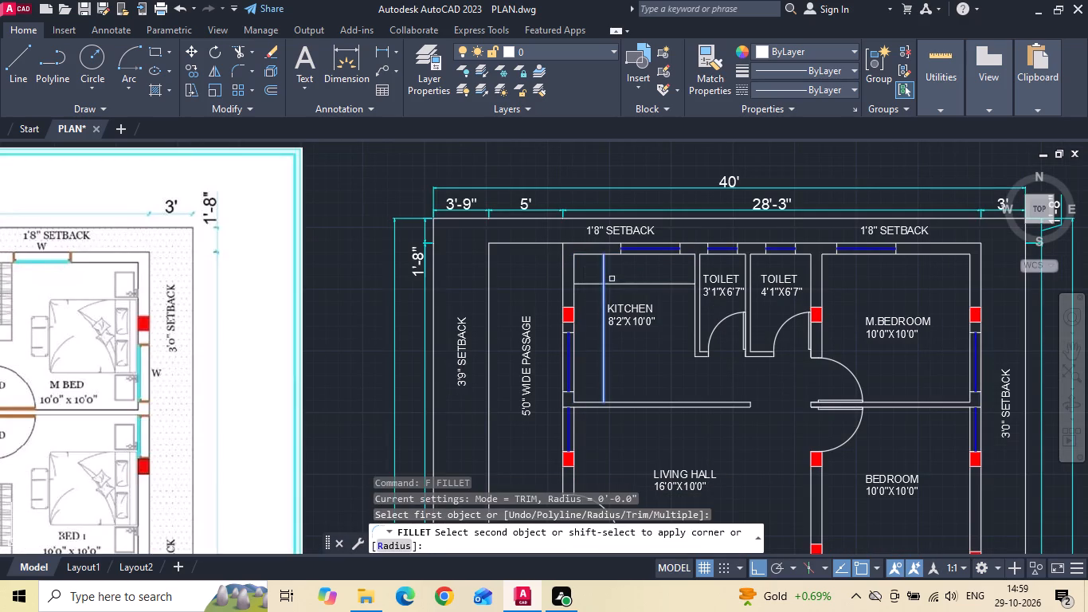
click(612, 285)
scroll(609, 289, down, 1)
key(Escape)
Move the 8'2"X10'0" KITCHEN label down and to the right, within the space clear of the counter.
click(620, 301)
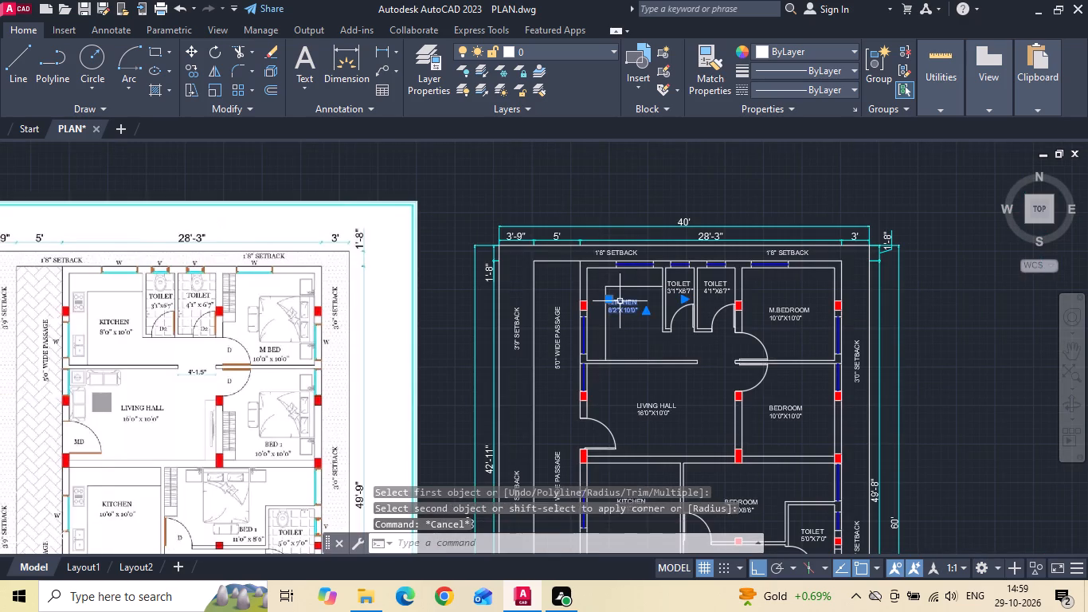
right_click(622, 301)
click(657, 294)
scroll(648, 296, up, 2)
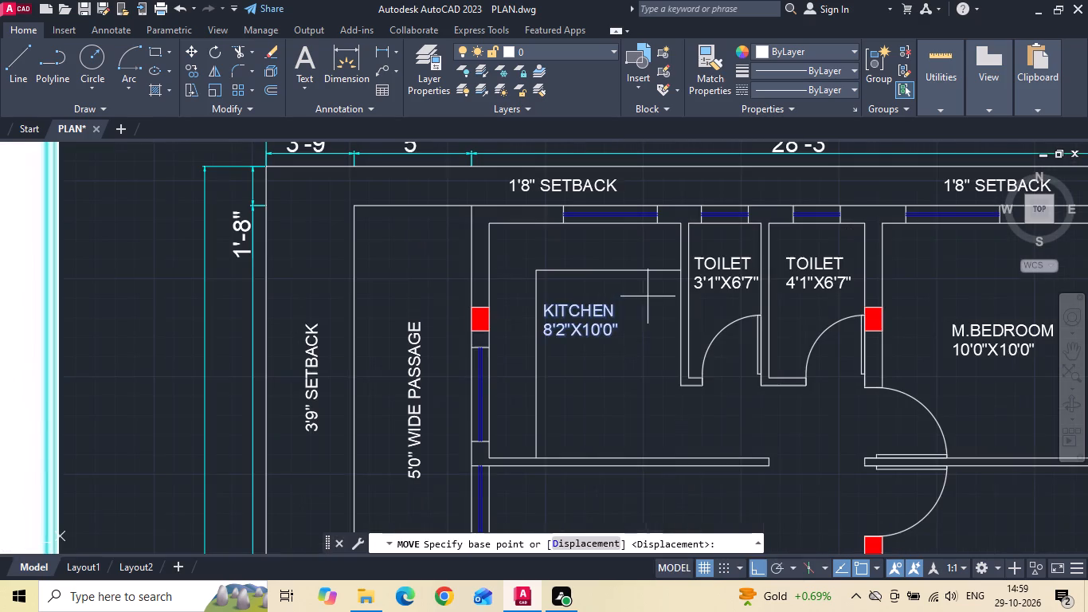
click(628, 356)
click(628, 382)
click(605, 353)
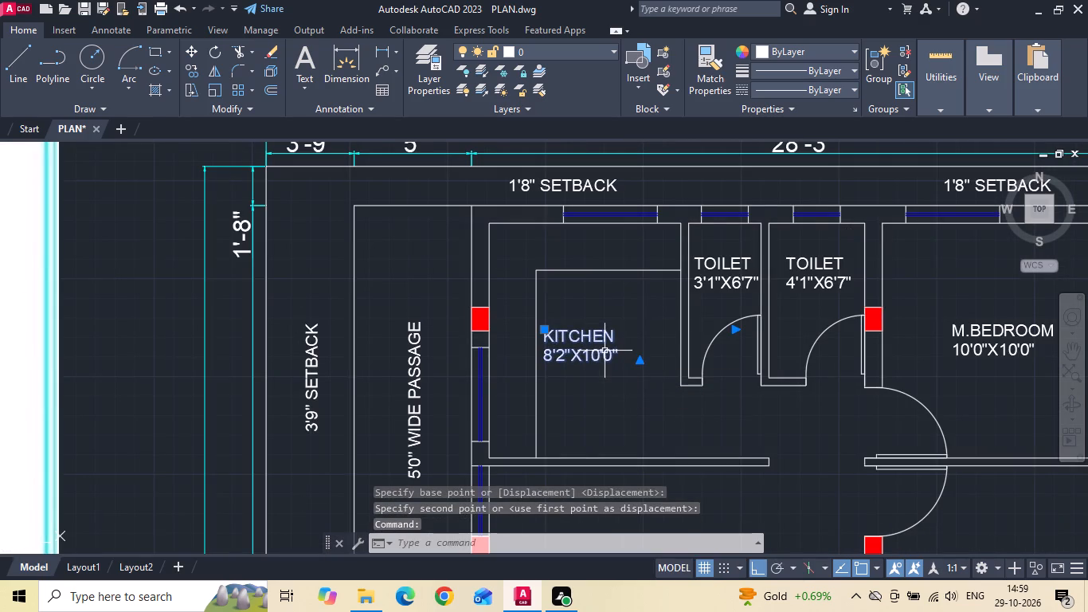
right_click(605, 351)
click(641, 292)
click(598, 402)
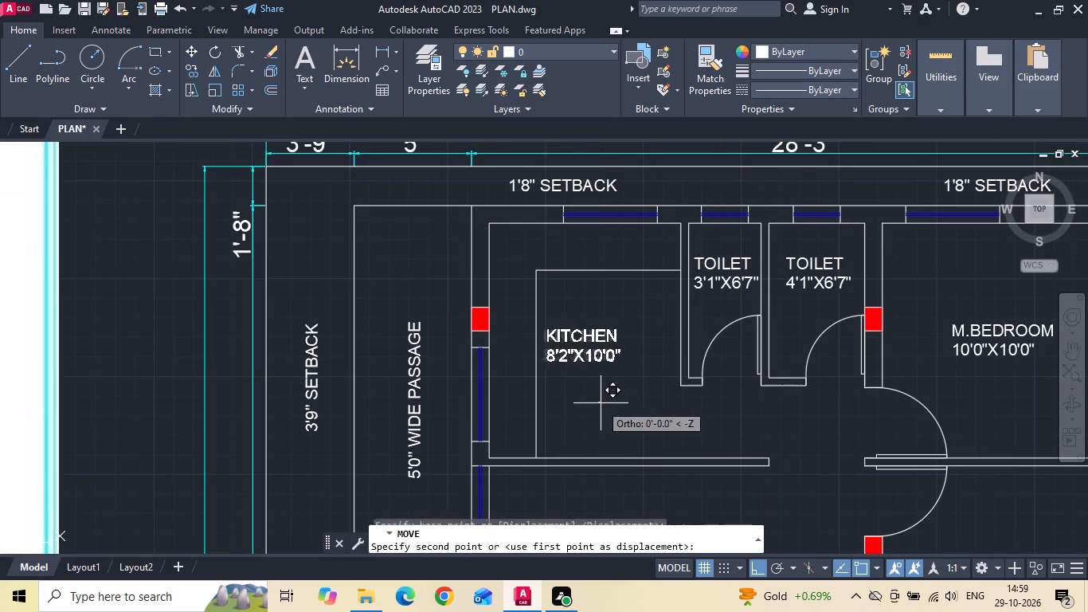
click(623, 403)
Offset the inner left wall lines of the M.BEDROOM and the 10'0"X10'0" BEDROOM 18 inches into each room.
scroll(612, 351, down, 3)
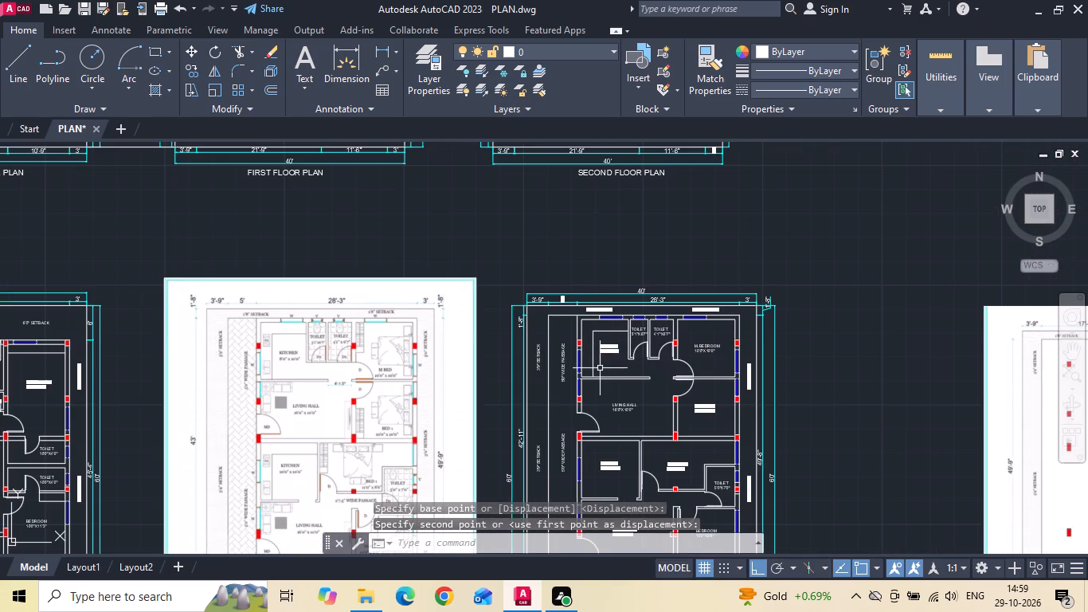
scroll(600, 368, up, 1)
text(O 18)
key(space)
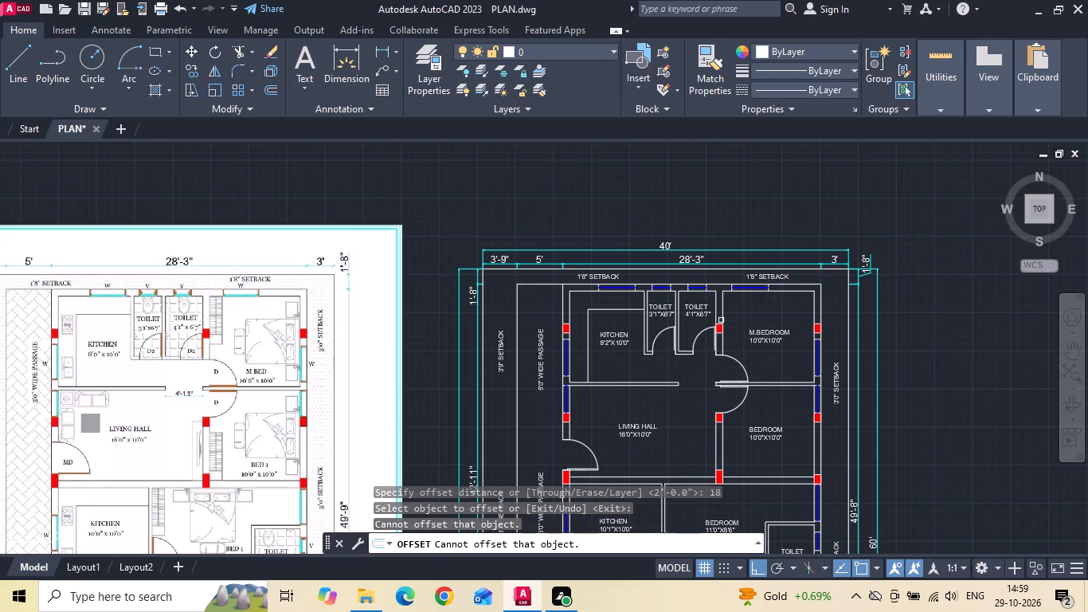
click(722, 313)
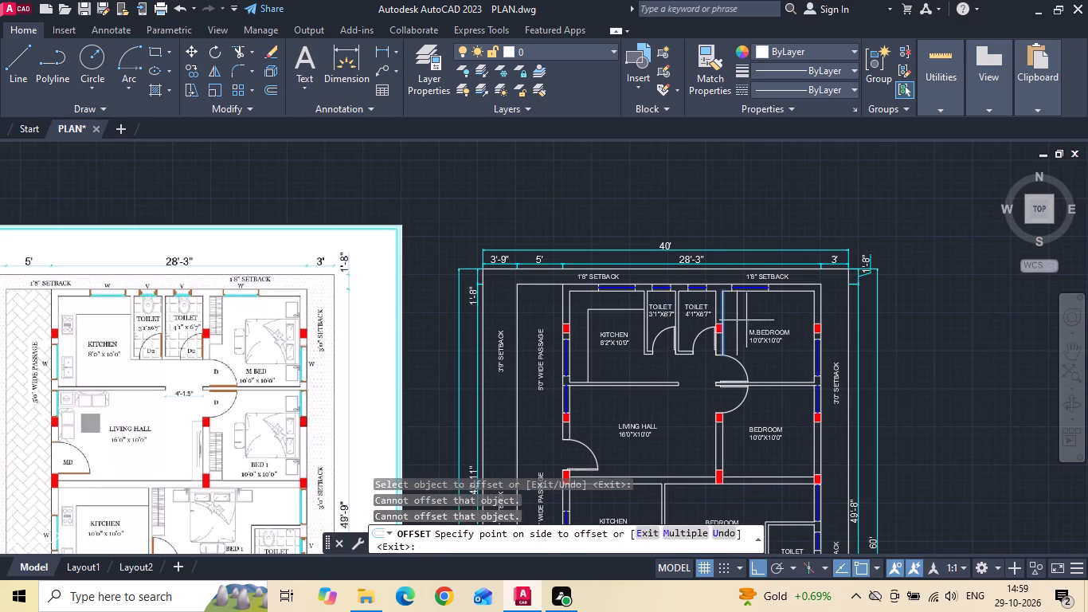
click(748, 322)
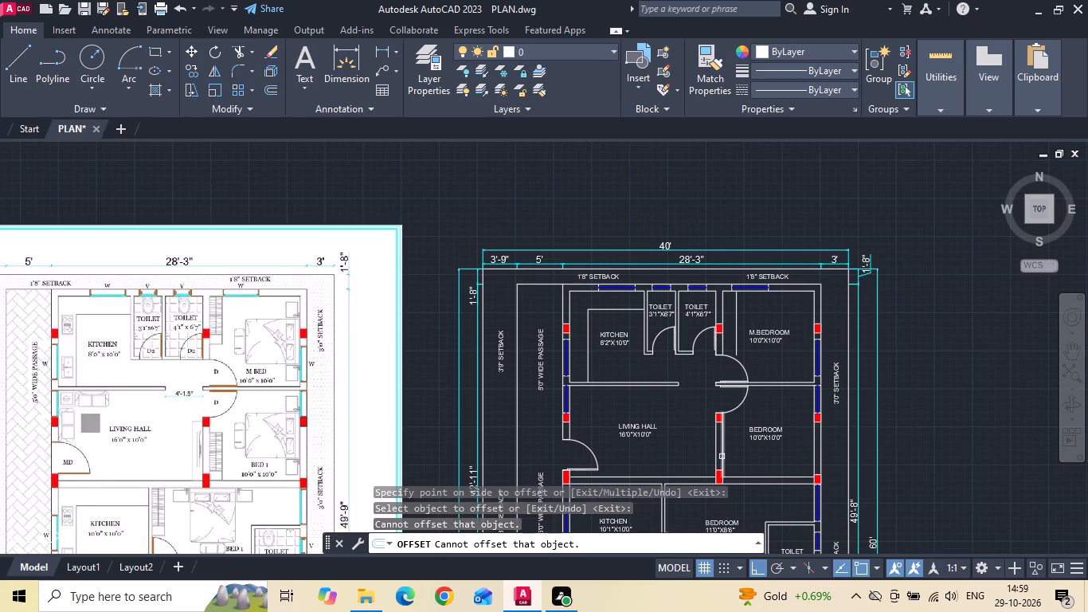
click(723, 457)
click(741, 460)
Offset the 11'0"X8'6" BEDROOM's kitchen-side wall line and the 10'0"X8'6" BEDROOM's bottom wall line 18 inches into each room.
middle_drag(736, 427, 746, 335)
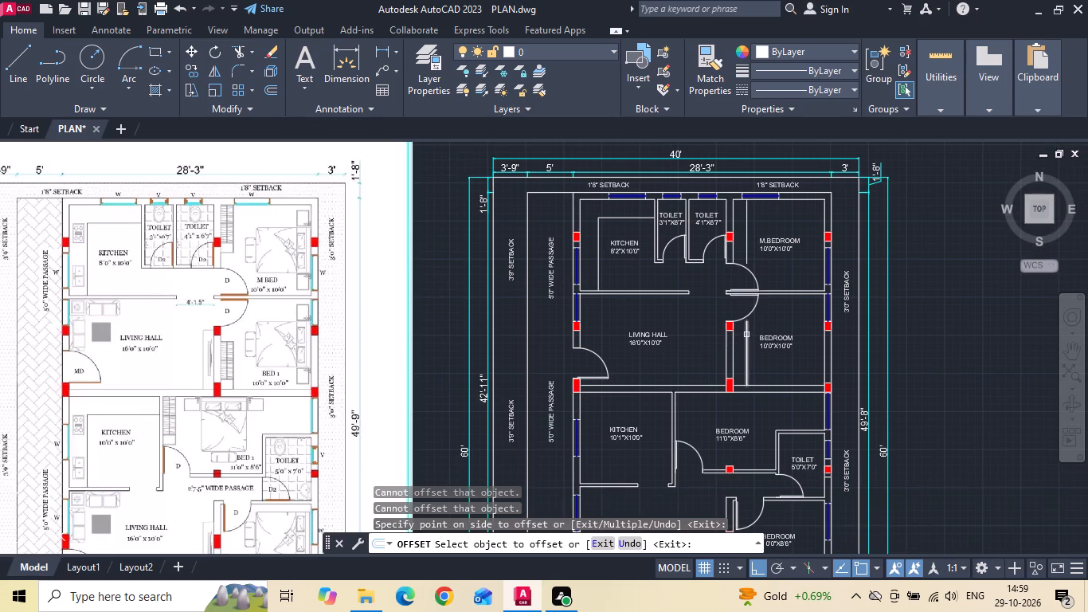
middle_drag(711, 404, 714, 335)
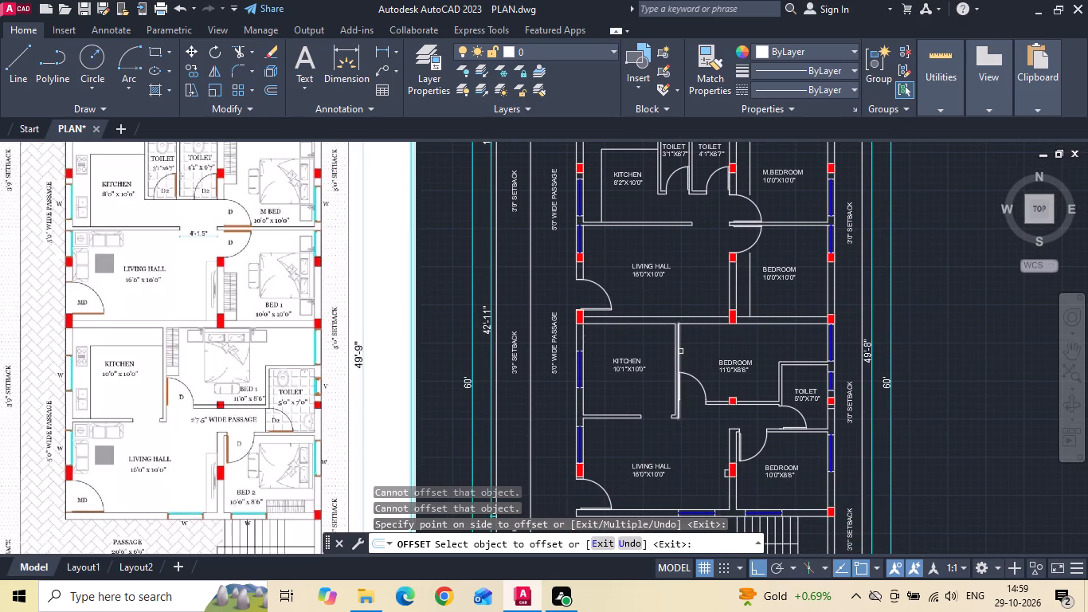
click(679, 351)
click(708, 339)
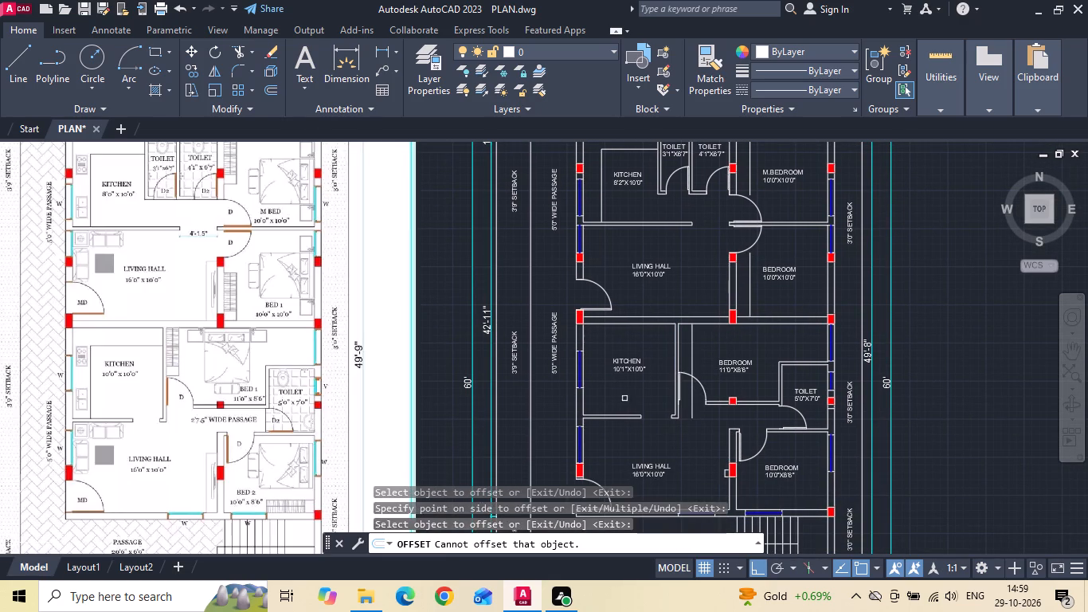
middle_drag(635, 409, 634, 362)
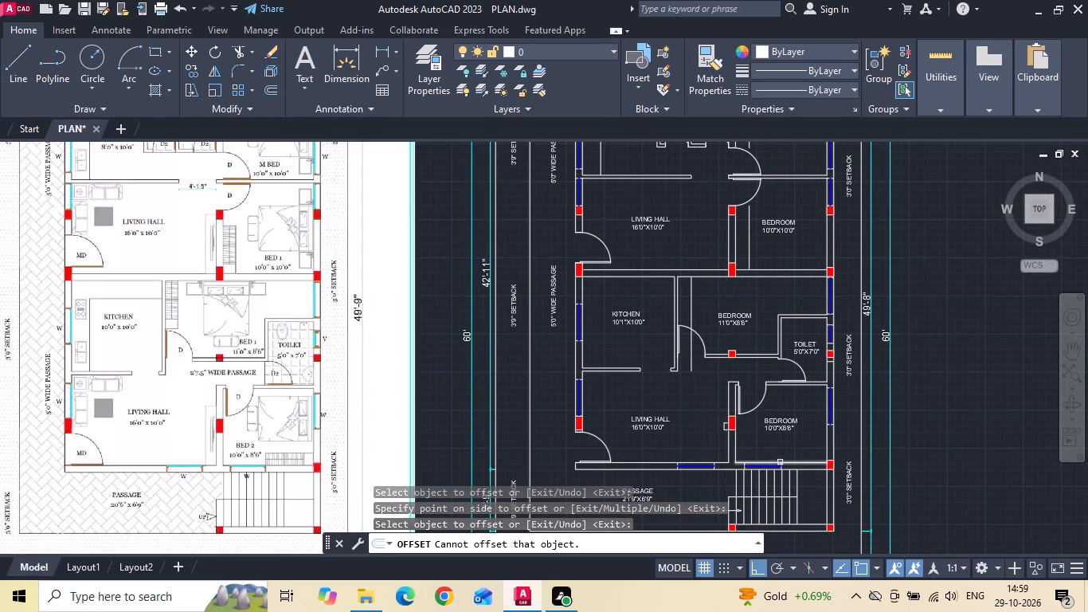
click(792, 459)
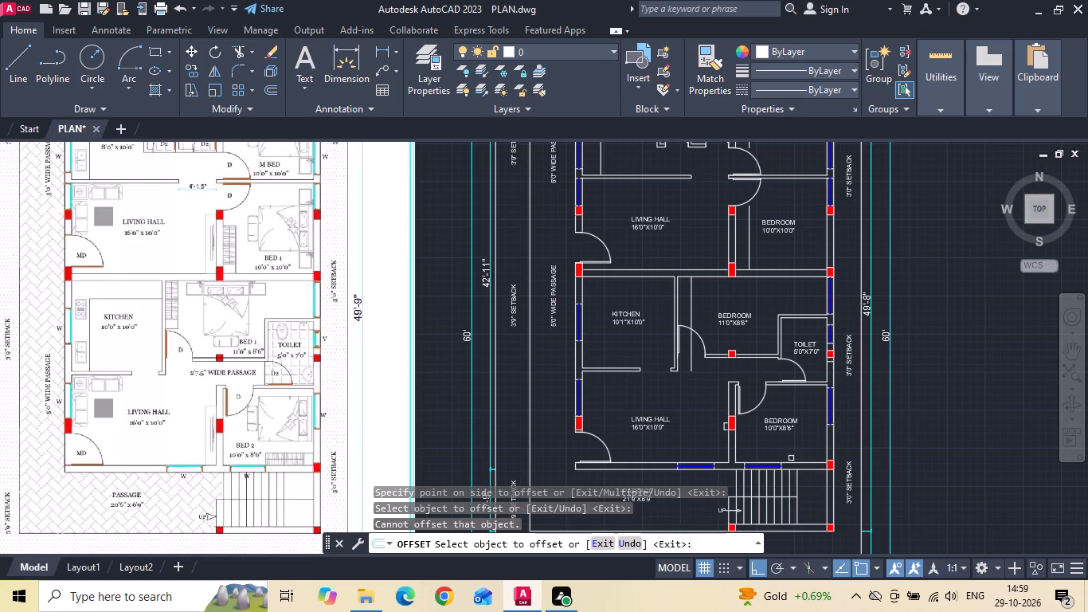
click(793, 464)
click(793, 447)
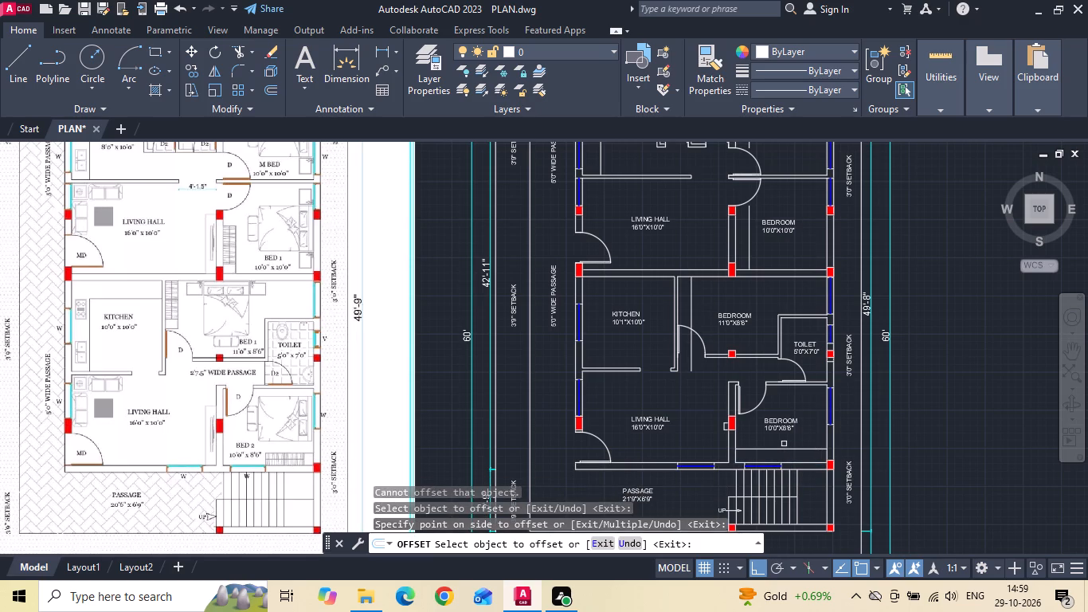
key(Escape)
Offset the 10'1"X10'0" KITCHEN's inner left and top wall lines 24 inches into the room.
key(o)
key(space)
text(2)
key(4)
key(space)
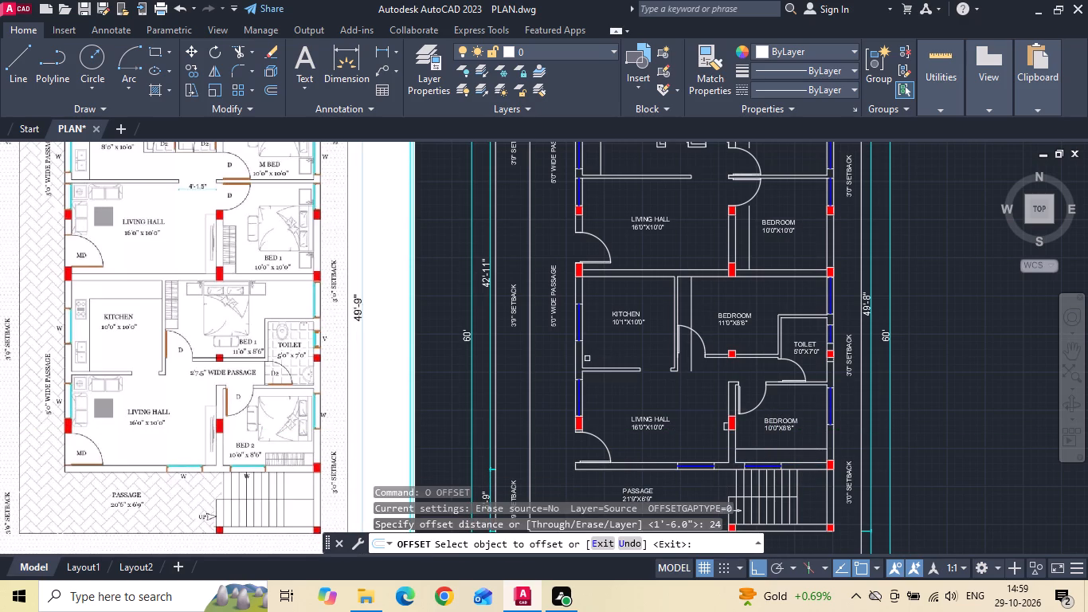
drag(584, 352, 599, 341)
click(604, 338)
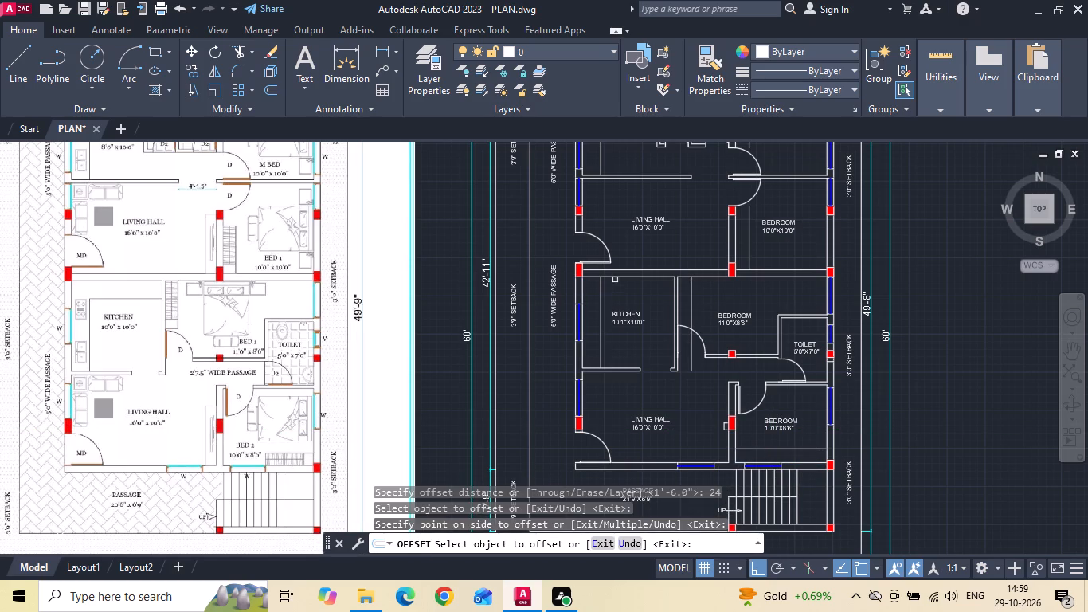
click(615, 277)
click(611, 296)
key(Escape)
Fillet the two offset lines in the 10'1"X10'0" KITCHEN with zero radius to form an L-shaped counter corner.
text(F)
key(space)
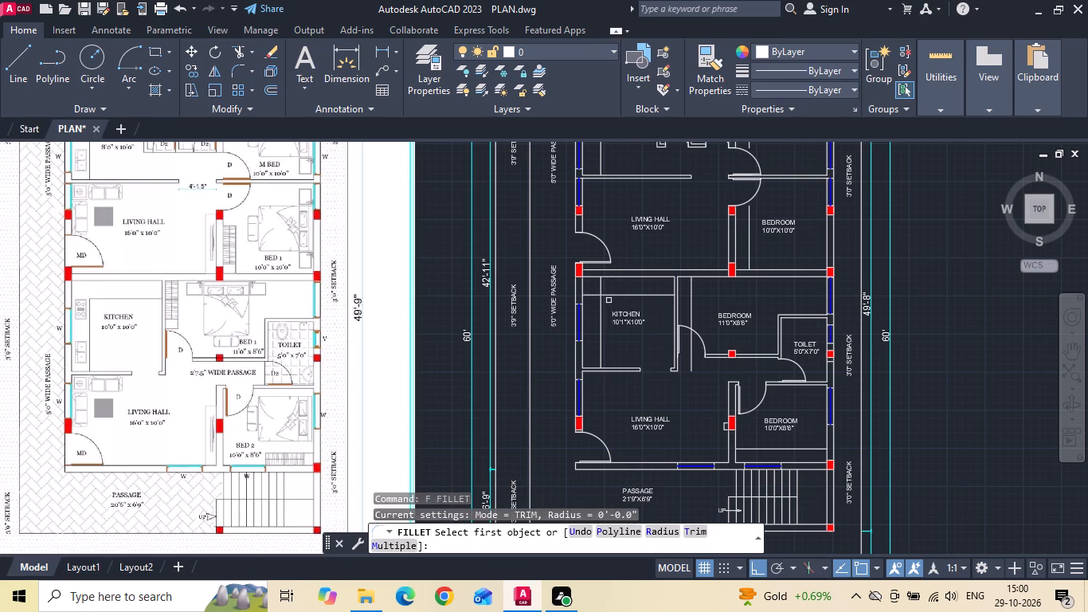
click(599, 304)
click(609, 296)
key(Escape)
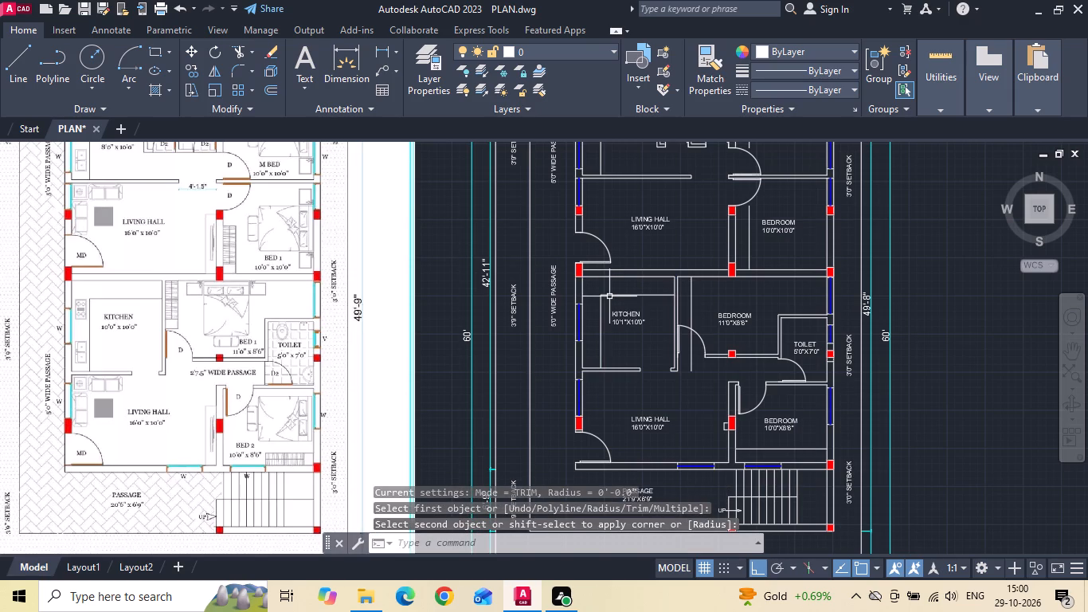
Draw a horizontal line from the 11'0"X8'6" BEDROOM door's hinge corner across the wardrobe offset line.
scroll(730, 321, up, 1)
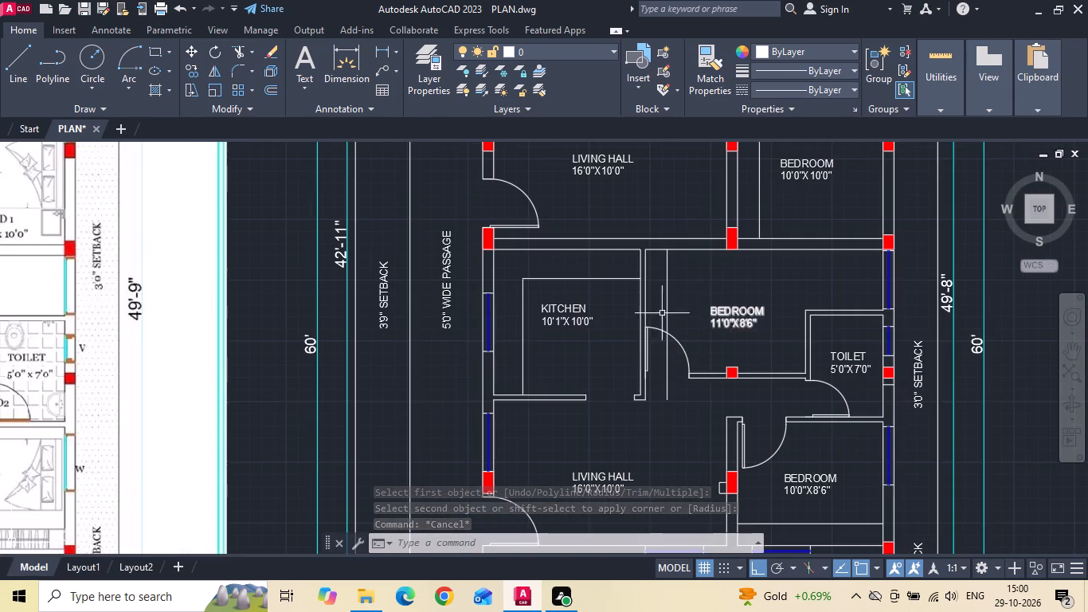
scroll(632, 319, down, 1)
text(L)
key(space)
scroll(614, 316, up, 2)
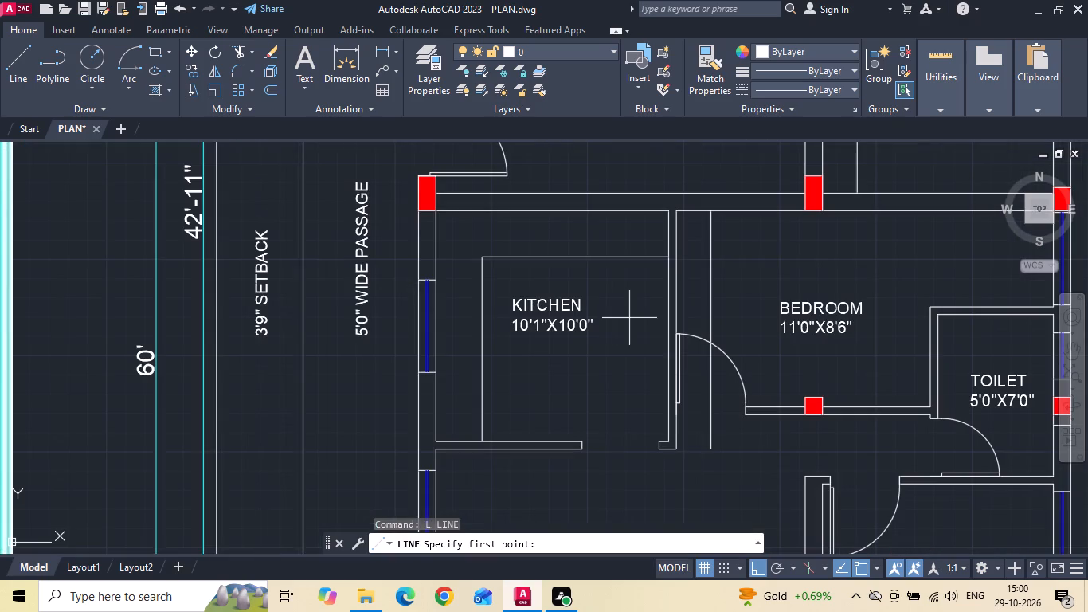
scroll(680, 331, up, 3)
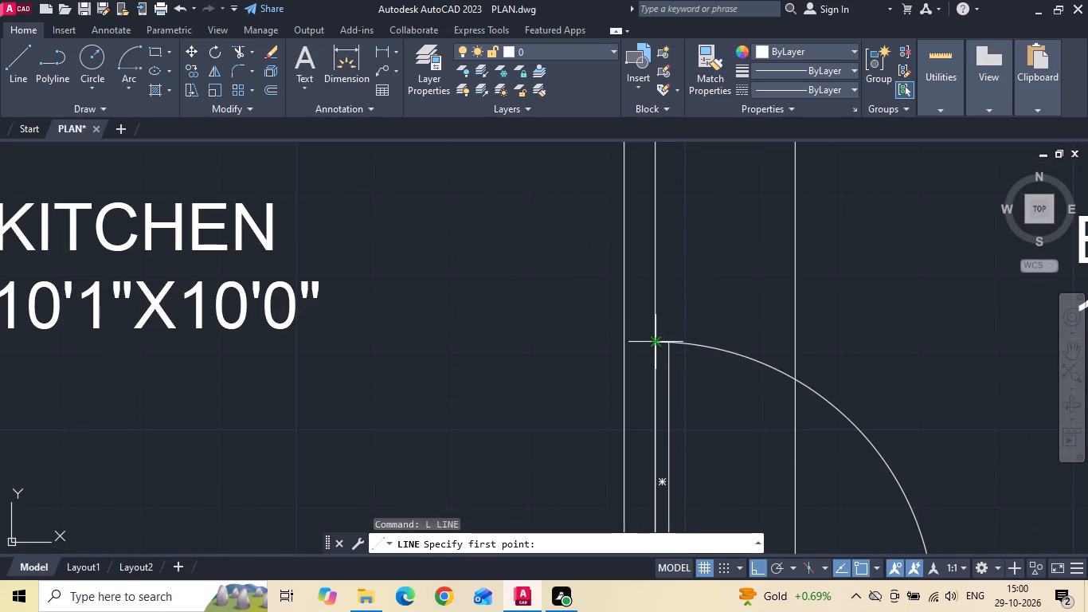
drag(650, 338, 732, 338)
click(851, 325)
key(Escape)
Fillet the horizontal line with the 11'0"X8'6" BEDROOM's wardrobe offset line at zero radius to close the wardrobe corner.
key(f)
key(space)
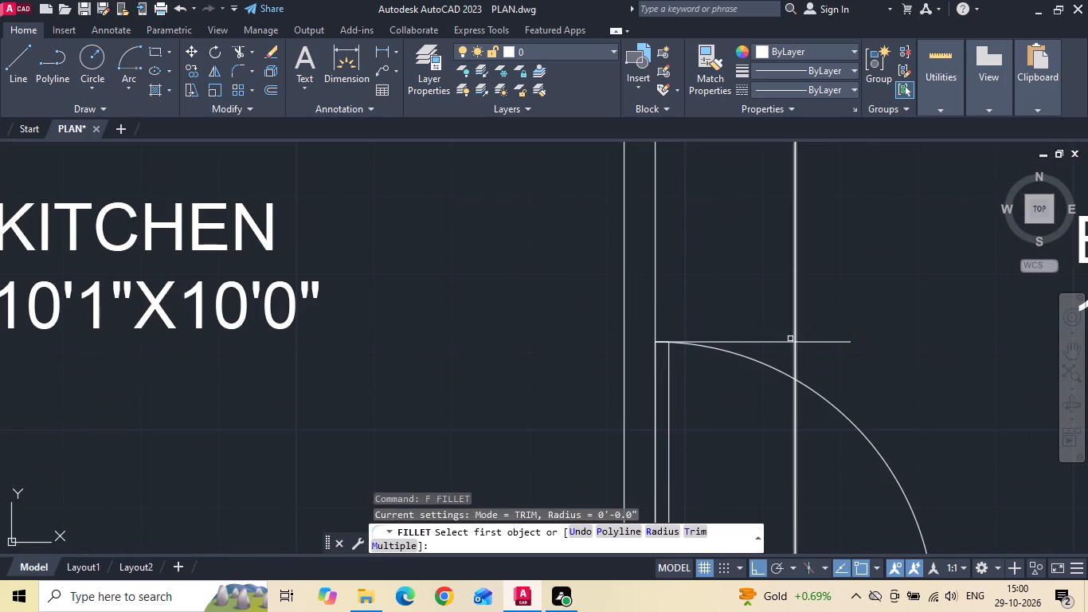
click(789, 339)
click(793, 305)
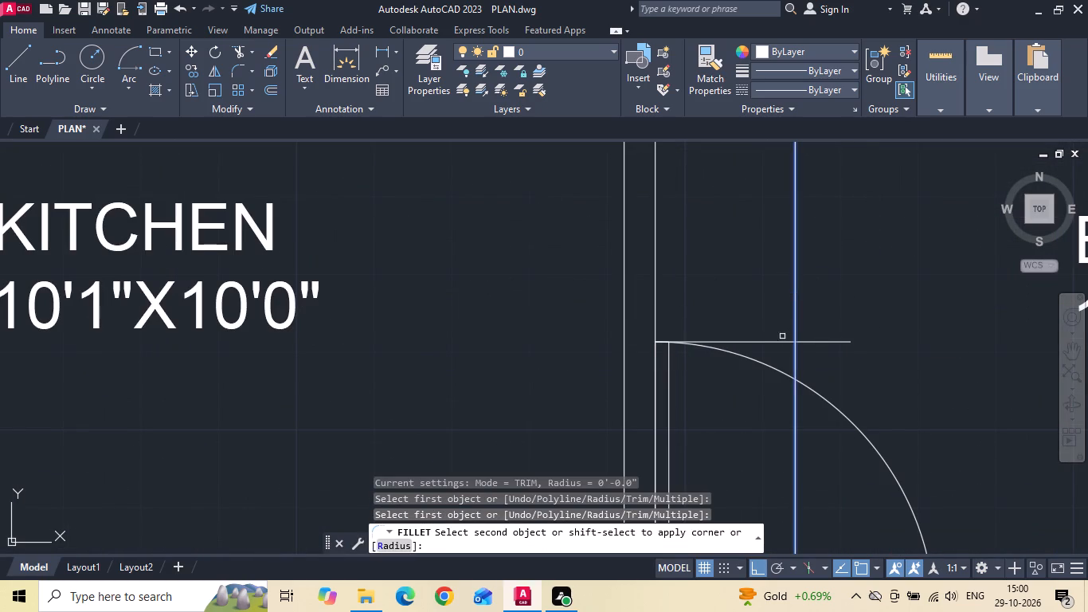
click(776, 343)
Measure the length of the 11'0"X8'6" BEDROOM's wardrobe front using a linear dimension without placing it.
scroll(561, 328, down, 1)
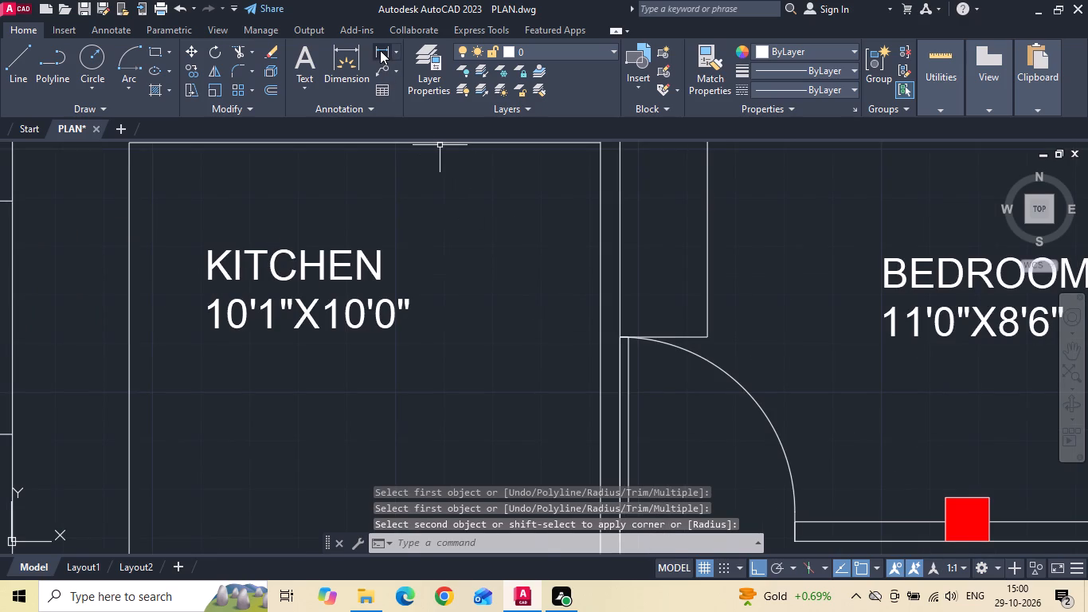
click(380, 50)
middle_drag(532, 237, 542, 320)
click(717, 422)
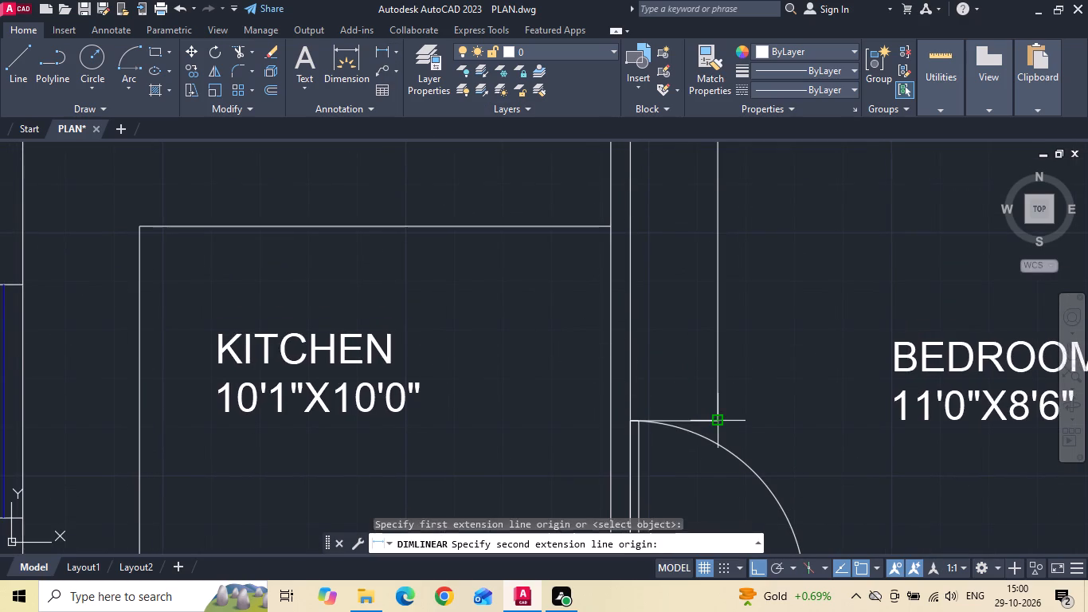
scroll(718, 422, down, 1)
click(721, 229)
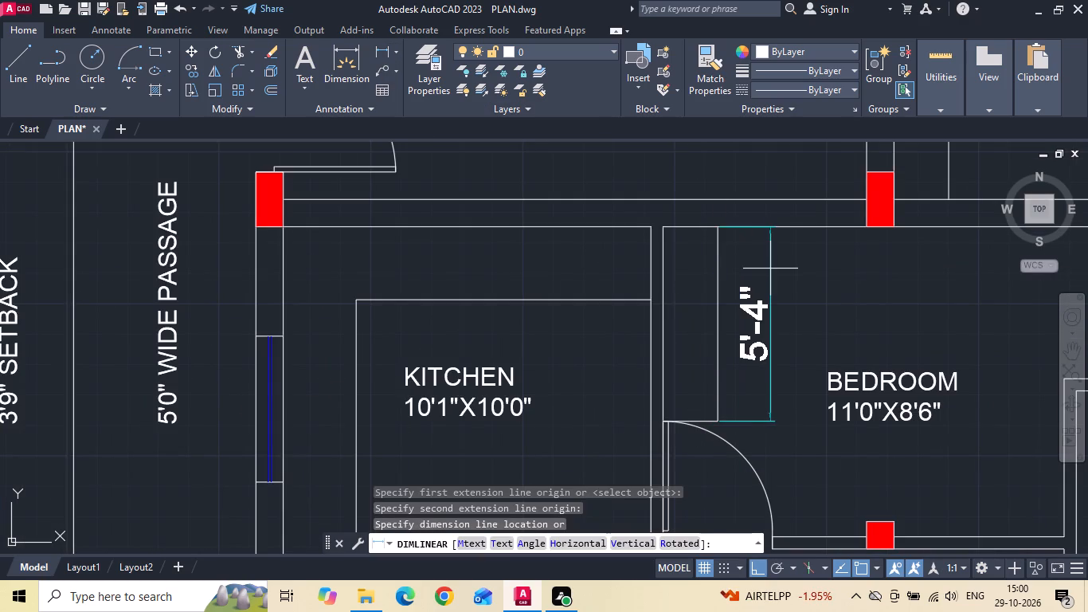
key(Escape)
Move the horizontal line closing the 11'0"X8'6" BEDROOM's wardrobe up by 4 inches, away from the door.
click(701, 422)
right_click(688, 398)
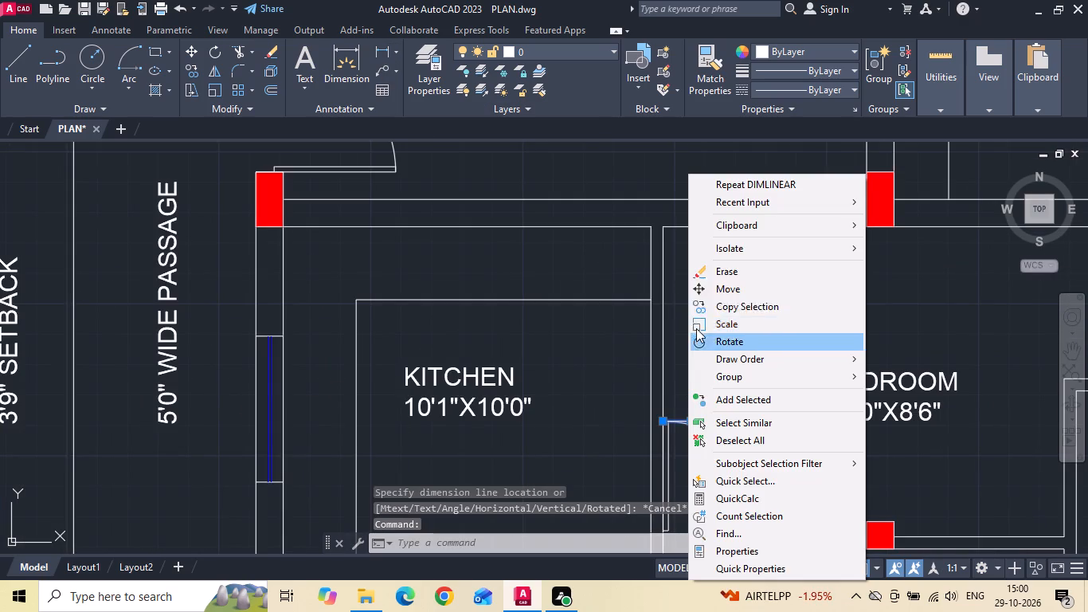
click(703, 296)
drag(767, 373, 768, 364)
text(4)
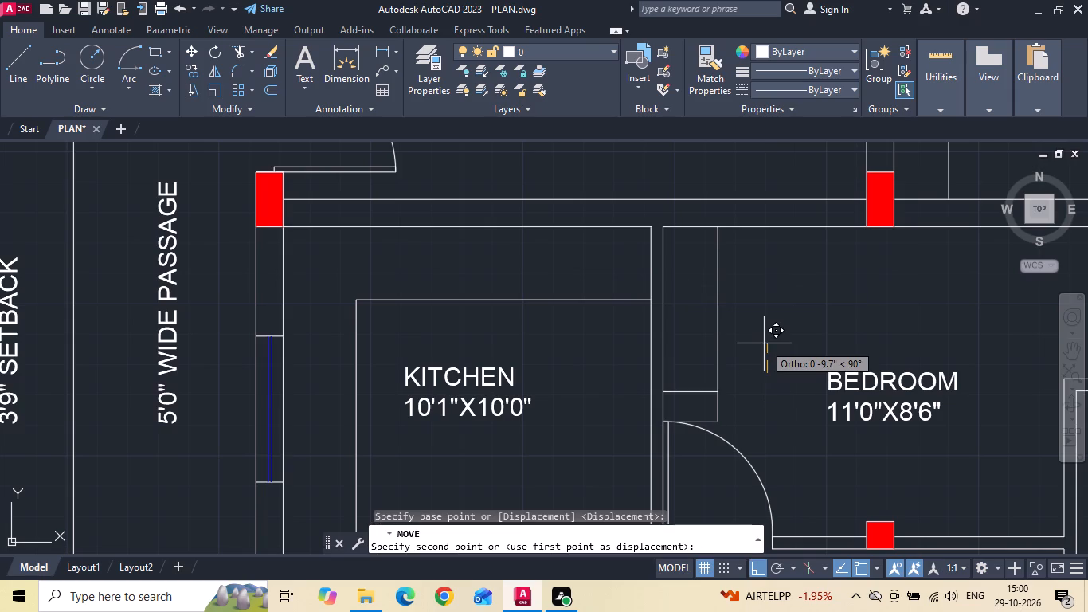
key(space)
Fillet the moved line with the 11'0"X8'6" BEDROOM's wardrobe front line at zero radius.
key(f)
key(space)
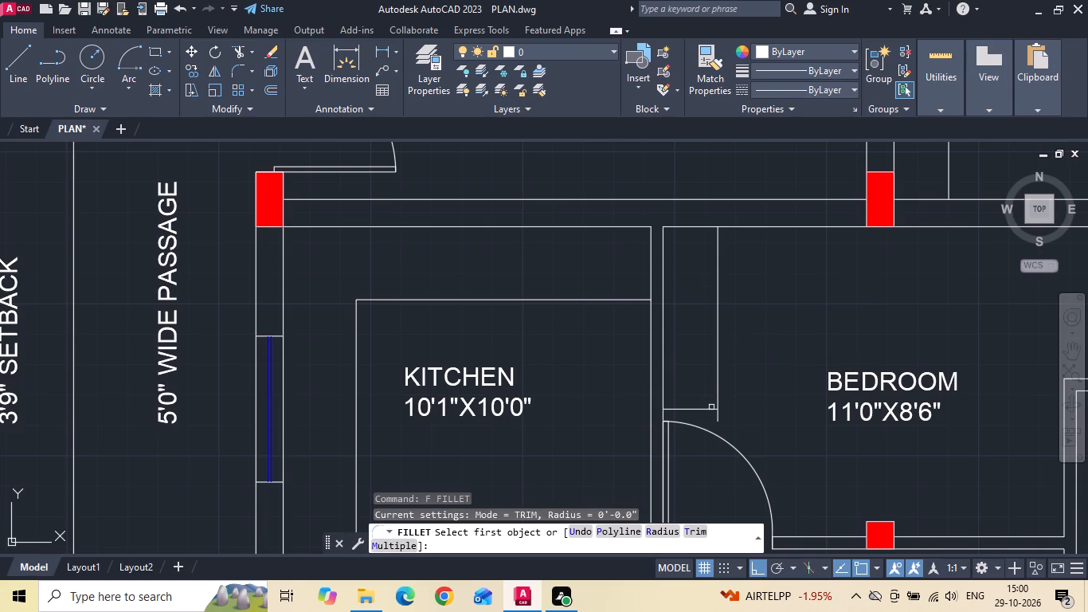
click(711, 409)
click(717, 381)
key(Escape)
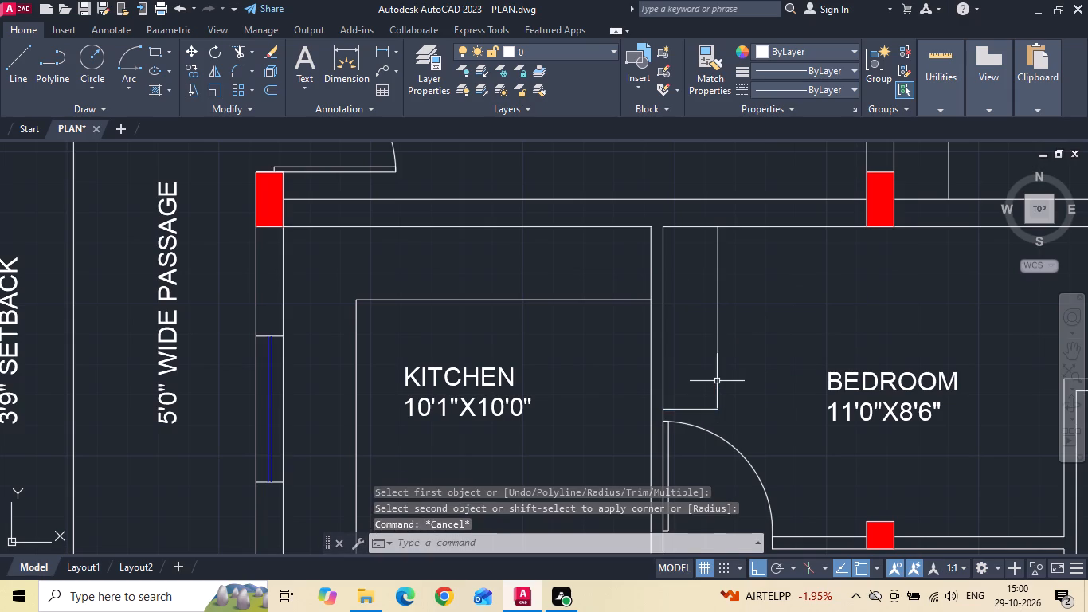
Save the drawing.
key(ctrl+s)
key(ctrl+s)
key(ctrl+s)
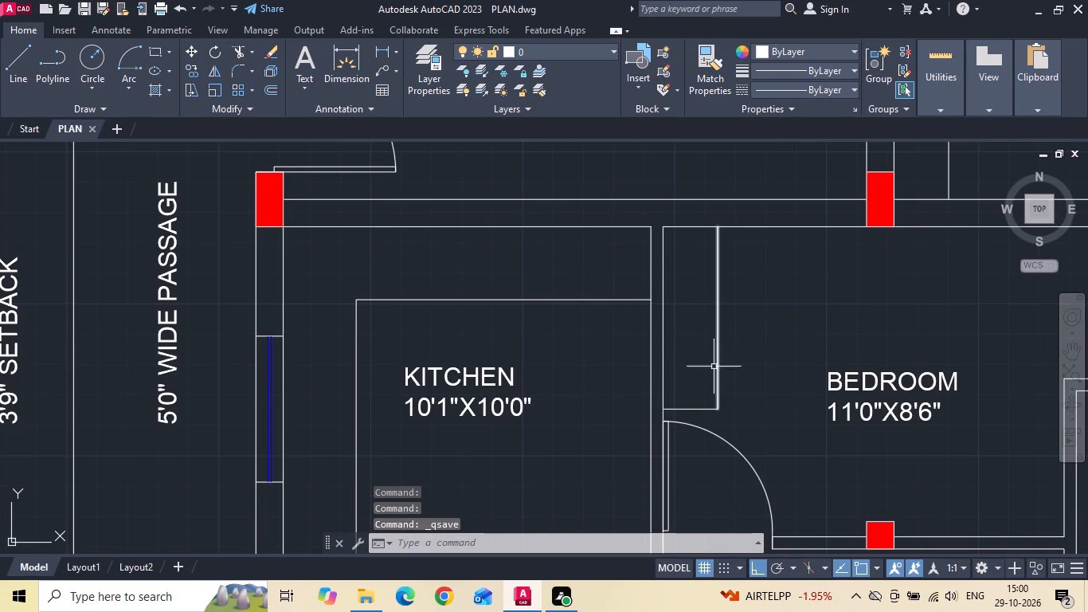
Draw a vertical line in the 10'0"X8'6" BEDROOM from the bottom wall's inner face, at the window's end, across the wardrobe front line.
scroll(710, 359, down, 3)
middle_drag(656, 379, 671, 320)
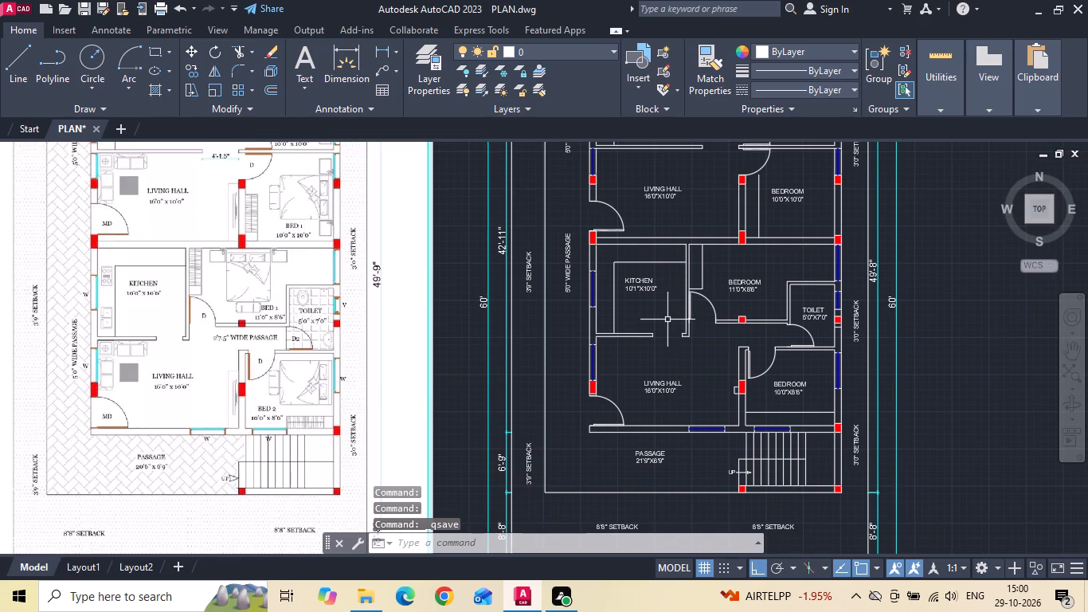
scroll(803, 423, up, 2)
key(l)
key(space)
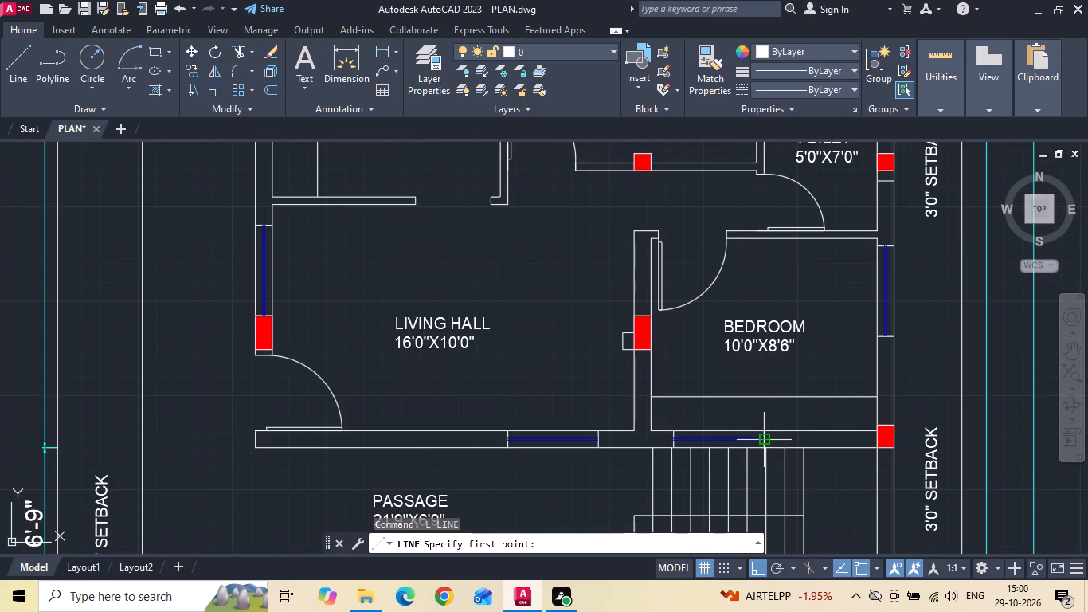
click(760, 426)
click(761, 389)
key(Escape)
scroll(759, 415, up, 1)
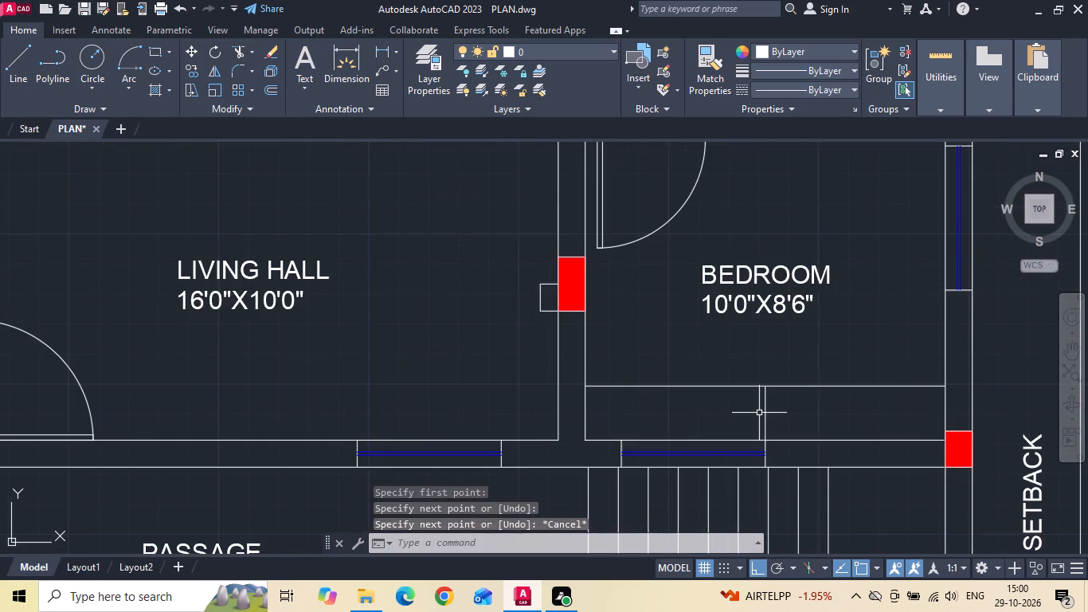
Fillet the vertical line with the right-hand part of the 10'0"X8'6" BEDROOM's wardrobe front line at zero radius.
key(f)
key(space)
click(766, 399)
click(778, 385)
Offset the bottom wall's inner line of the 10'0"X10'0" BEDROOM beside the living hall 5' upward.
scroll(734, 395, down, 3)
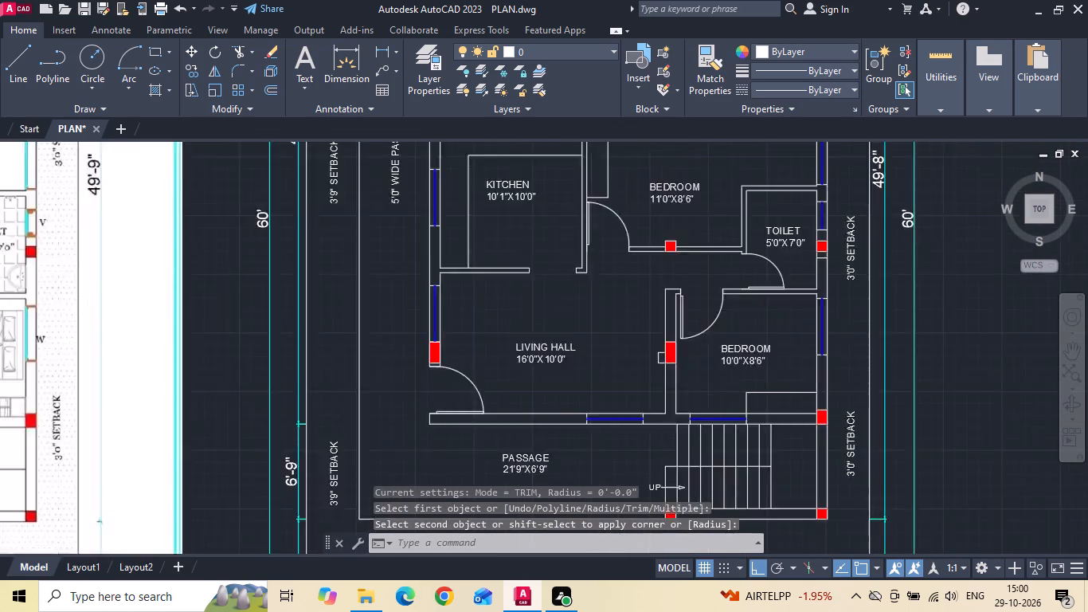
middle_drag(718, 326, 726, 397)
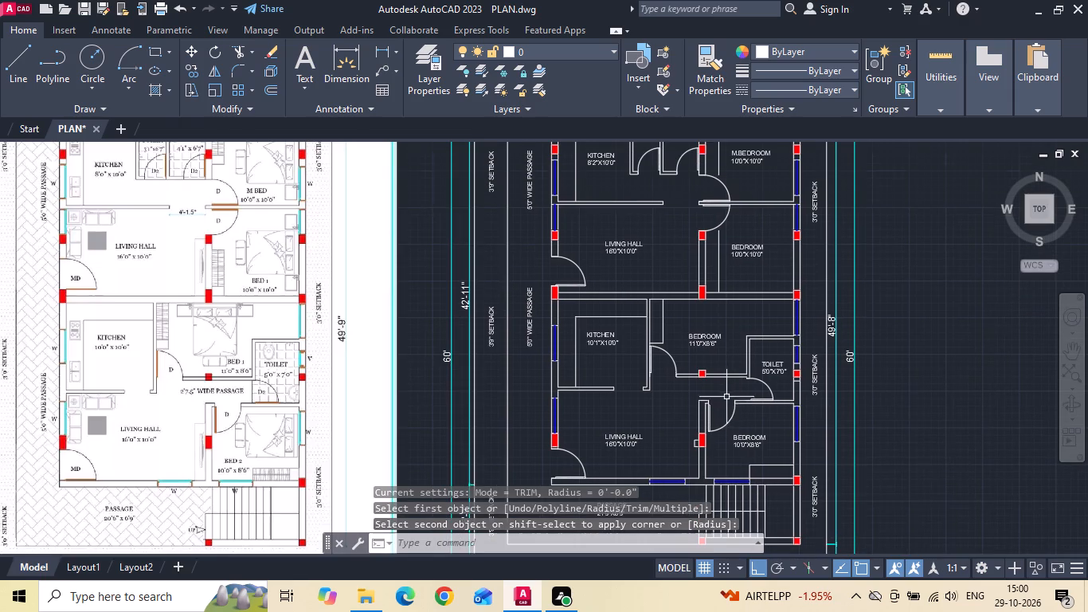
scroll(734, 247, up, 2)
middle_drag(717, 278, 675, 329)
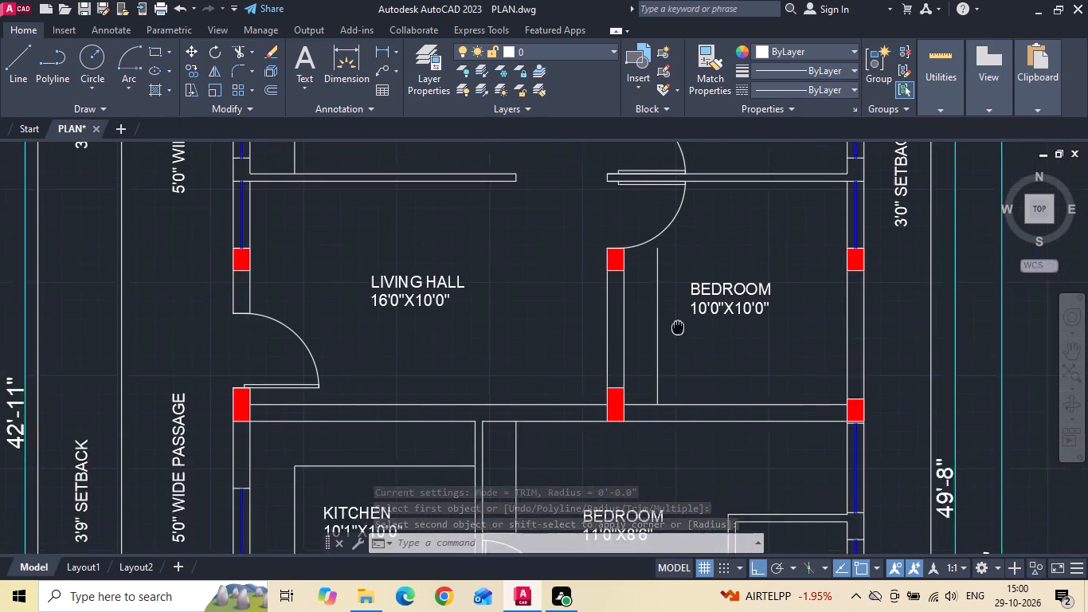
middle_drag(675, 329, 658, 345)
text(O 5')
key(space)
click(643, 429)
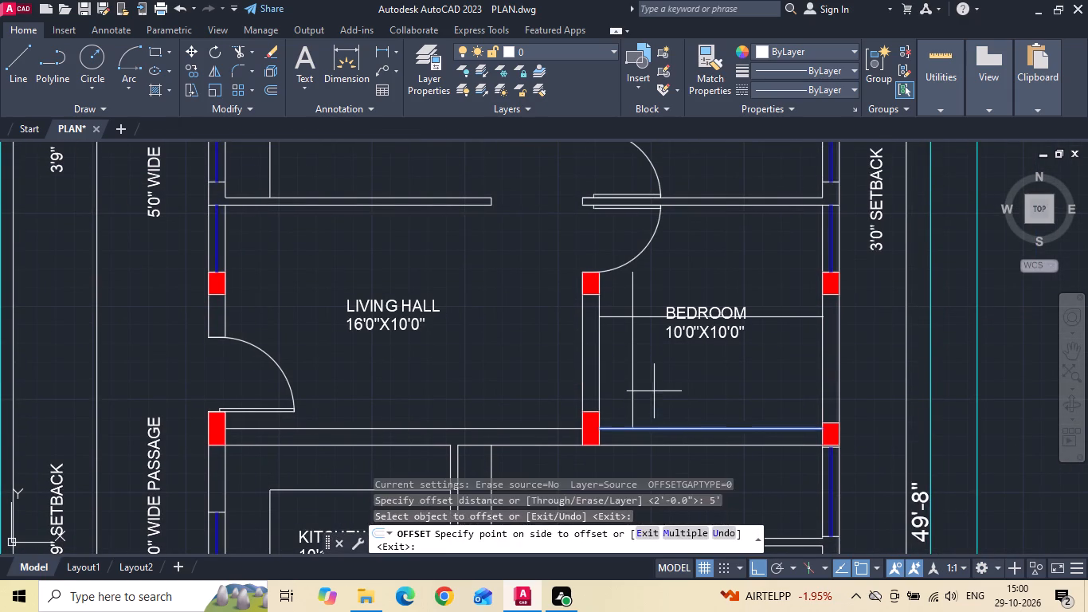
click(654, 391)
key(Escape)
Trim the excess beyond the wardrobe corner in the 10'0"X10'0" BEDROOM and erase the leftover piece of the offset line.
key(t)
key(r)
key(space)
drag(620, 302, 651, 345)
key(Escape)
drag(757, 314, 758, 328)
click(758, 328)
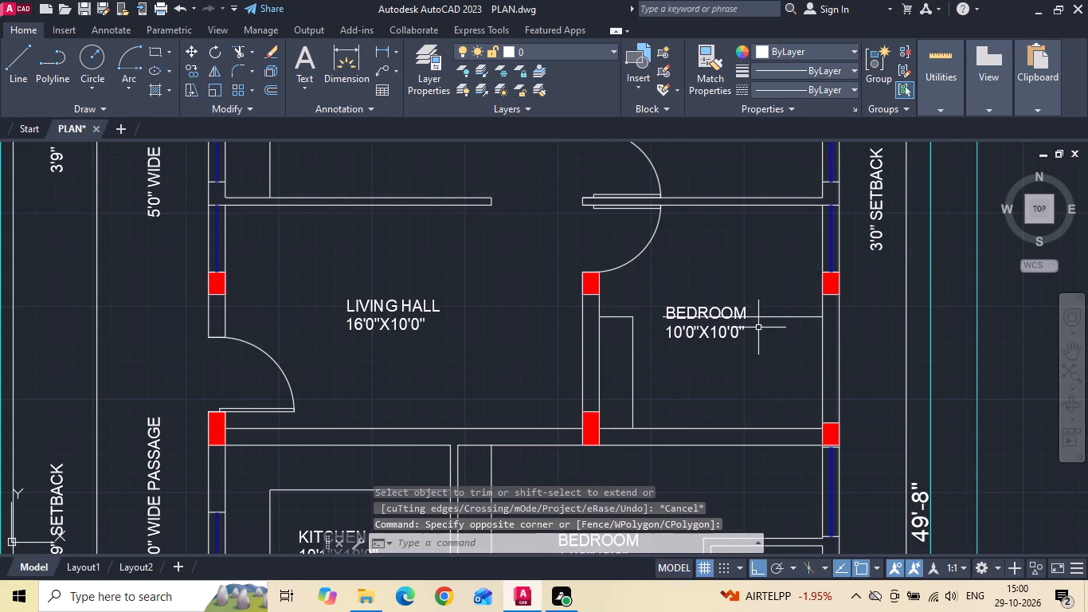
click(753, 320)
click(751, 305)
key(Delete)
Offset the top wall's inner line of the 10'0"X10'0" M.BEDROOM 5' downward.
scroll(689, 367, down, 2)
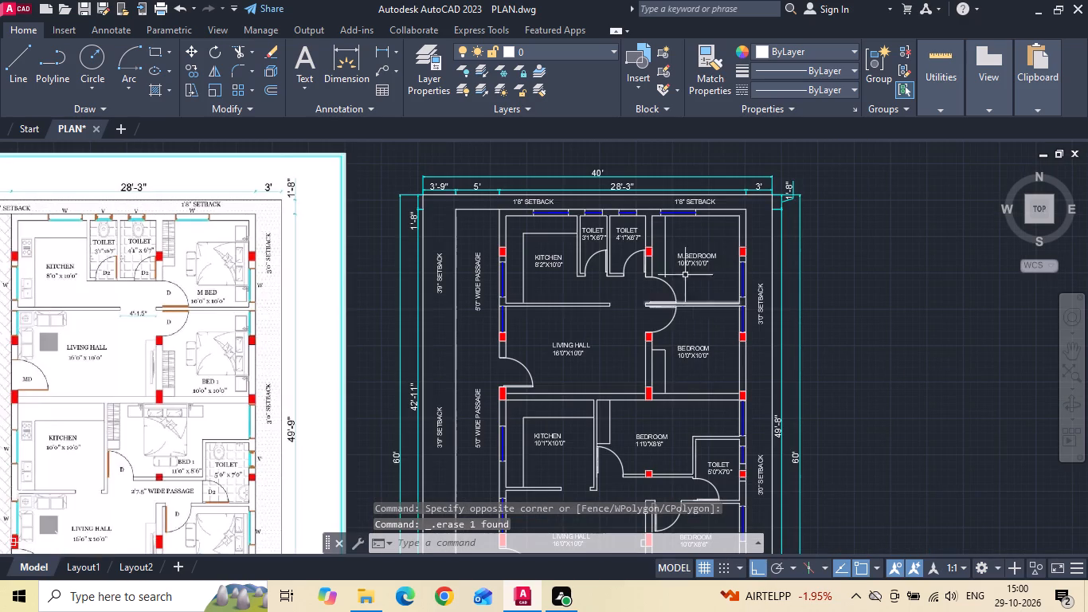
scroll(662, 224, up, 2)
middle_drag(655, 284, 558, 320)
text(O 5')
key(Return)
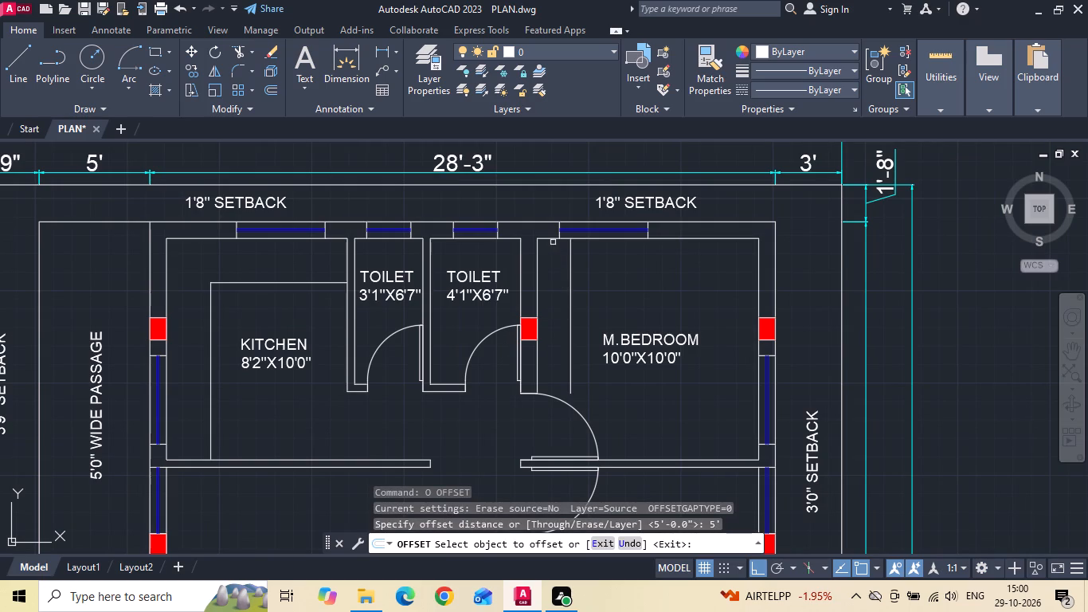
click(550, 240)
click(552, 286)
key(Escape)
Trim the excess of the offset line and the wardrobe front line beyond their corner in the M.BEDROOM.
key(t)
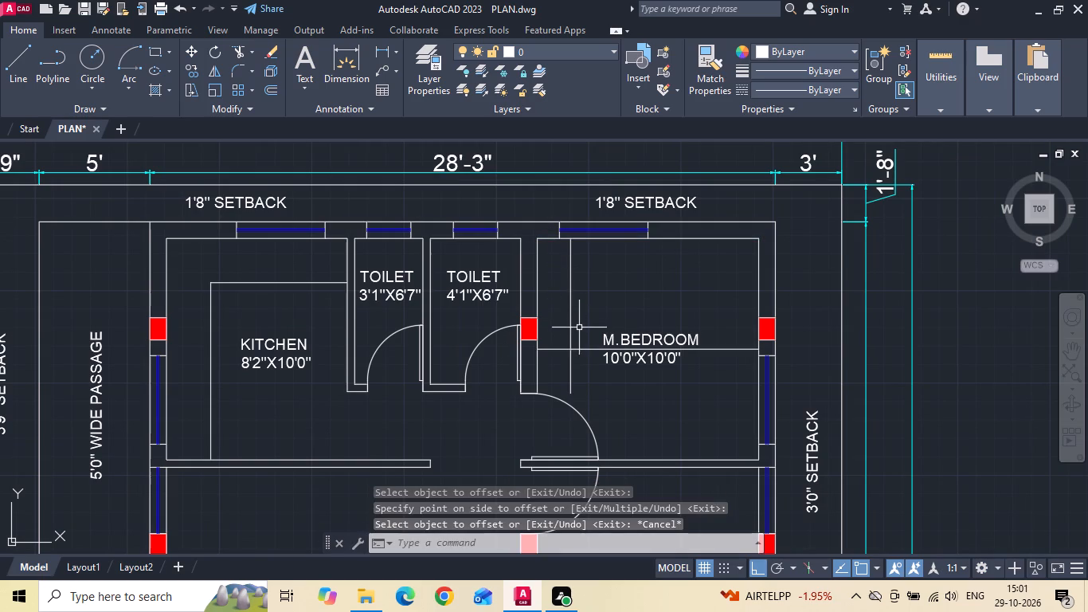
key(r)
key(space)
drag(566, 371, 606, 306)
key(Escape)
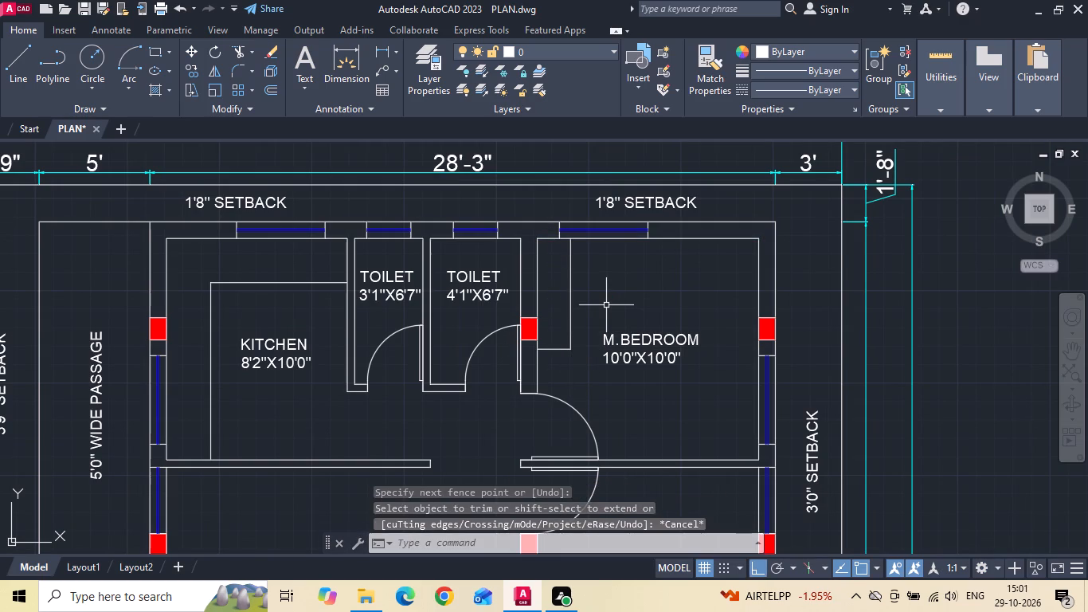
Save the drawing.
key(ctrl+s)
key(ctrl+s)
Offset the bottom wall line of the open terrace plan's upper 10'0"X10'0" BEDROOM 18 inches upward into the room.
scroll(606, 305, down, 2)
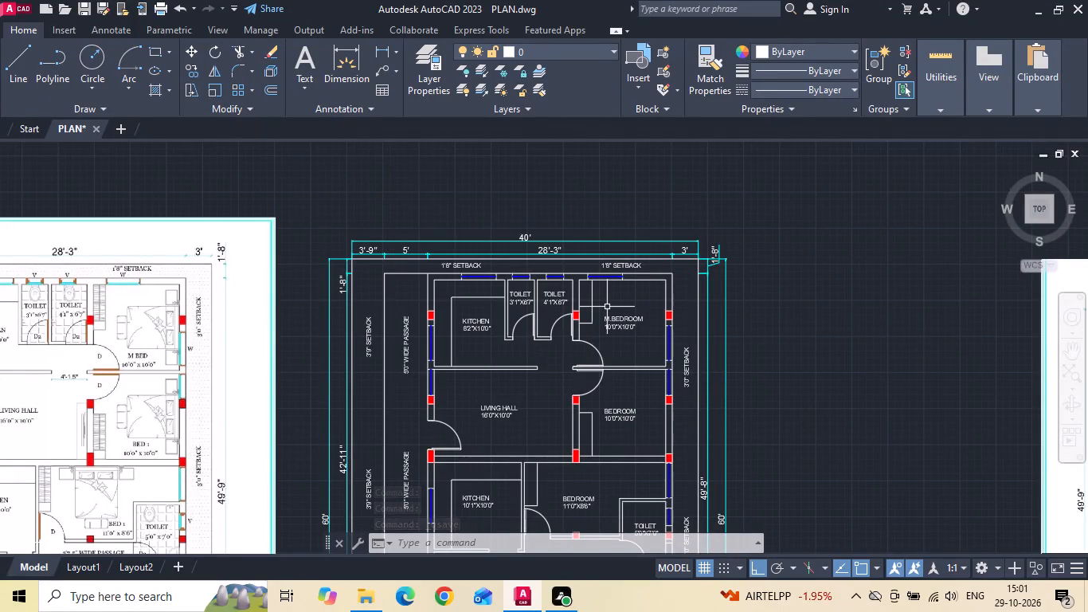
scroll(607, 307, down, 2)
scroll(581, 322, up, 1)
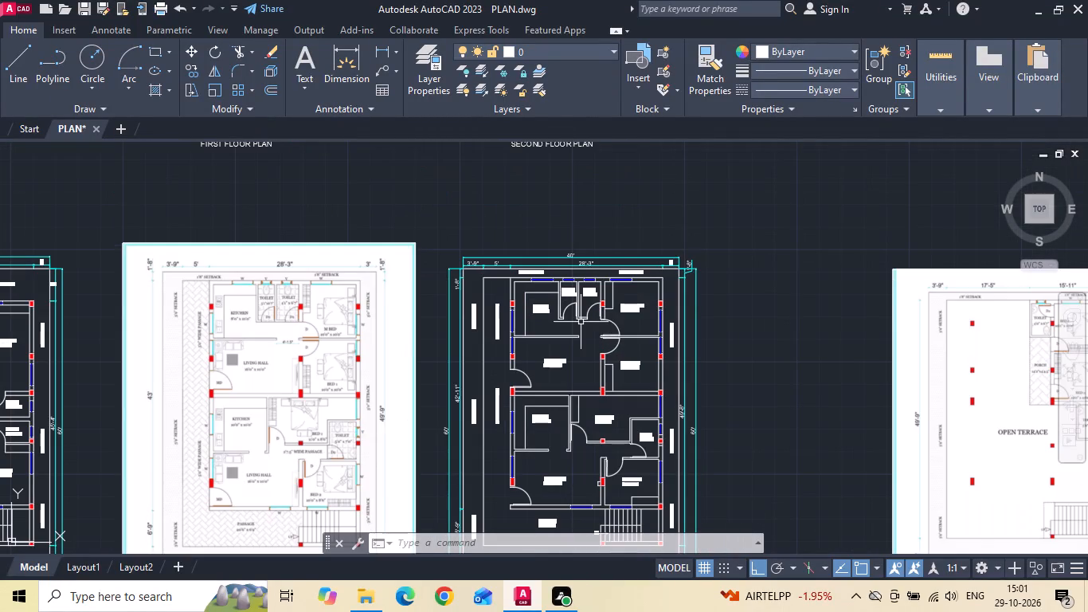
scroll(538, 288, down, 1)
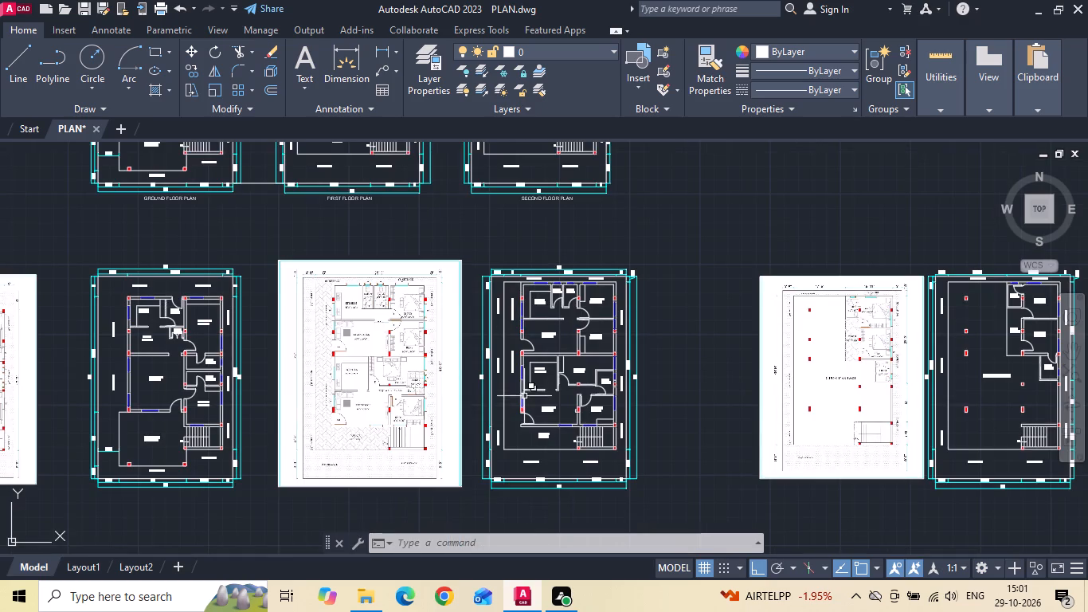
middle_drag(526, 385, 538, 356)
middle_drag(673, 344, 466, 344)
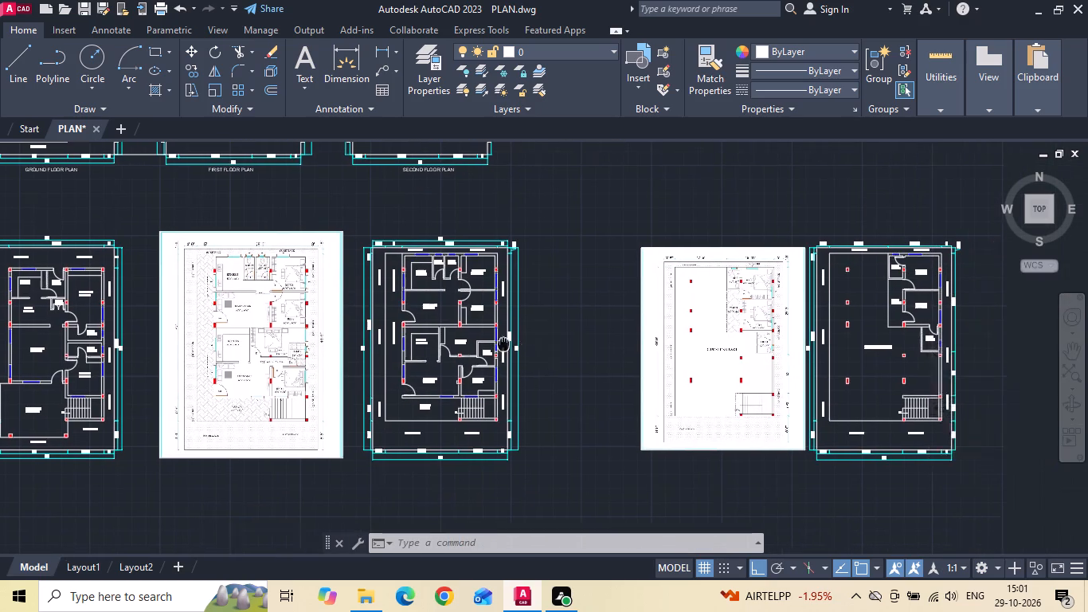
middle_drag(466, 344, 299, 344)
scroll(538, 304, up, 2)
middle_drag(544, 318, 421, 347)
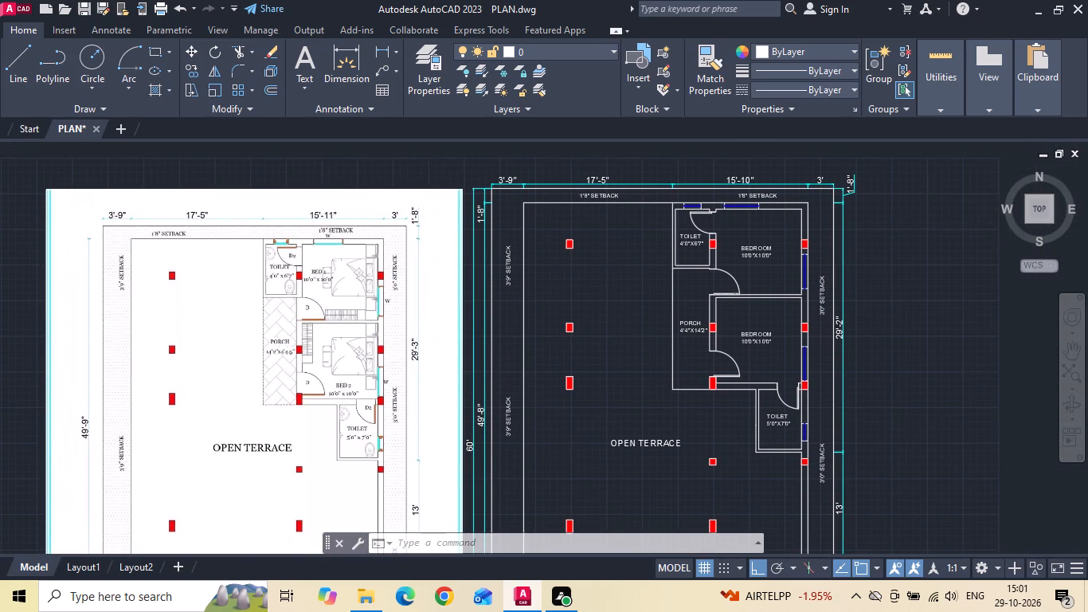
key(i)
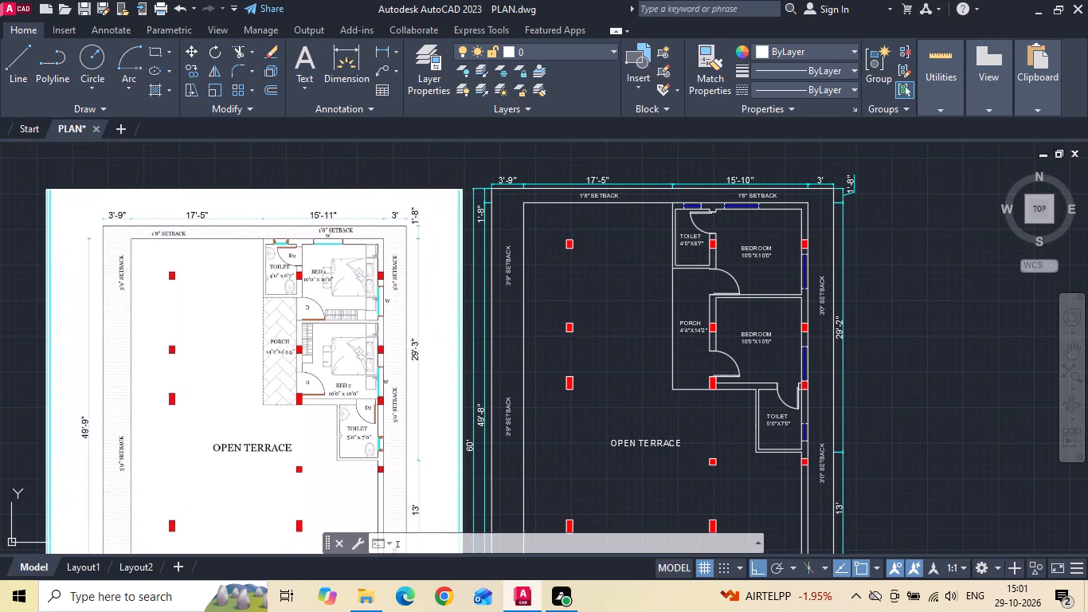
key(Escape)
text(O)
key(space)
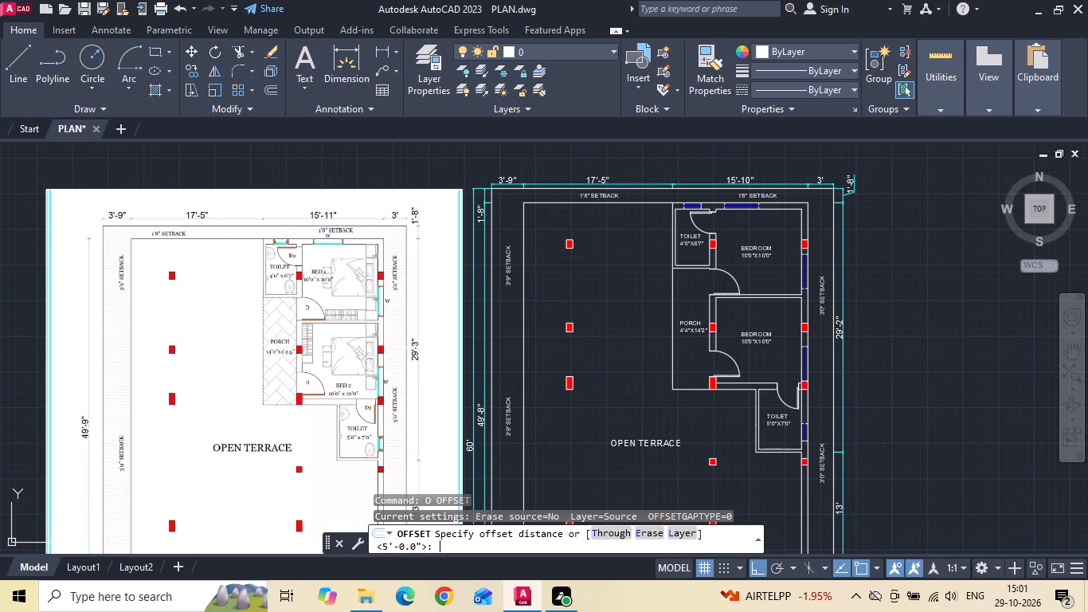
text(18)
key(space)
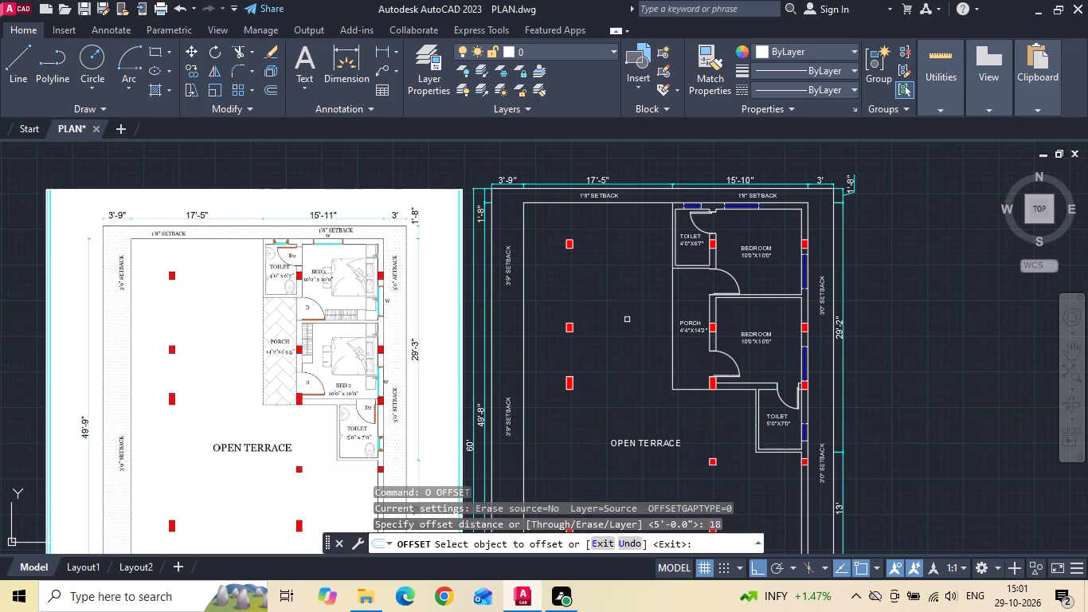
drag(759, 295, 763, 284)
click(767, 275)
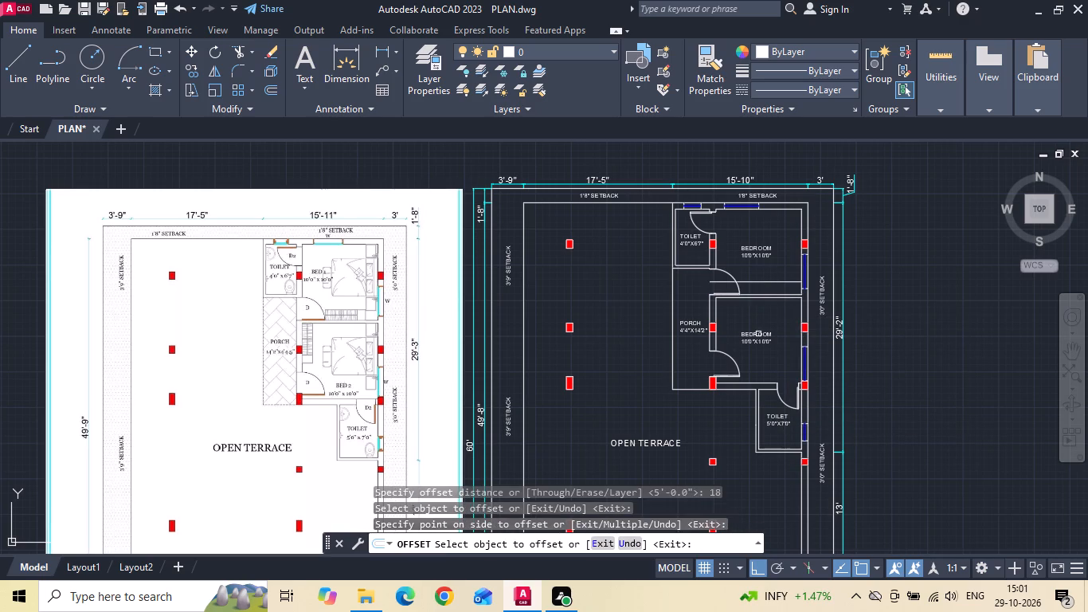
Offset the left wall's inner line of the terrace plan's lower 10'0"X10'0" BEDROOM 18 inches into the room.
scroll(737, 339, up, 1)
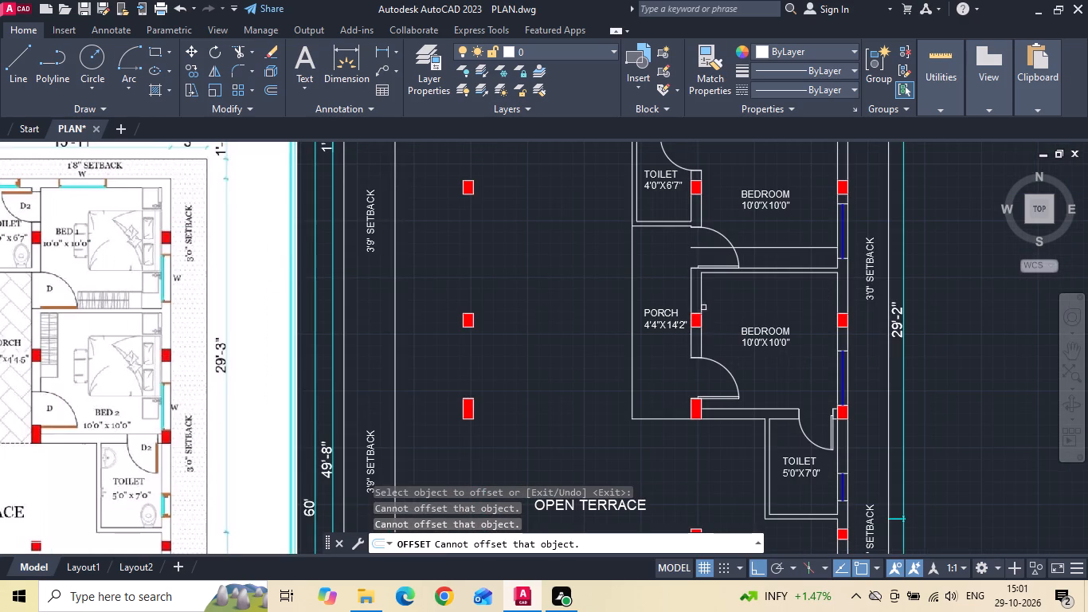
click(702, 303)
click(730, 297)
key(Escape)
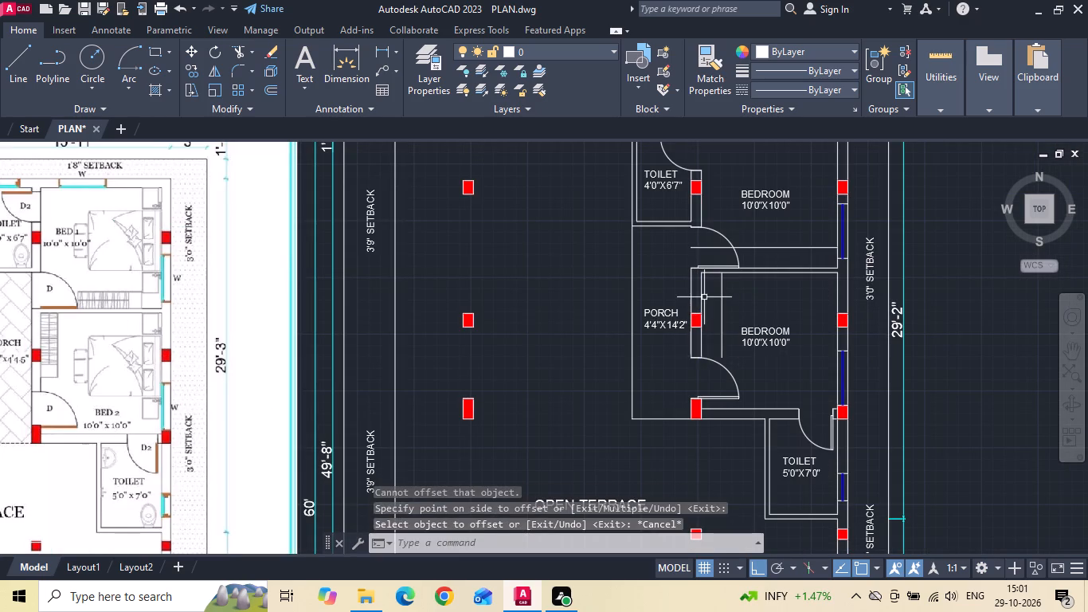
Offset the top wall's inner line of the terrace plan's lower BEDROOM 5' downward.
text(O 5)
key(apostrophe)
key(Return)
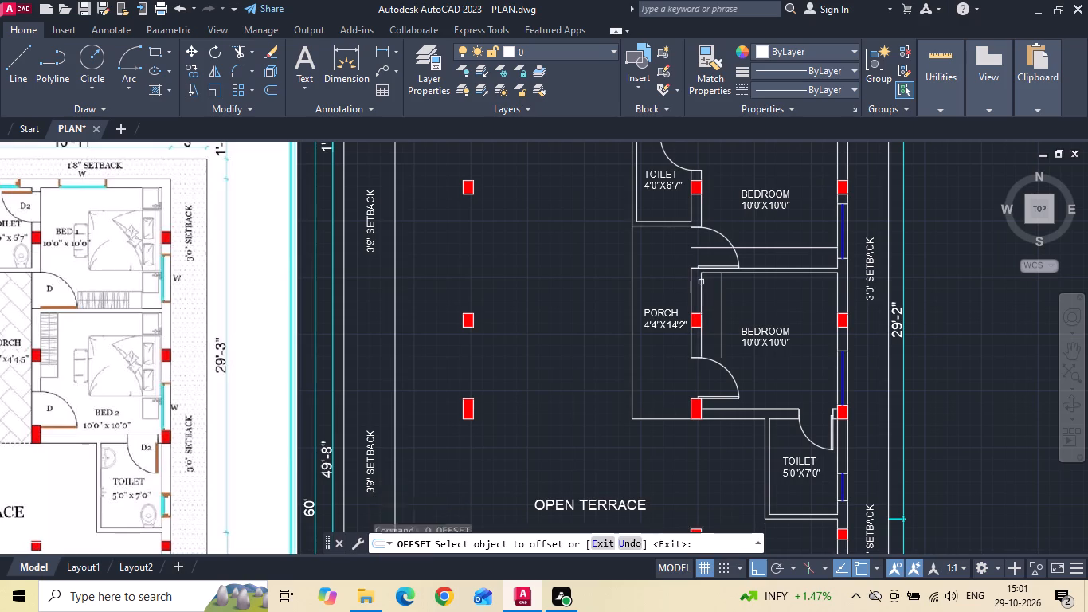
click(709, 273)
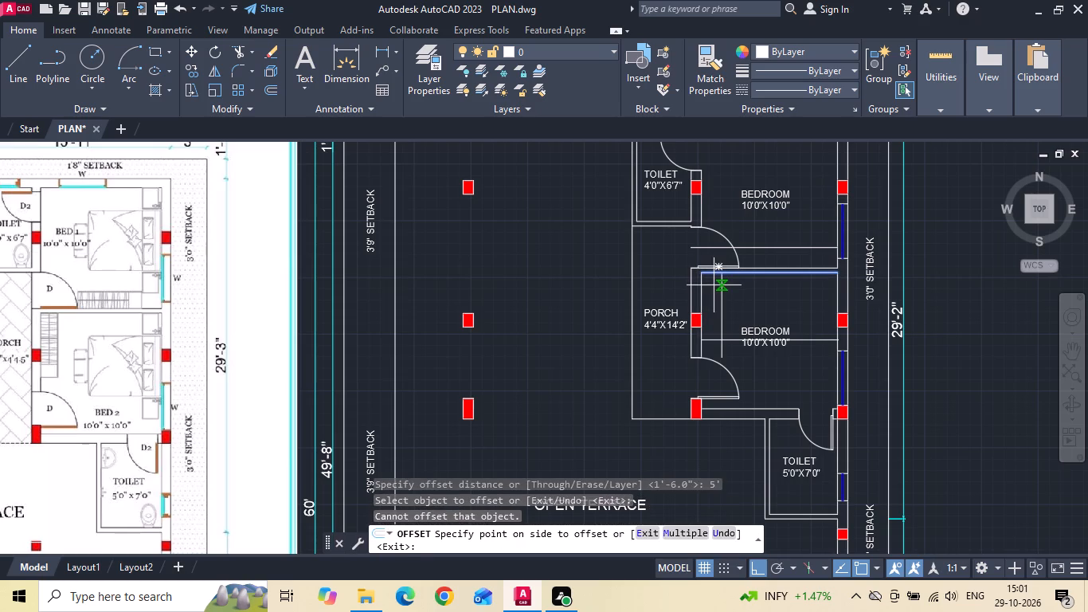
click(714, 285)
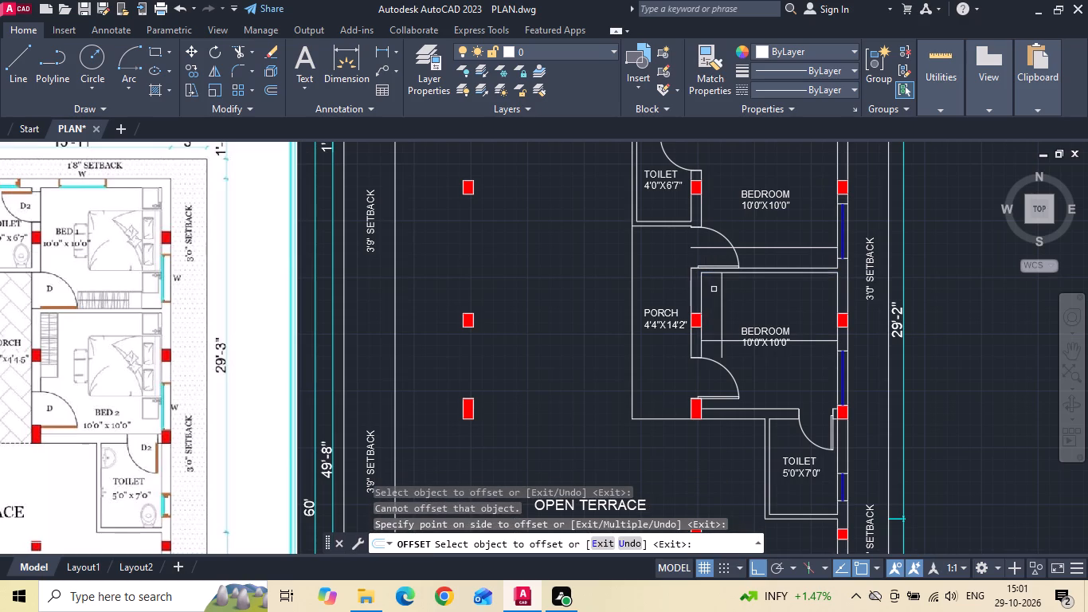
key(Escape)
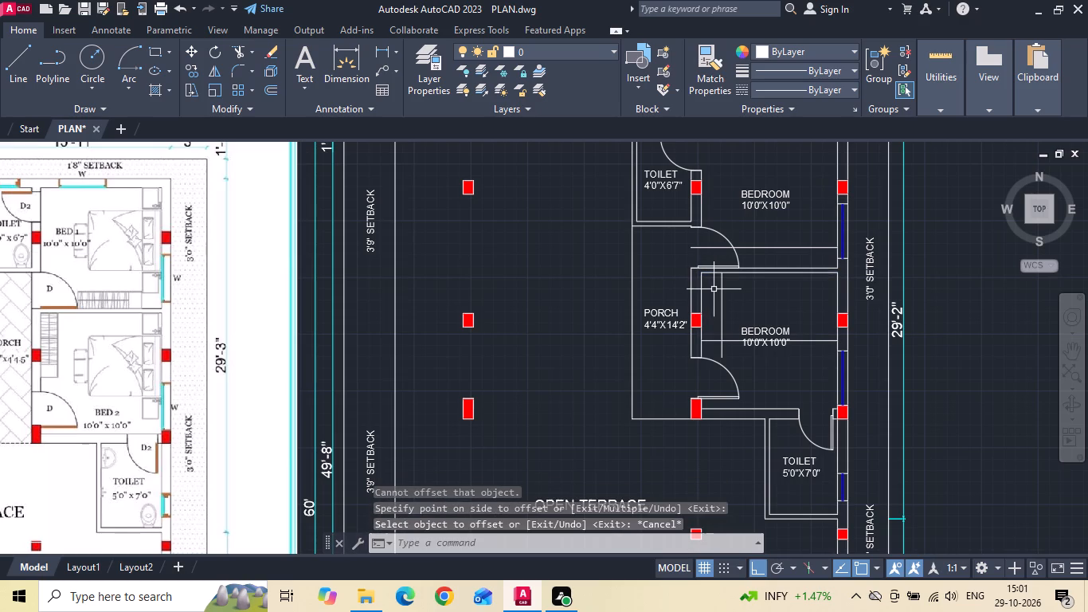
Trim both offset lines at the lower BEDROOM's wardrobe corner and erase the leftover horizontal segment.
text(TR)
key(space)
key(space)
click(722, 352)
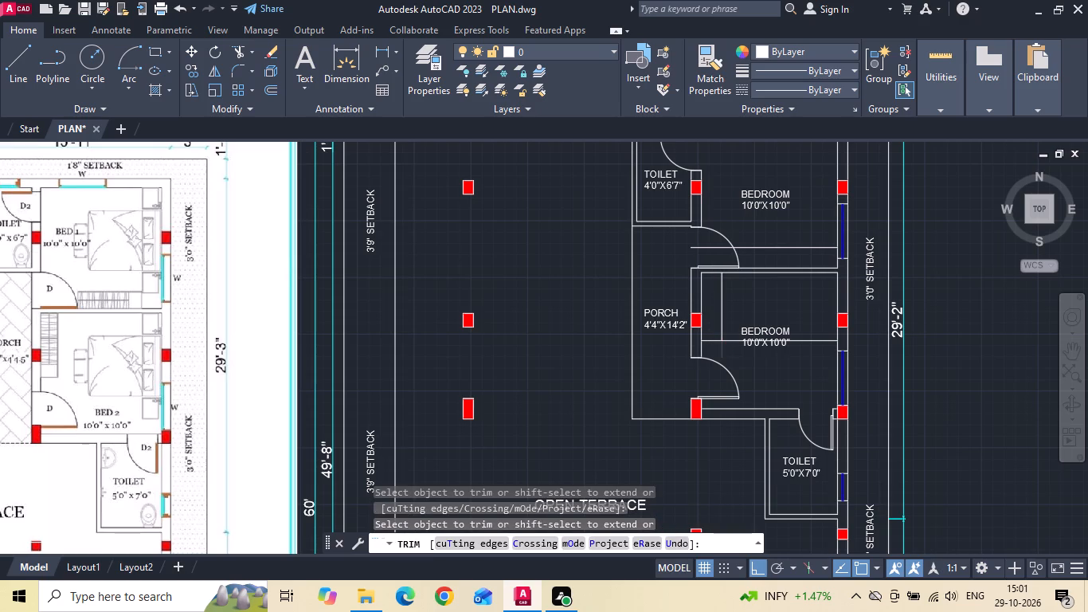
click(730, 342)
key(Escape)
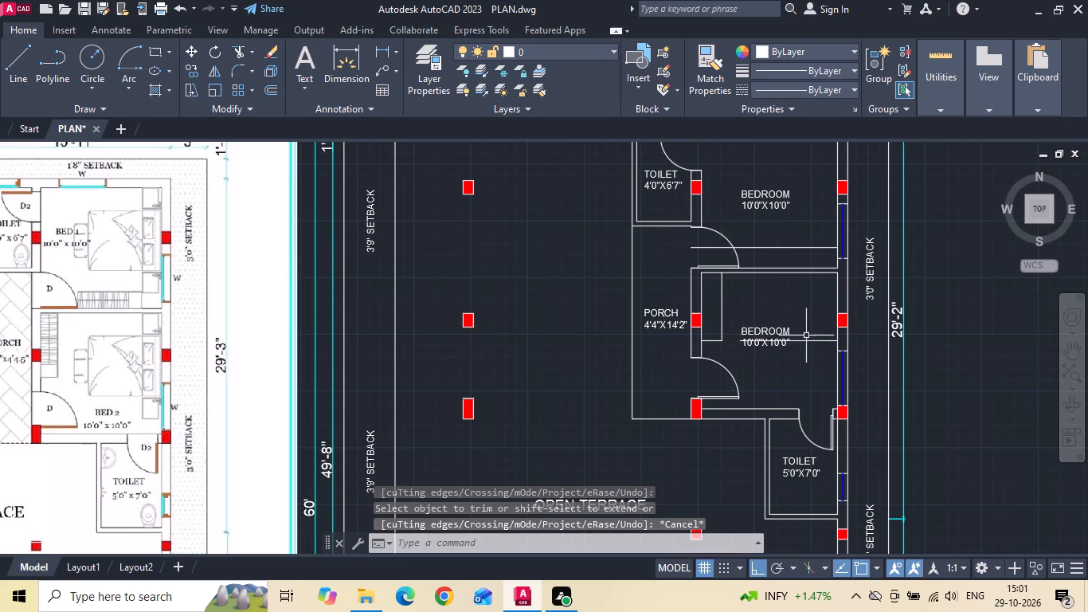
click(812, 341)
key(Delete)
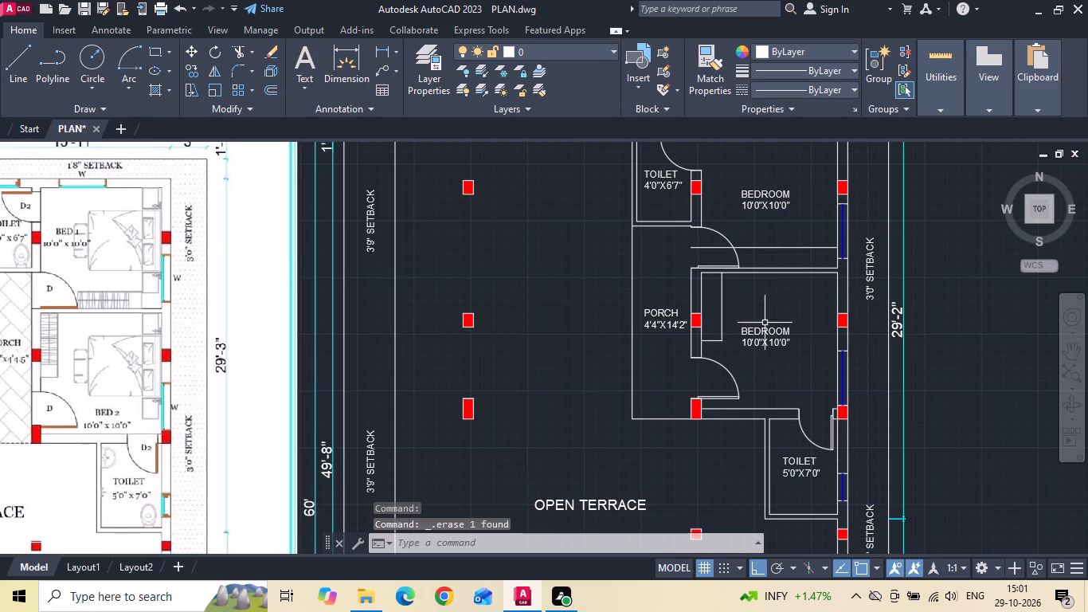
Offset the right wall's inner line of the terrace plan's upper BEDROOM 6' leftward into the room.
middle_drag(762, 331, 758, 361)
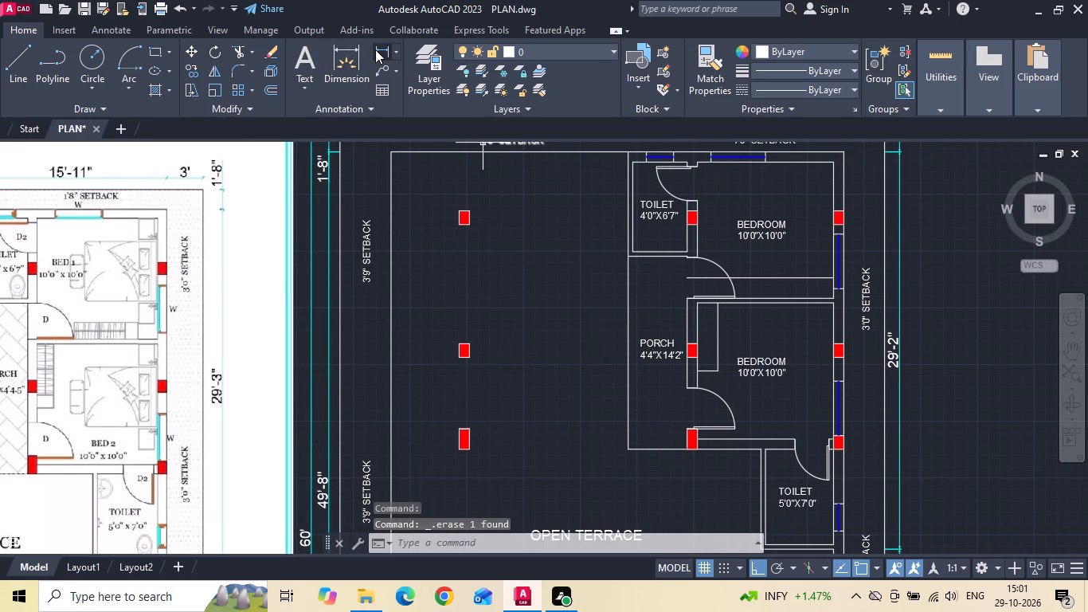
middle_drag(683, 300, 602, 334)
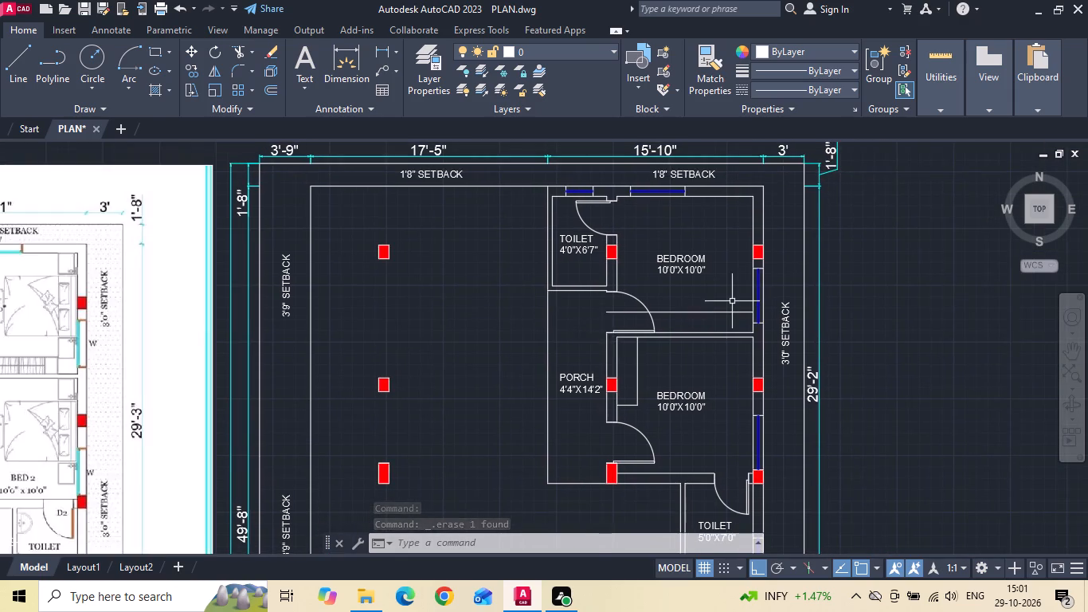
scroll(746, 298, up, 1)
text(O 6')
key(Return)
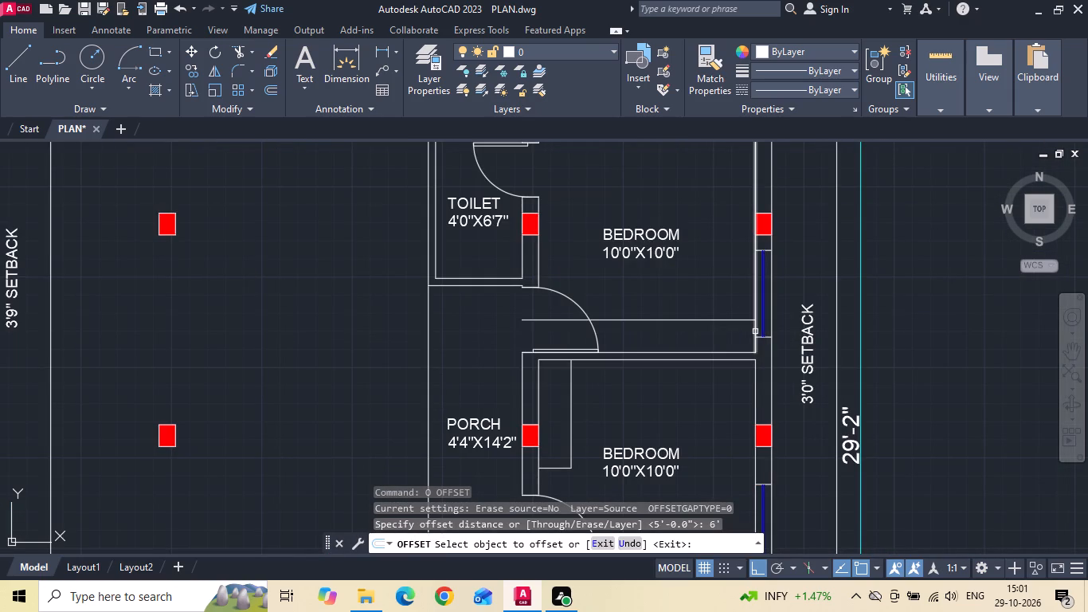
click(755, 332)
click(701, 339)
key(Escape)
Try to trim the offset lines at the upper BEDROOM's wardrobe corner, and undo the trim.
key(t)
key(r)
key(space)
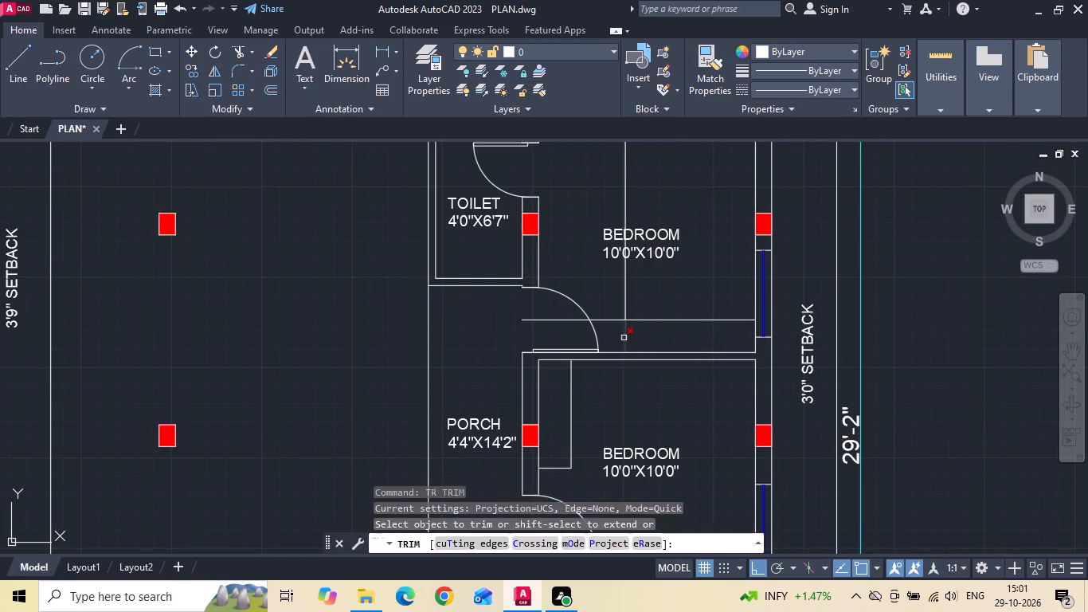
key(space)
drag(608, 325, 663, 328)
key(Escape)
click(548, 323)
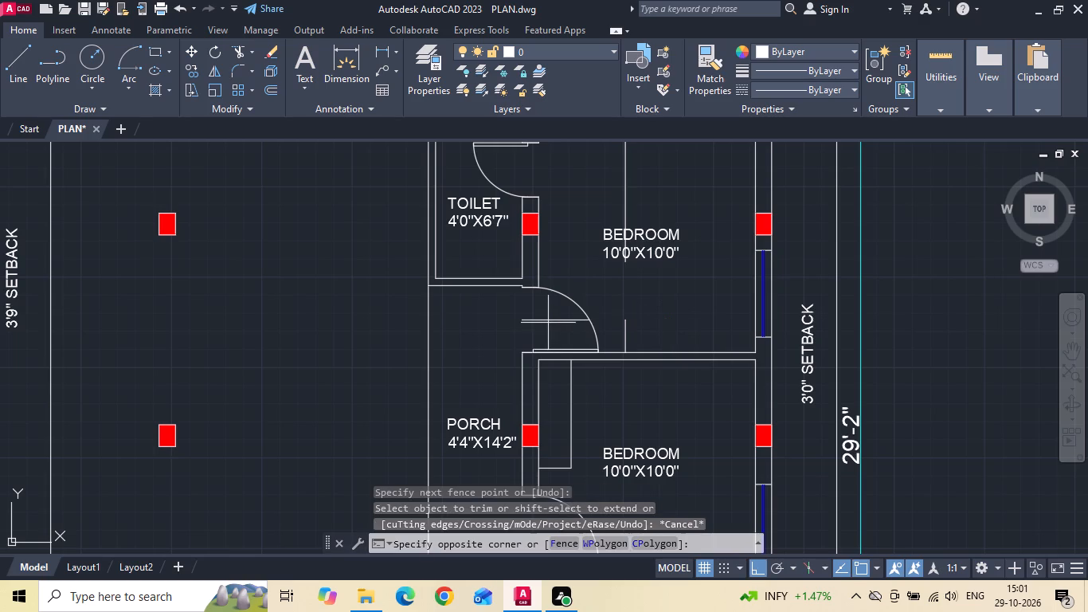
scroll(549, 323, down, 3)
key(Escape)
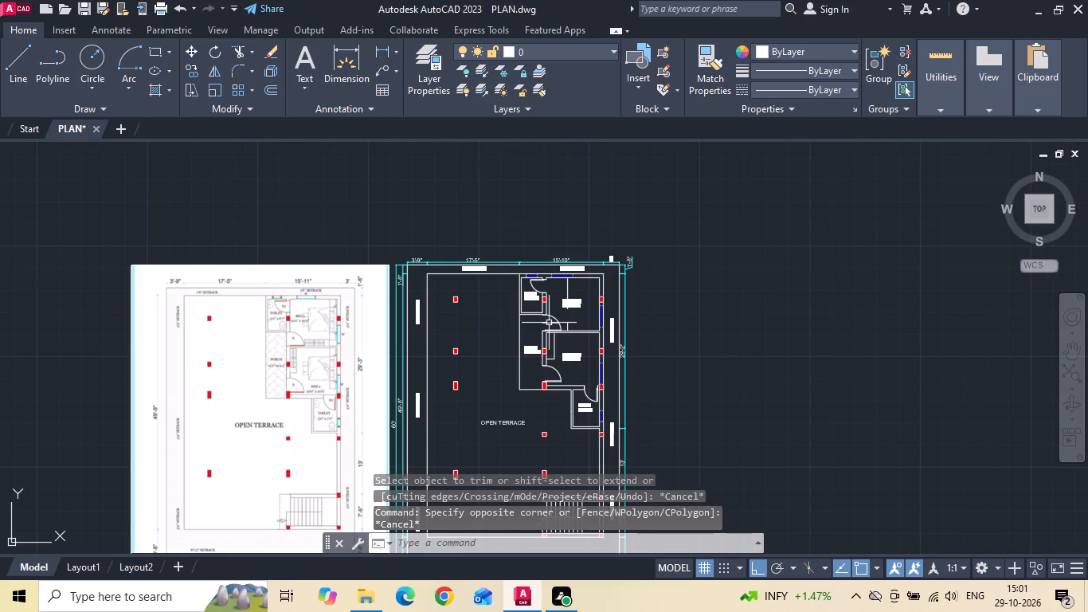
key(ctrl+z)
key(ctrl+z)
Move the upper BEDROOM's vertical offset line 6 inches to the left.
scroll(649, 313, up, 1)
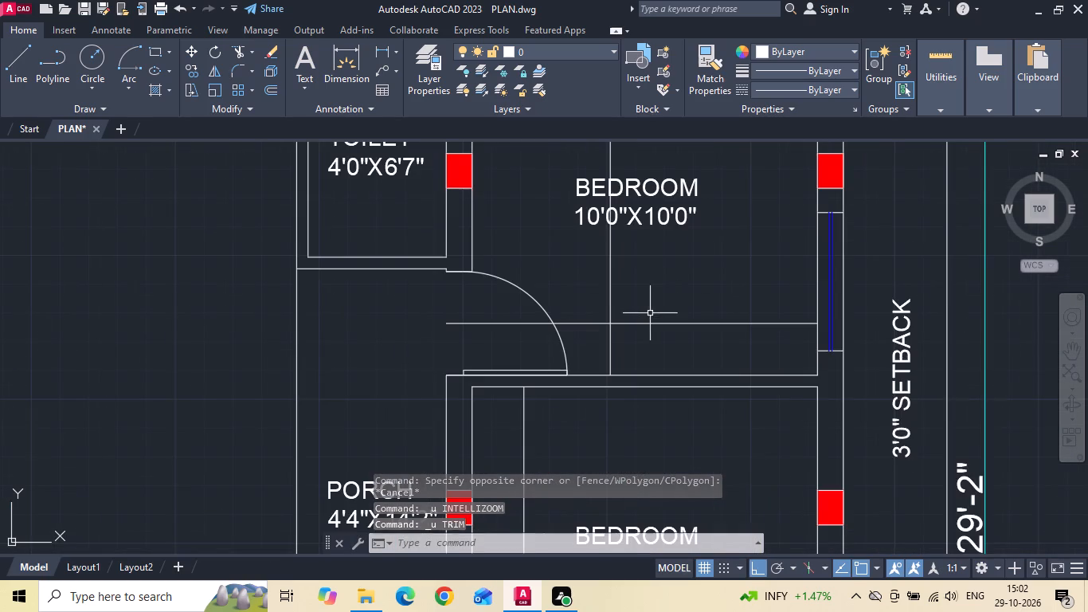
click(621, 299)
click(597, 281)
right_click(595, 280)
click(626, 282)
drag(726, 280, 698, 282)
text(6)
key(space)
Trim both offset lines at the upper BEDROOM's wardrobe corner and erase the leftover vertical and horizontal segments.
text(TR)
key(space)
drag(577, 335, 649, 297)
click(650, 320)
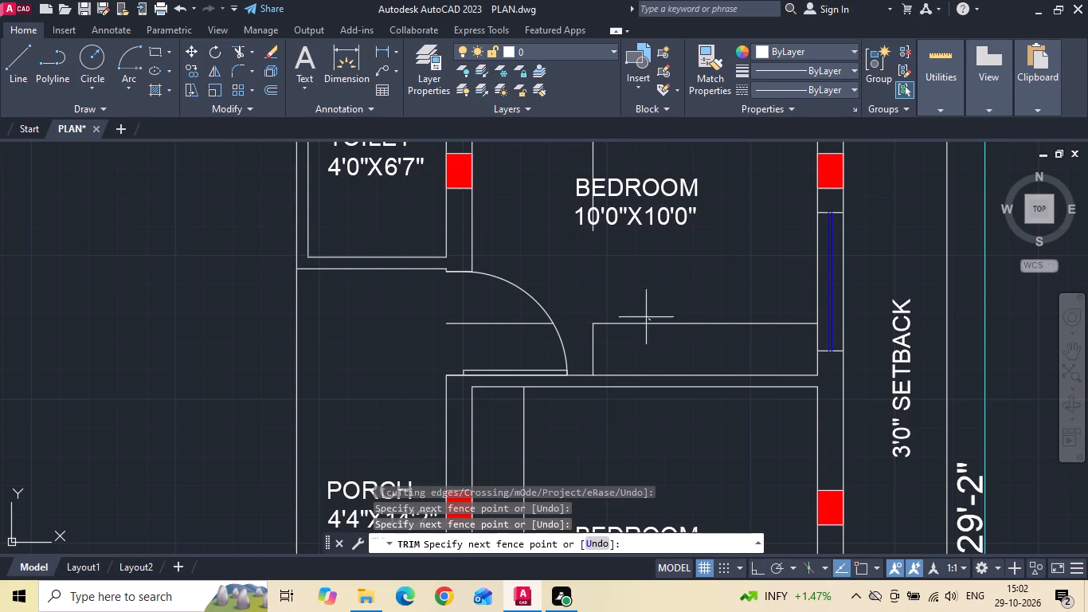
click(638, 294)
key(Escape)
click(591, 169)
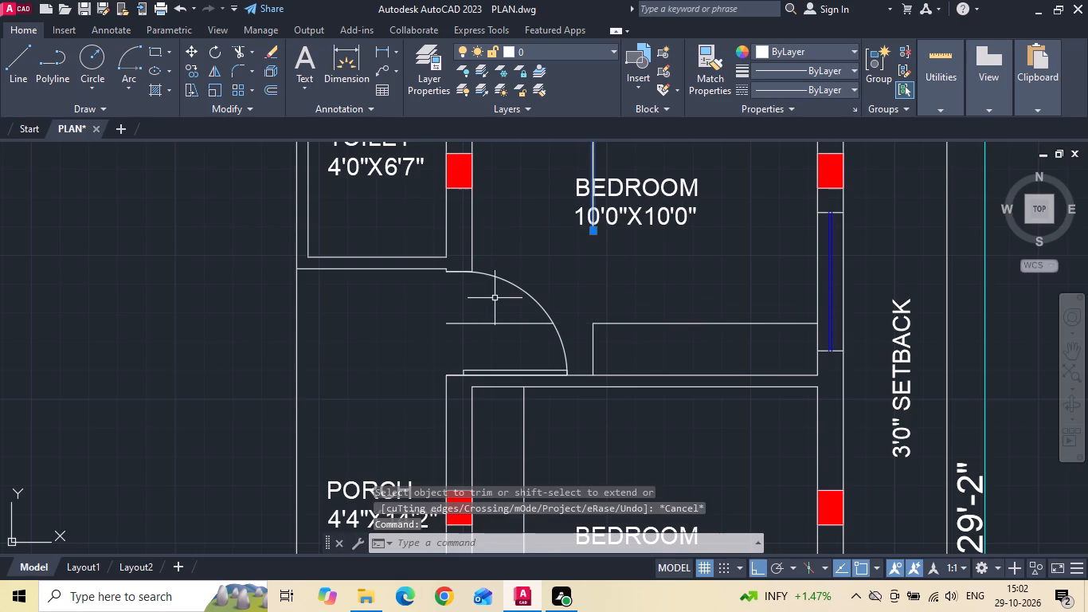
drag(491, 308, 479, 327)
click(474, 332)
key(Delete)
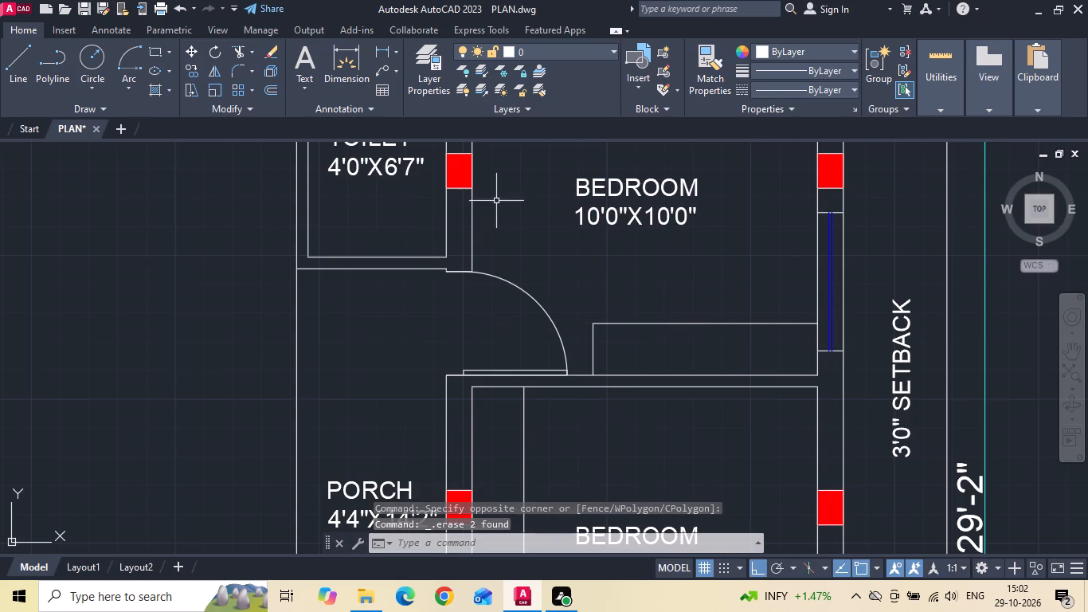
Measure the length of the upper BEDROOM's wardrobe outline with a linear dimension, without placing it.
click(378, 45)
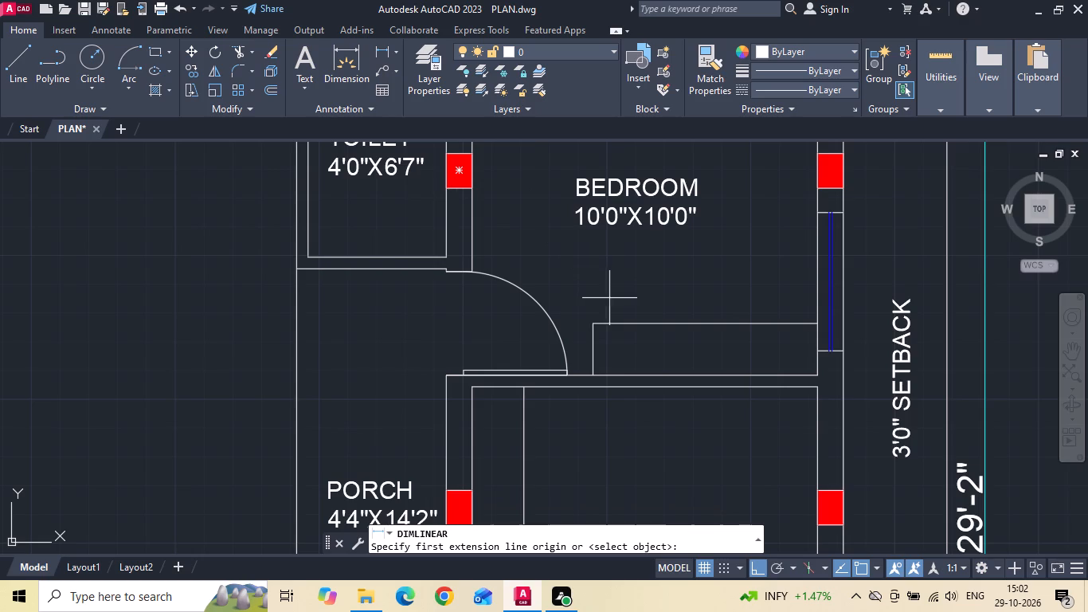
click(593, 322)
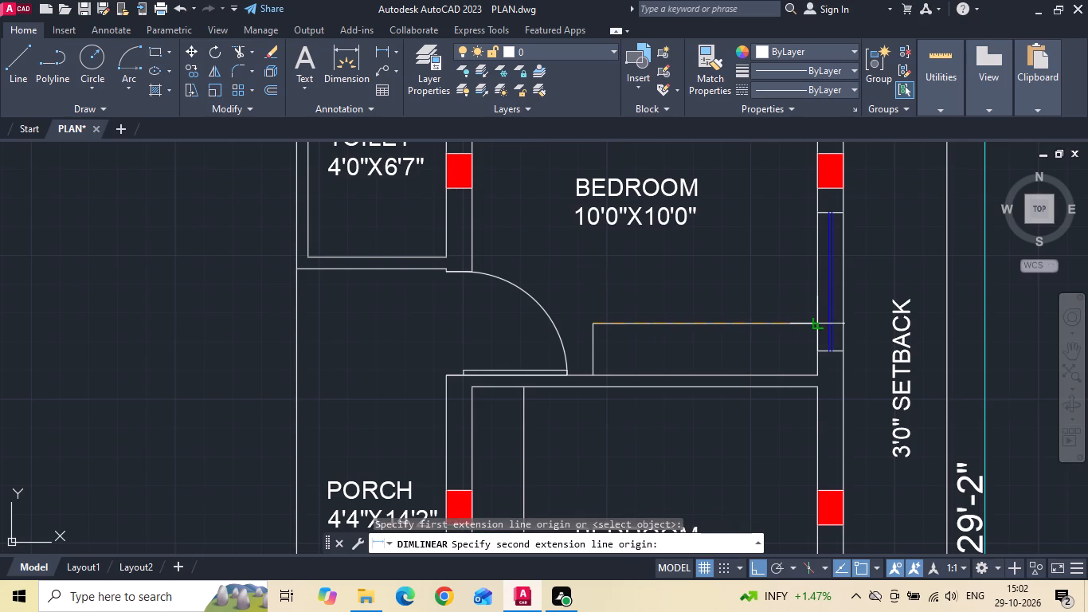
click(820, 320)
key(Escape)
Move the left end line of the upper BEDROOM's wardrobe 6 inches to the left, toward the door.
scroll(694, 344, up, 2)
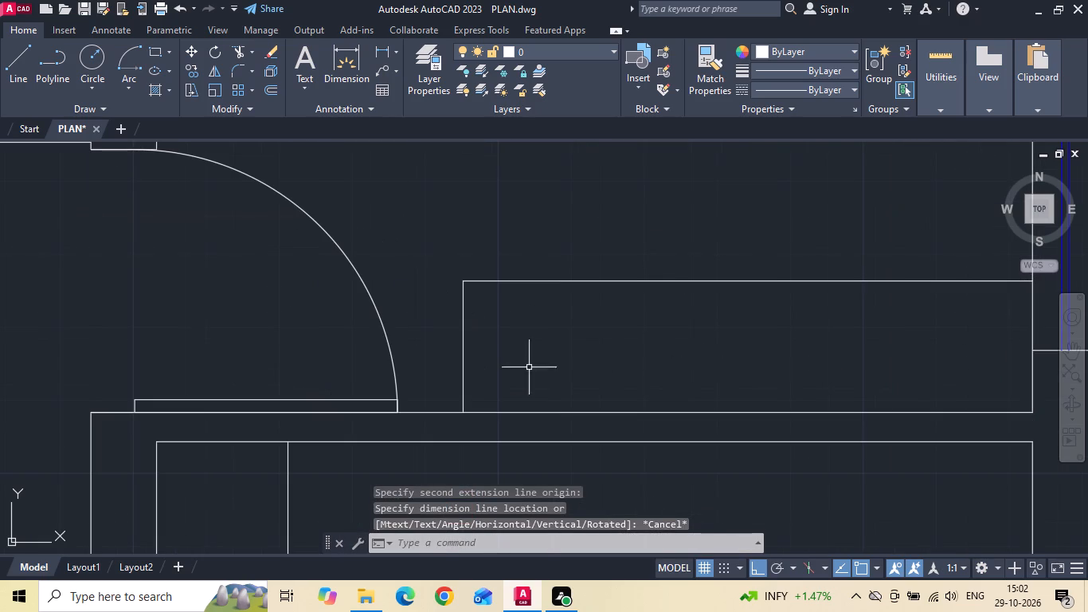
drag(526, 367, 490, 367)
click(447, 354)
right_click(489, 226)
click(511, 285)
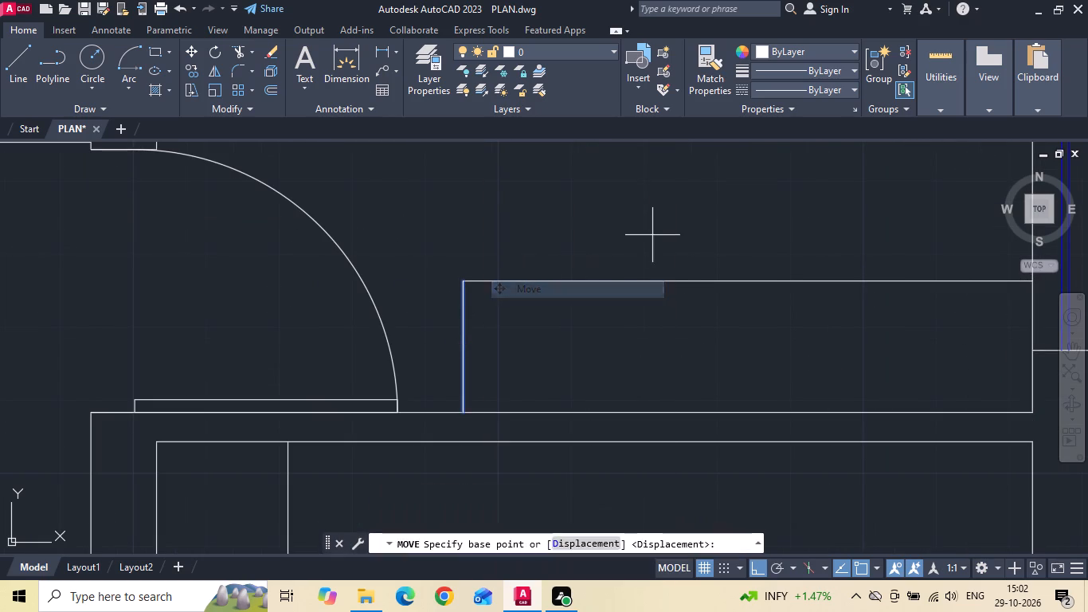
drag(653, 235, 637, 234)
text(6)
key(space)
Extend the top line of the upper BEDROOM's wardrobe to meet its left end line.
text(EX)
key(space)
drag(509, 261, 491, 316)
scroll(503, 310, down, 3)
key(Escape)
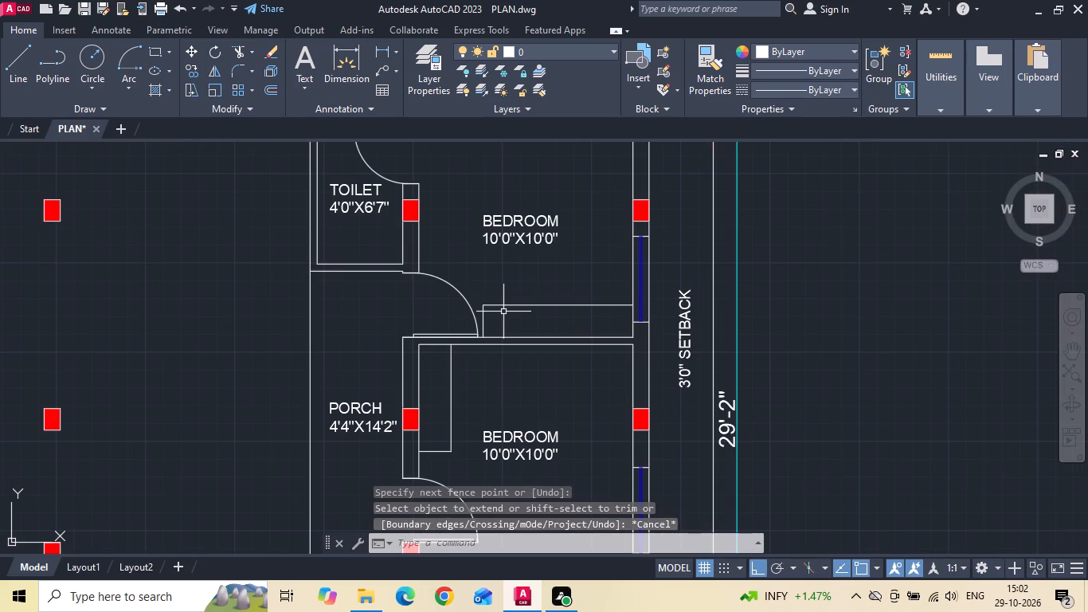
Save the drawing.
key(ctrl+s)
key(ctrl+s)
Examine the BED 1 and BED 2 wardrobes in the open terrace reference image and compare them with the drawn outlines.
scroll(503, 312, down, 2)
scroll(566, 335, down, 1)
scroll(276, 385, up, 2)
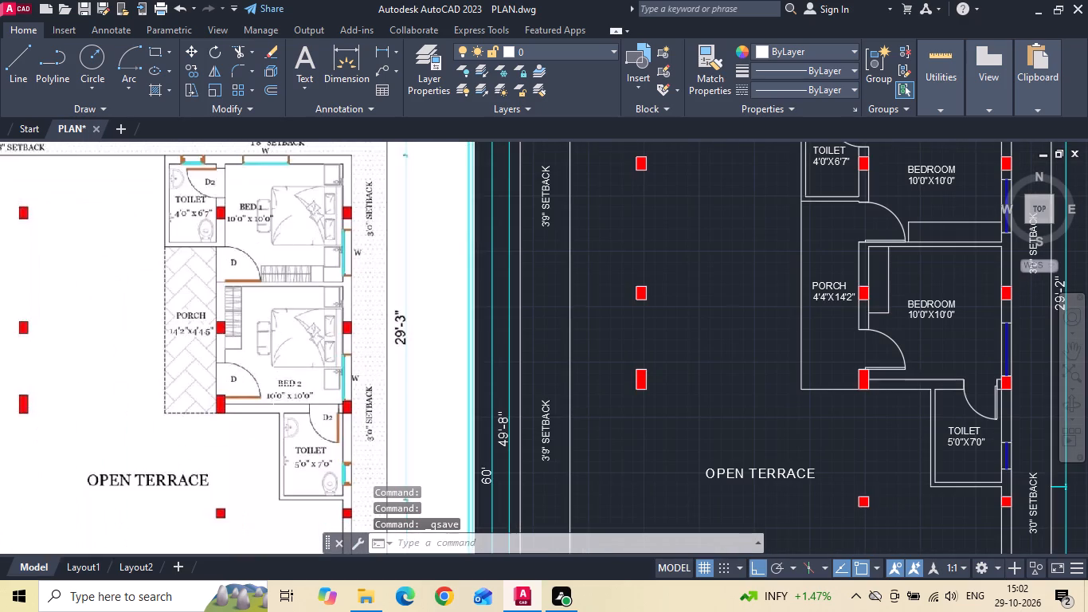
scroll(257, 273, up, 1)
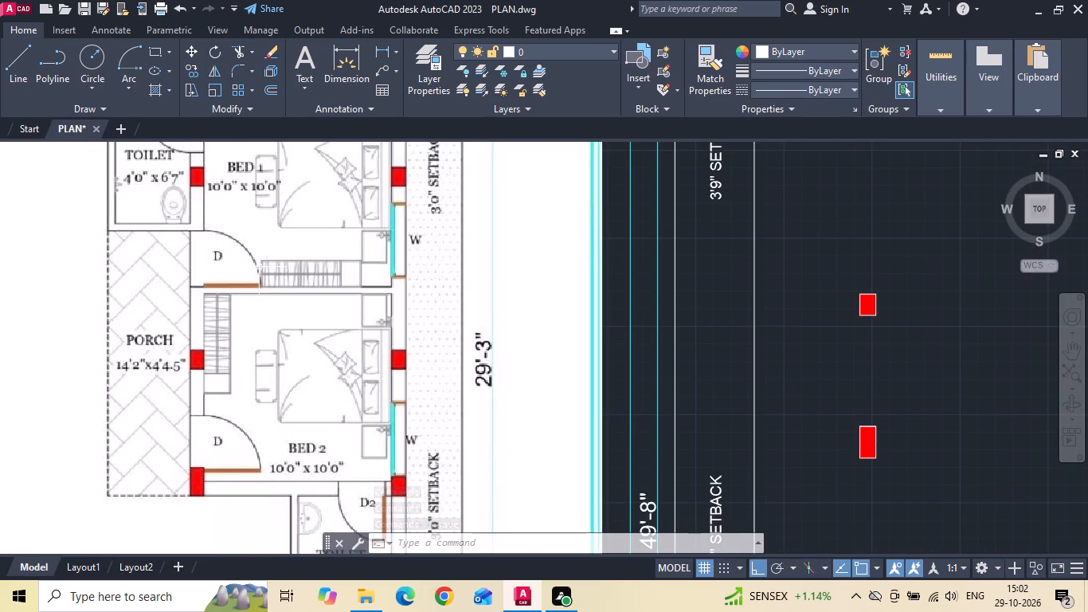
scroll(259, 267, down, 2)
scroll(685, 238, up, 2)
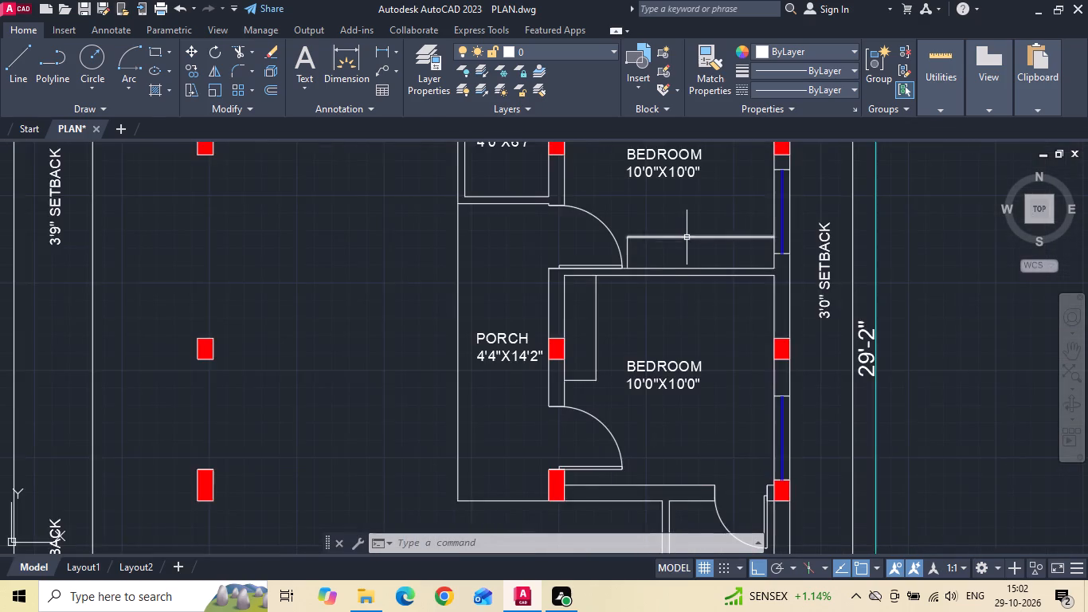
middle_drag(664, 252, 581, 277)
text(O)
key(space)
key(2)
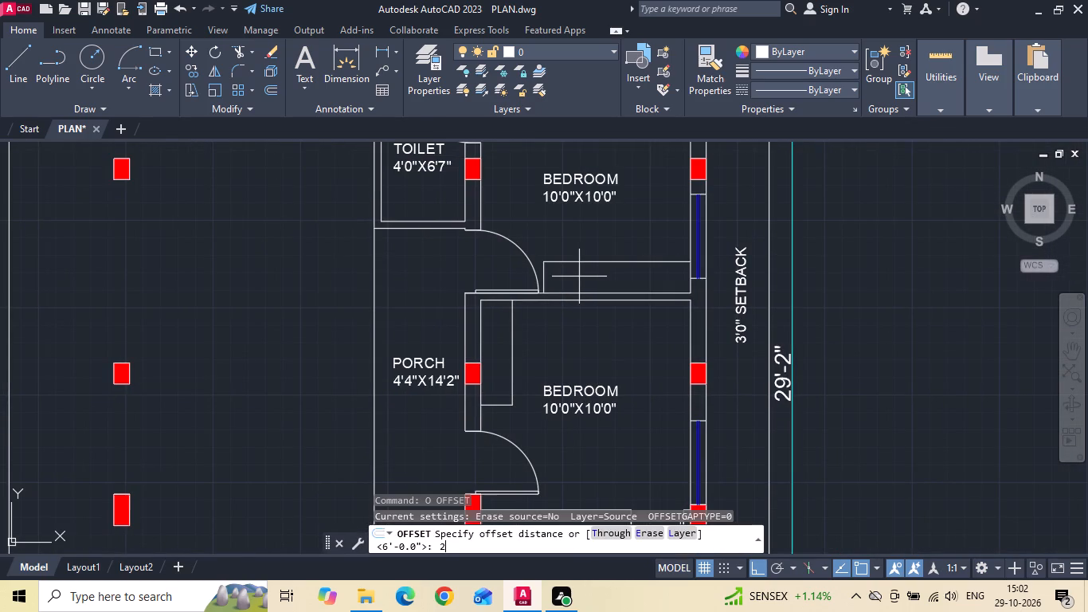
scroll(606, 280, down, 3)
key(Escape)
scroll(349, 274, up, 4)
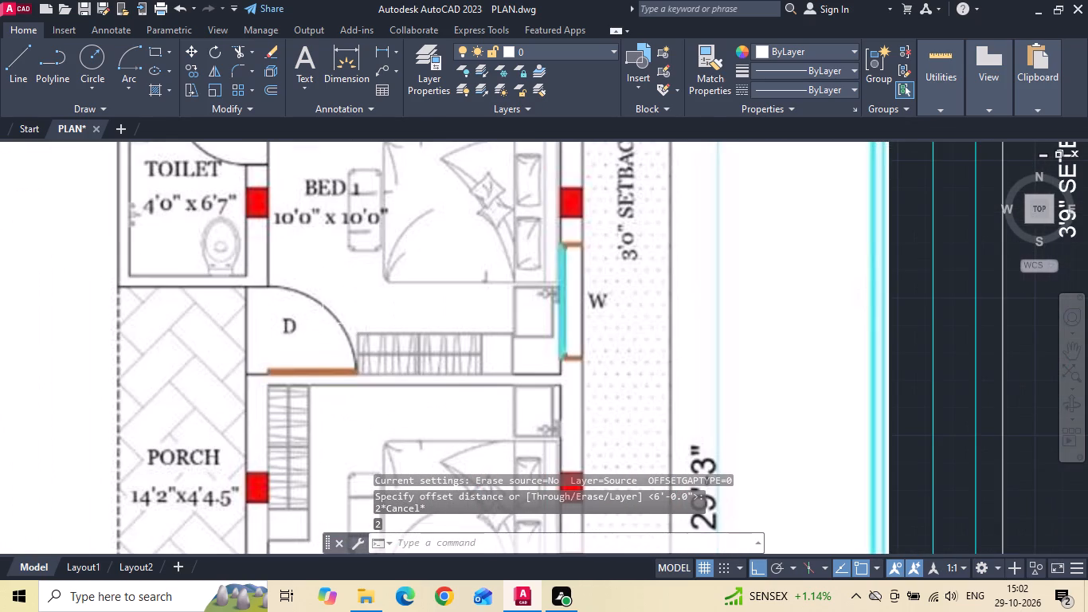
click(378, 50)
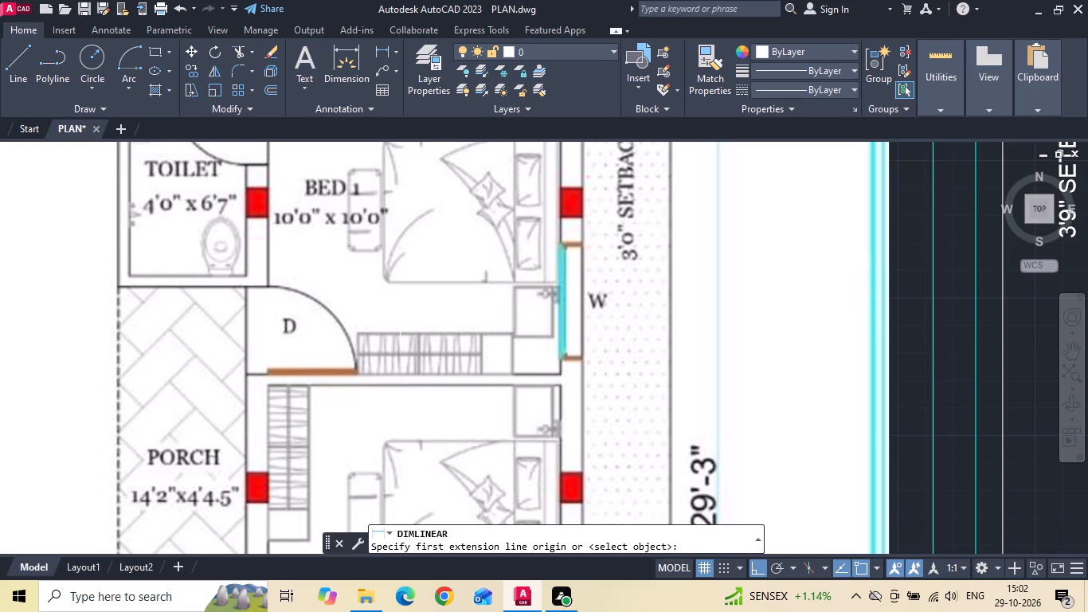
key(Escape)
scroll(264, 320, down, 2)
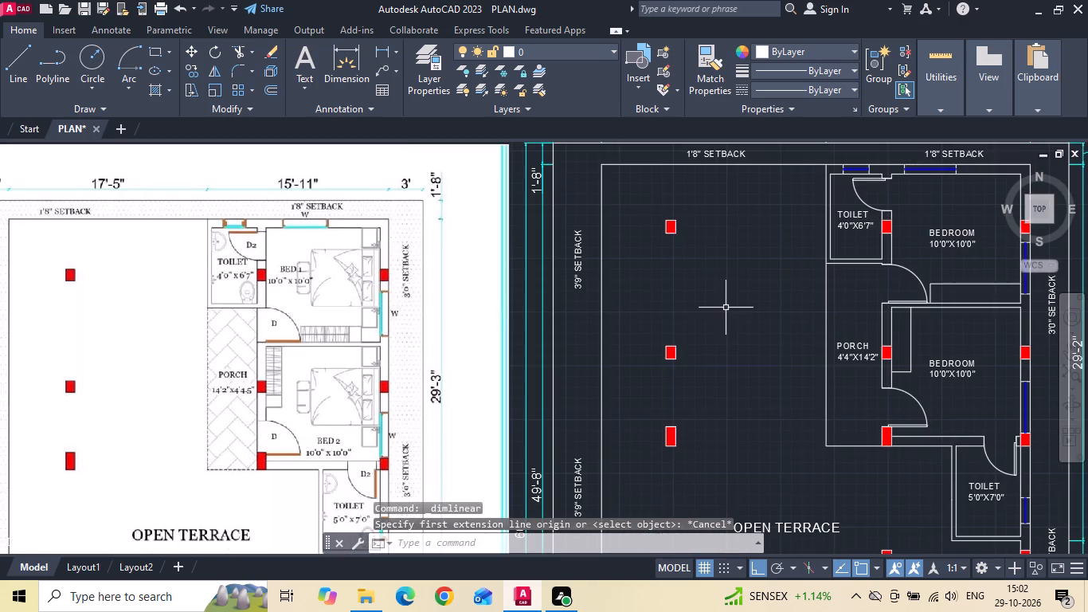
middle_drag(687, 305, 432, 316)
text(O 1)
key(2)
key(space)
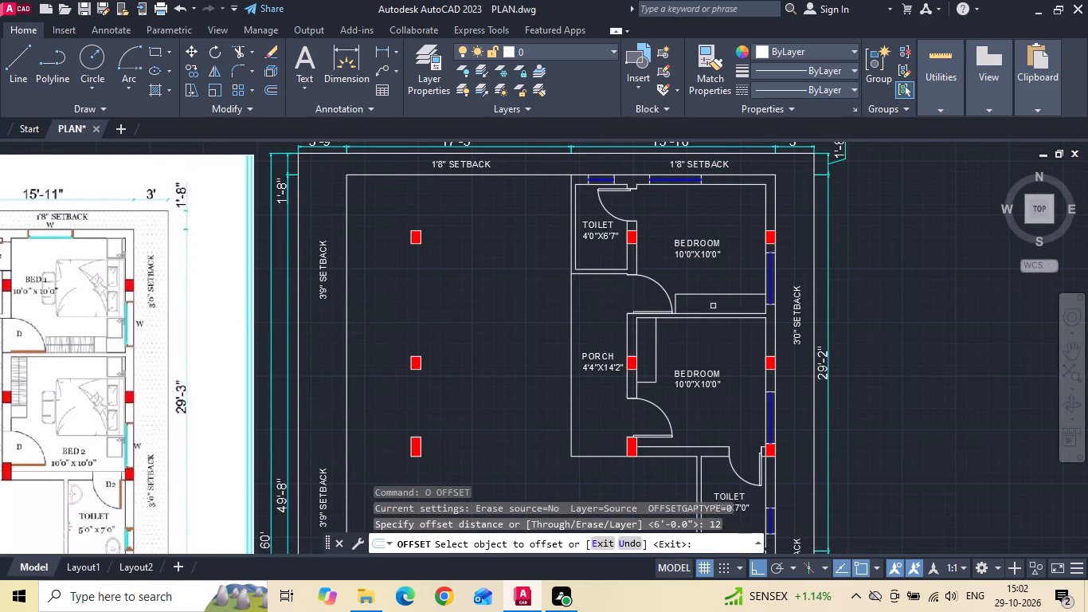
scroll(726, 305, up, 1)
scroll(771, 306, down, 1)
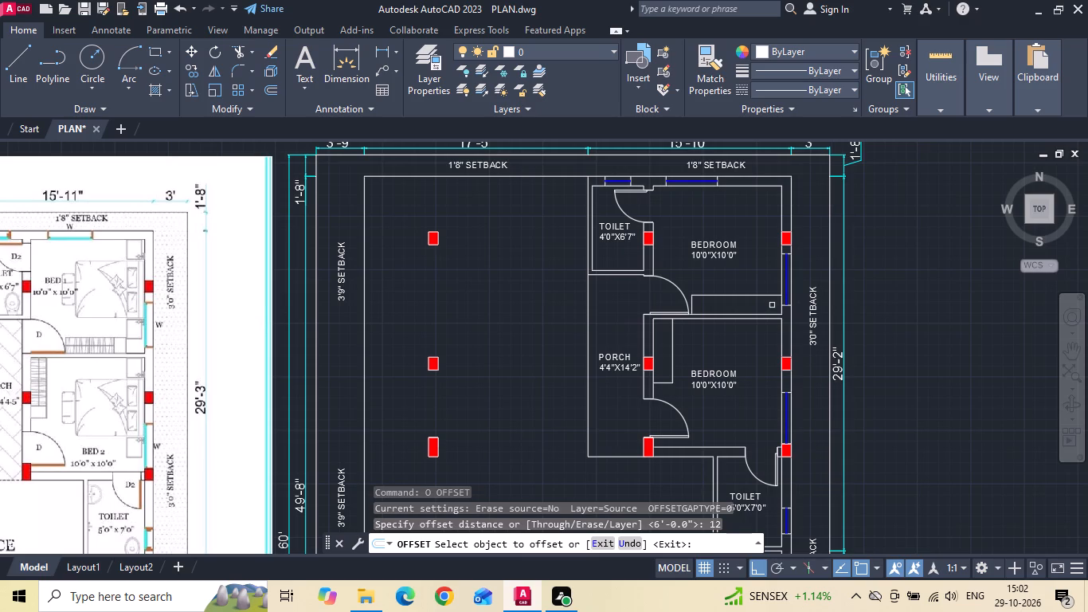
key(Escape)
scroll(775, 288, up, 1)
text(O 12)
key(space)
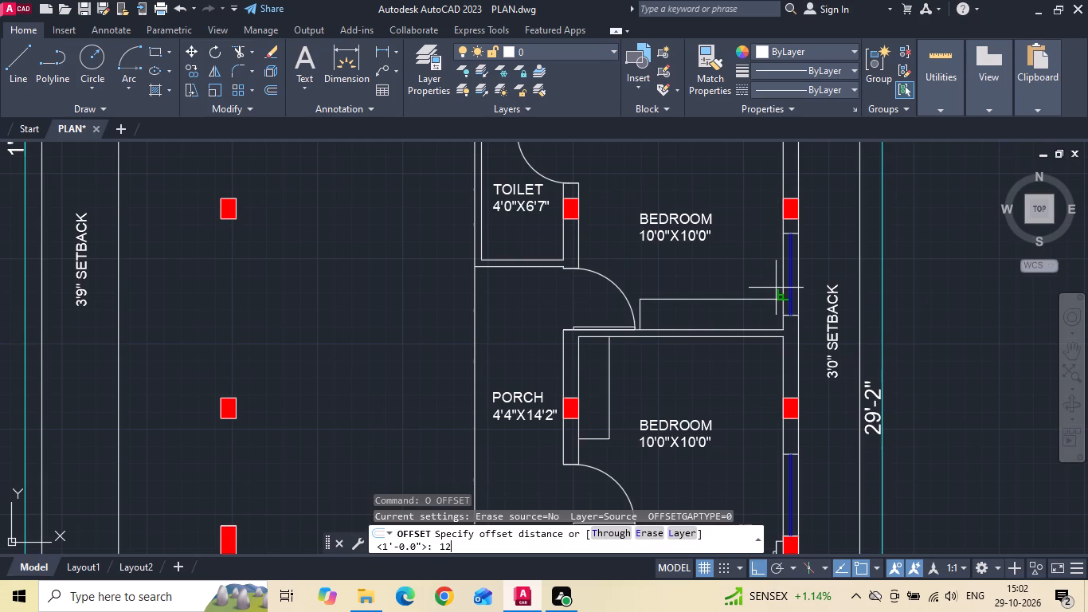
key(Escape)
Offset the left end line of the upper BEDROOM's wardrobe 6' to the right.
text(O)
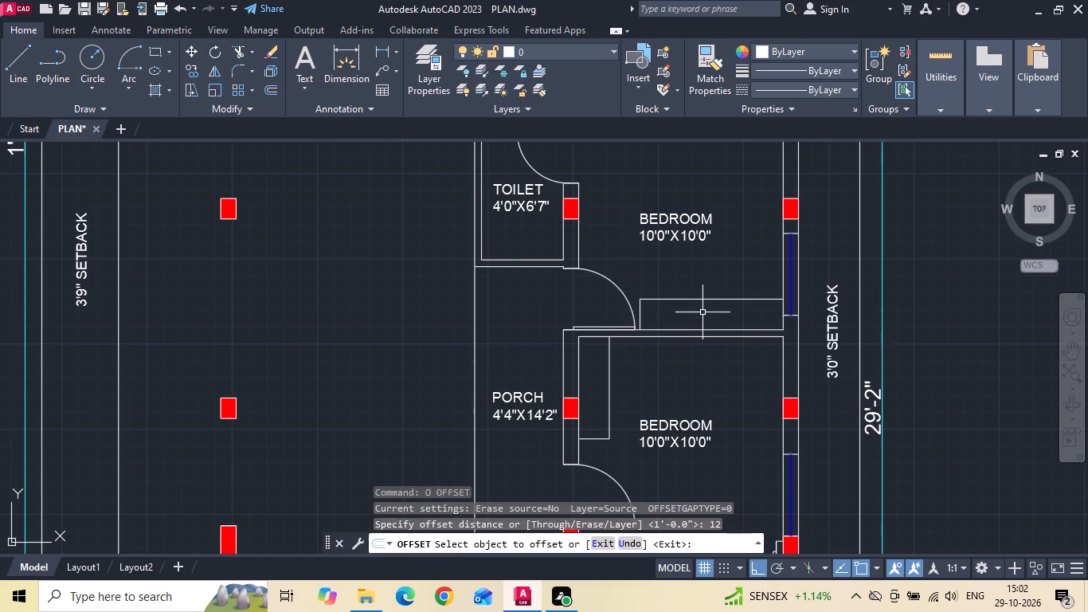
key(space)
key(6)
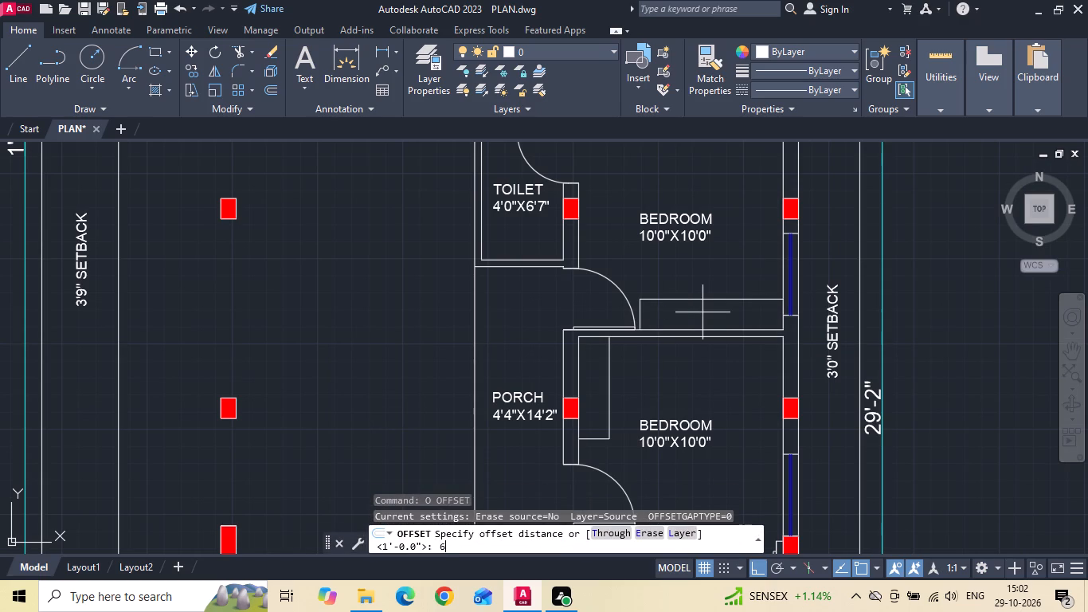
text(')
key(space)
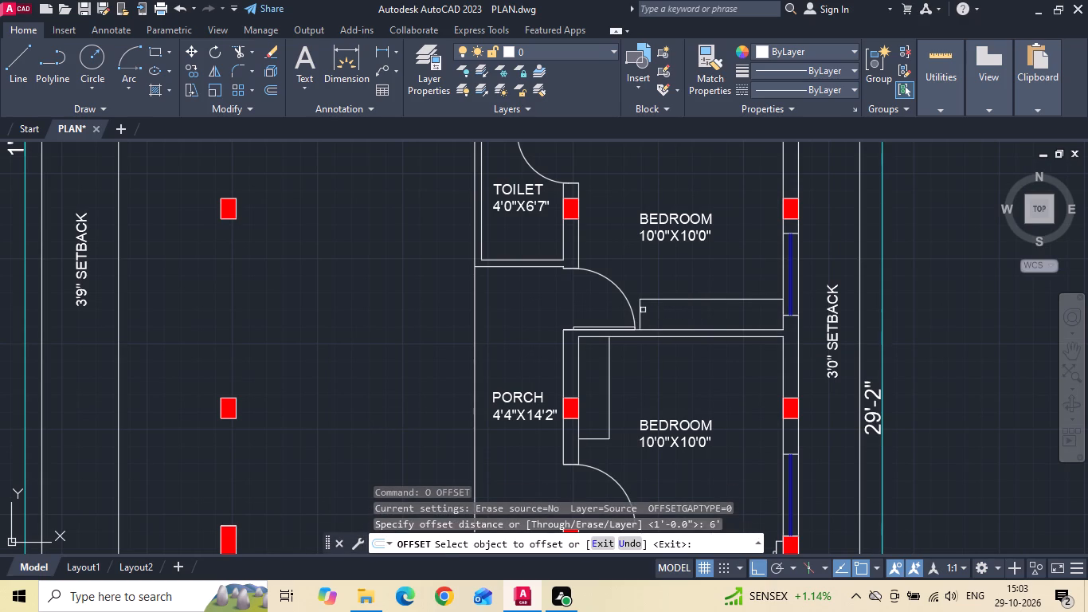
drag(639, 312, 646, 312)
click(726, 304)
key(Escape)
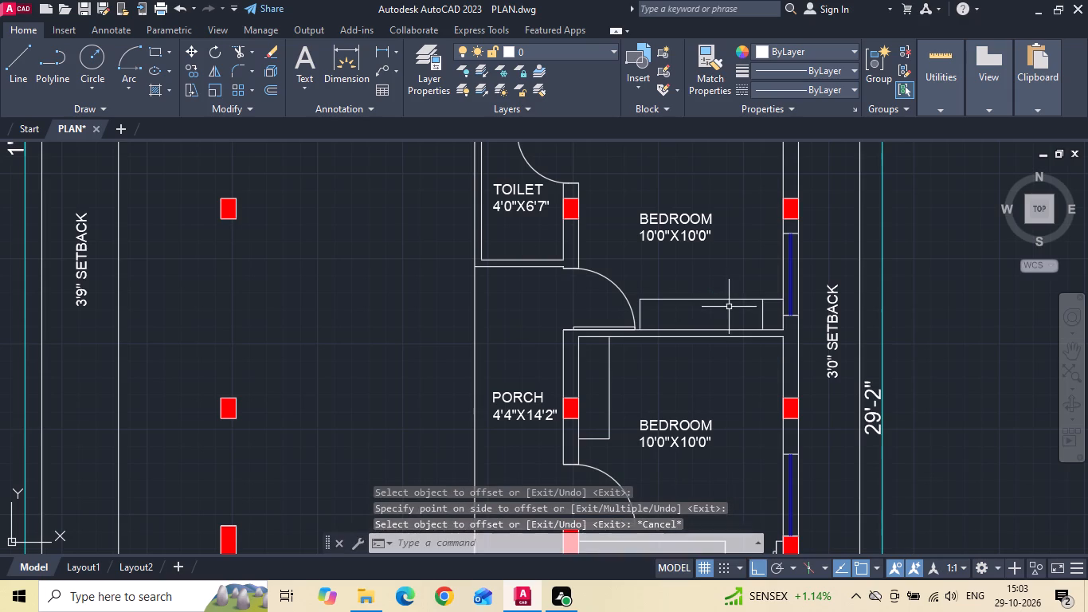
Trim the wardrobe's top line in the upper BEDROOM between the new end line and the right wall.
key(t)
key(r)
key(space)
click(769, 298)
key(Escape)
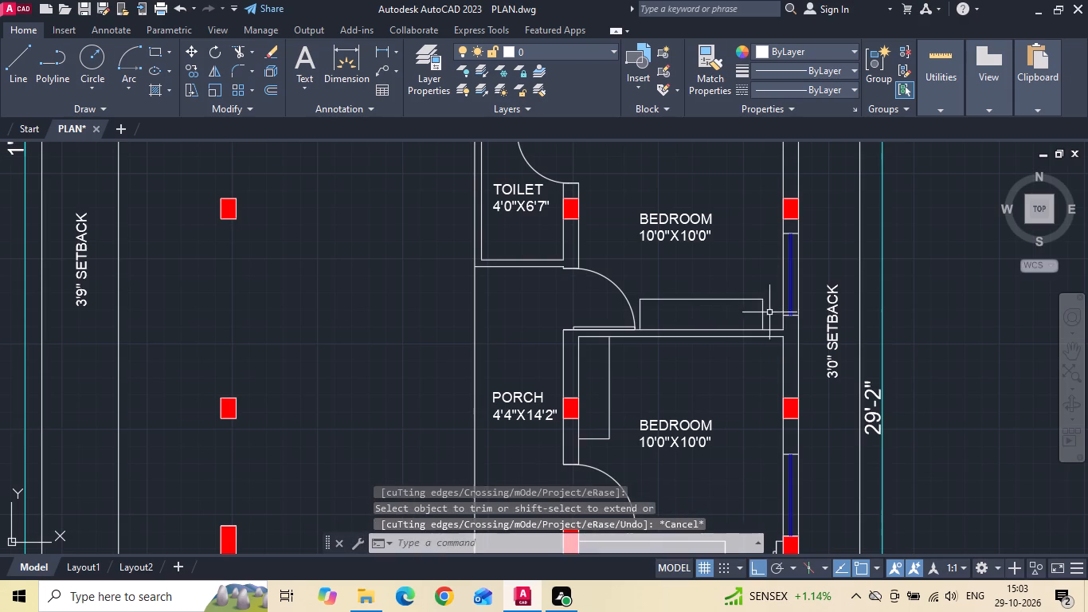
Copy the right end line of the upper BEDROOM's wardrobe 12 inches to the left as a divider.
click(765, 316)
click(747, 316)
right_click(747, 316)
click(777, 308)
click(742, 387)
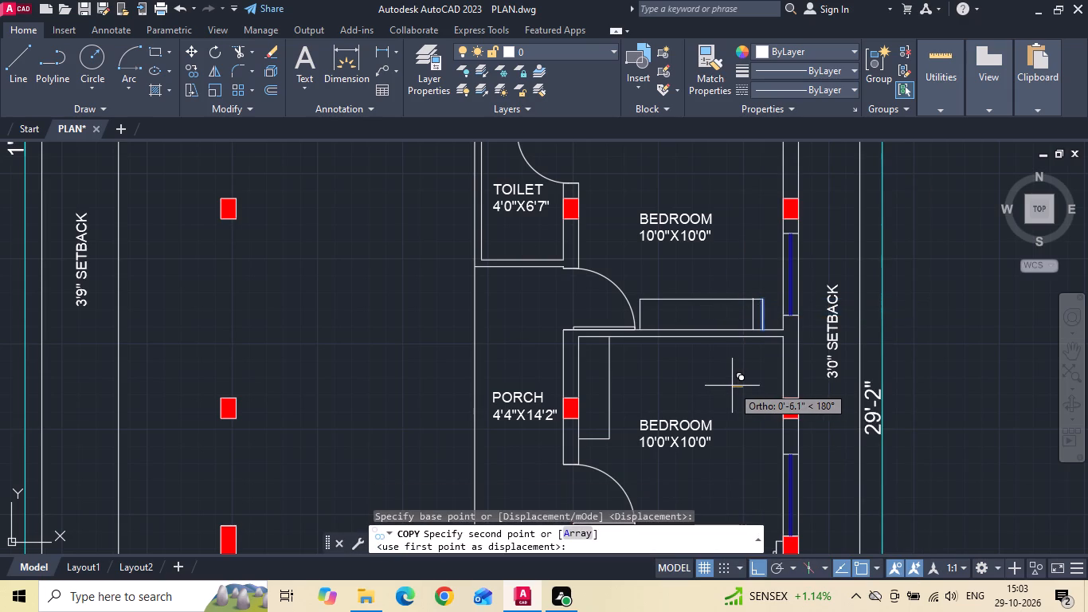
text(12)
key(space)
scroll(720, 303, down, 2)
key(Escape)
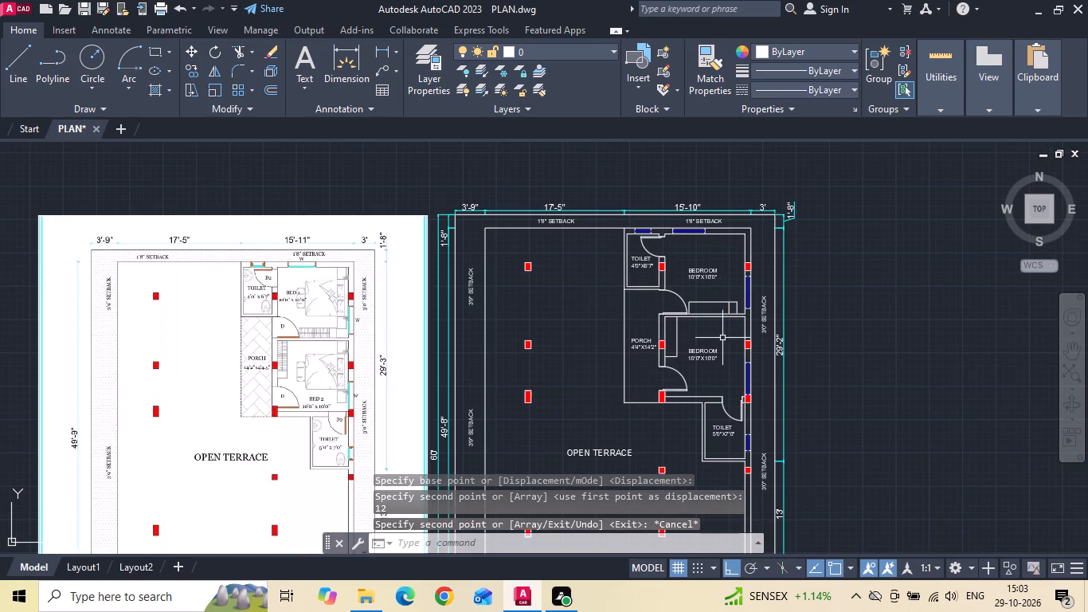
Offset the bottom line of the lower BEDROOM's wardrobe 12 inches upward as a divider.
scroll(726, 345, up, 2)
text(O 1)
key(2)
key(space)
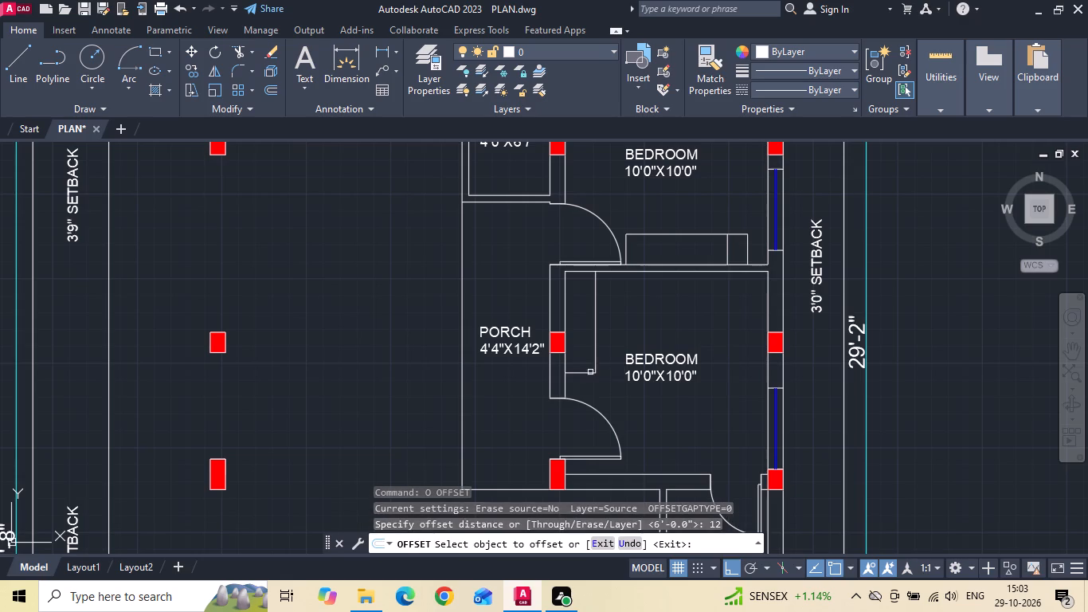
click(585, 372)
click(588, 335)
key(Escape)
scroll(675, 348, down, 2)
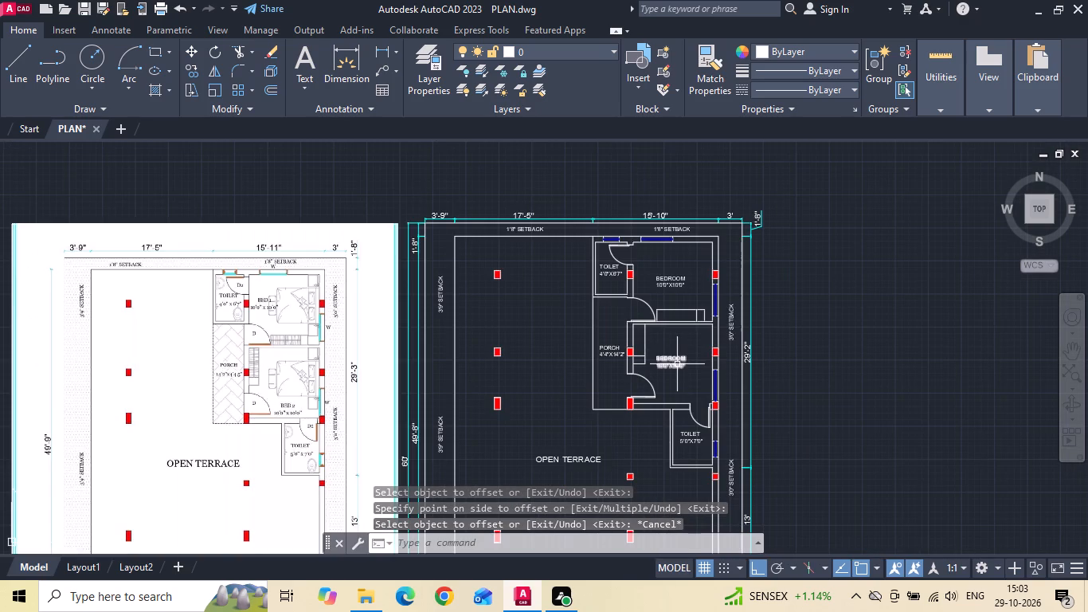
scroll(652, 326, up, 2)
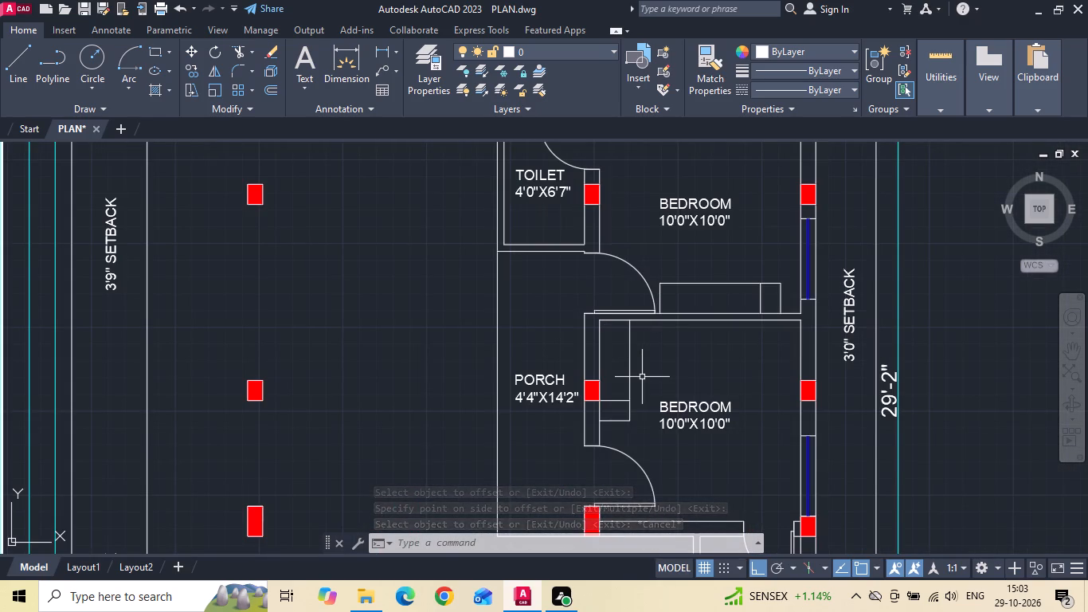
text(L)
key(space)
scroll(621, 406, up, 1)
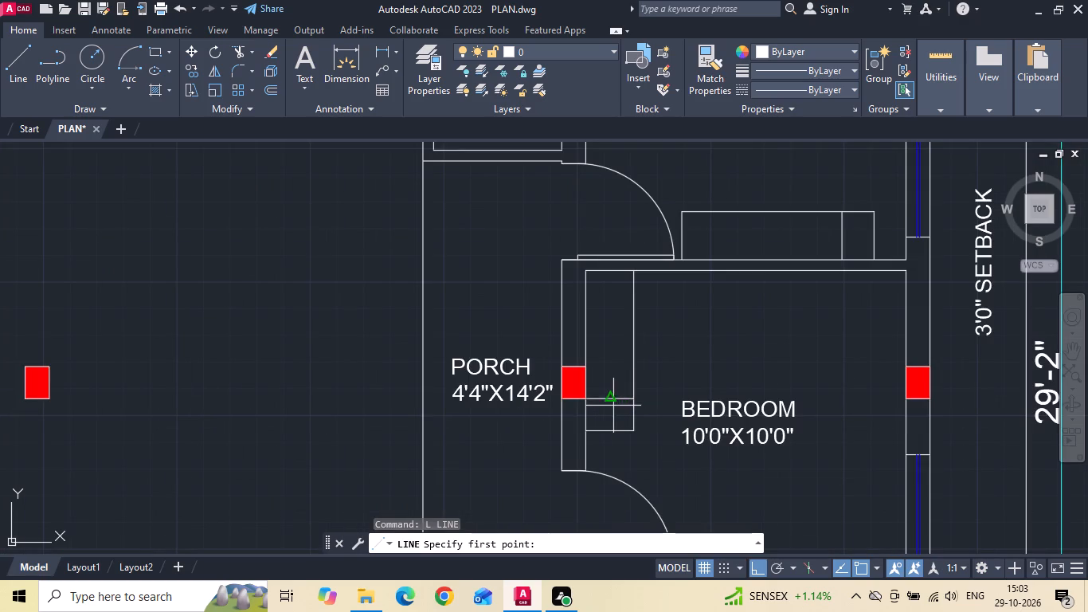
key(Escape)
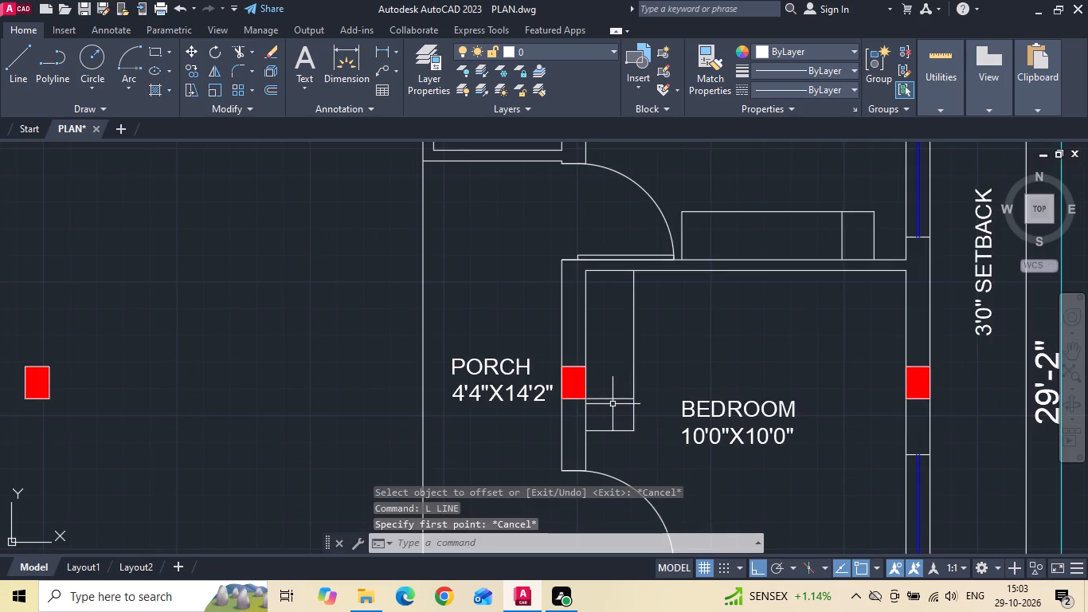
Save the drawing.
key(ctrl+s)
Hatch the large compartment of the lower BEDROOM's wardrobe with the ANSI31 pattern and set the hatch colour to ByLayer.
text(H)
key(space)
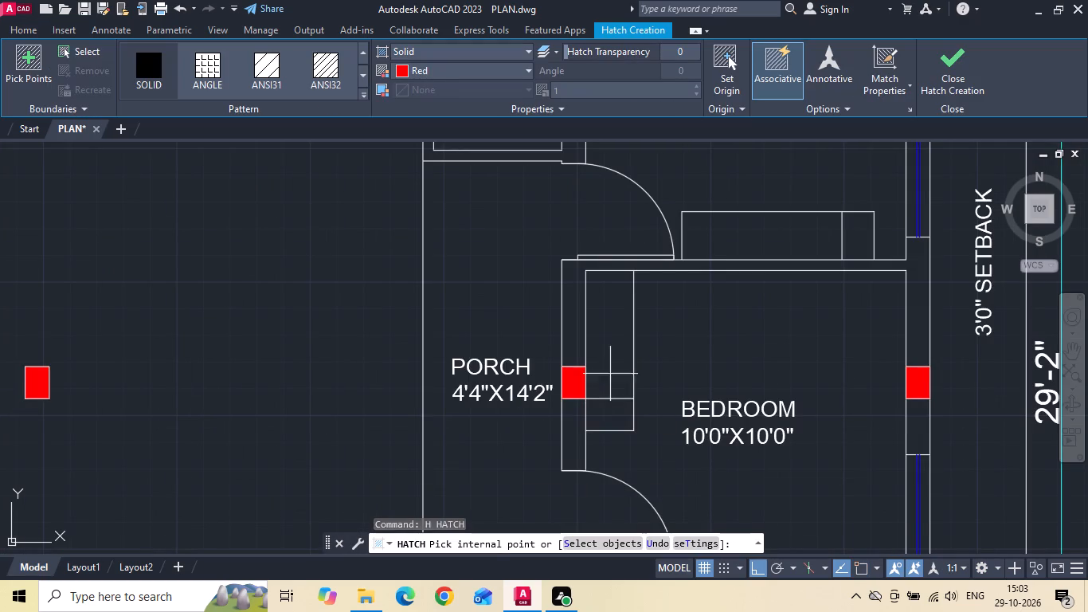
click(278, 74)
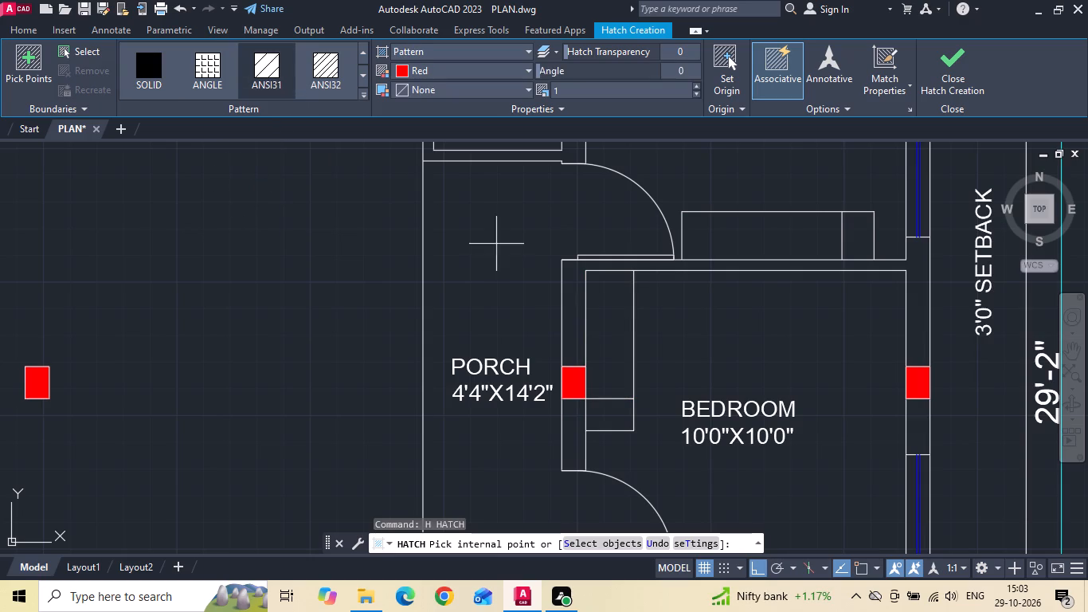
click(606, 320)
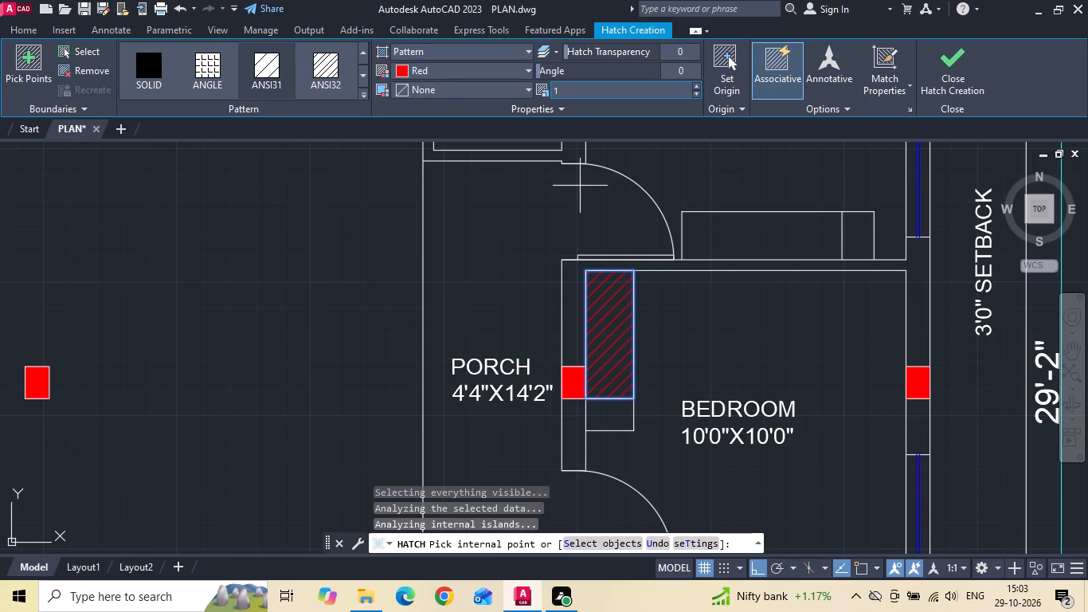
click(563, 95)
click(396, 73)
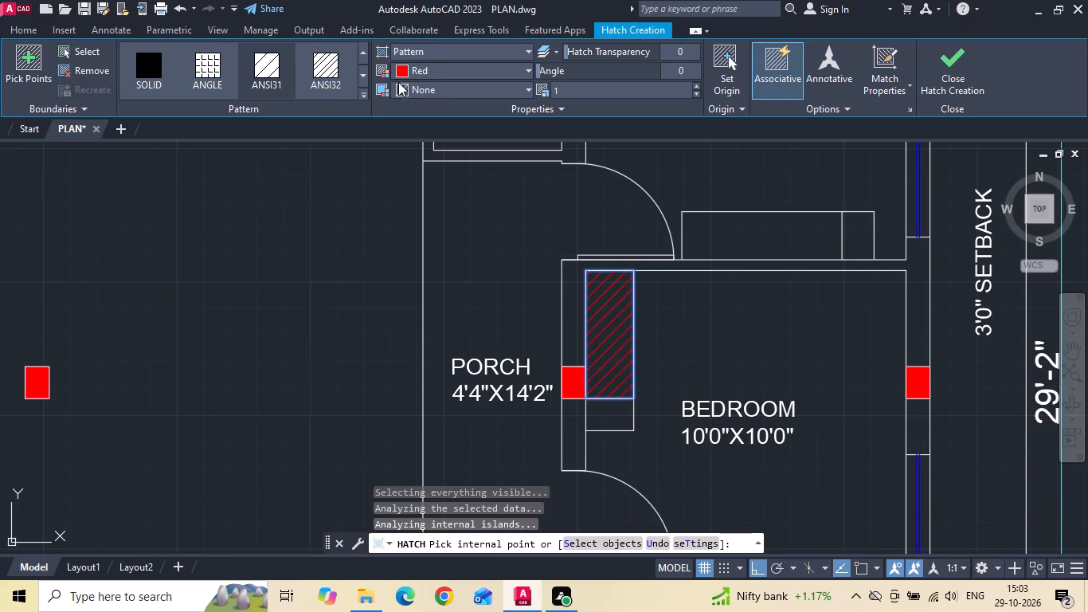
click(407, 92)
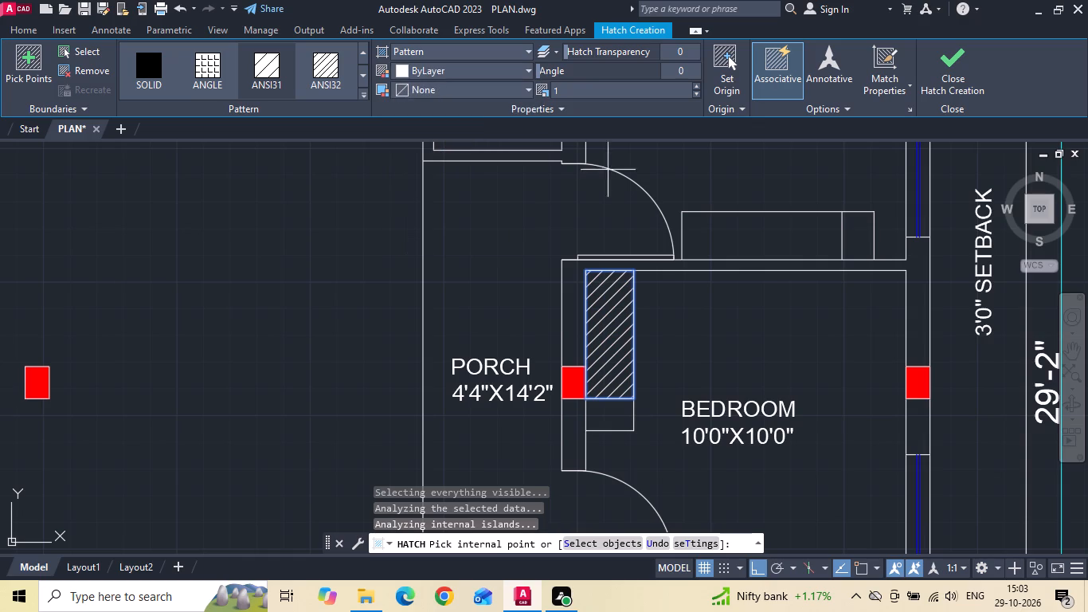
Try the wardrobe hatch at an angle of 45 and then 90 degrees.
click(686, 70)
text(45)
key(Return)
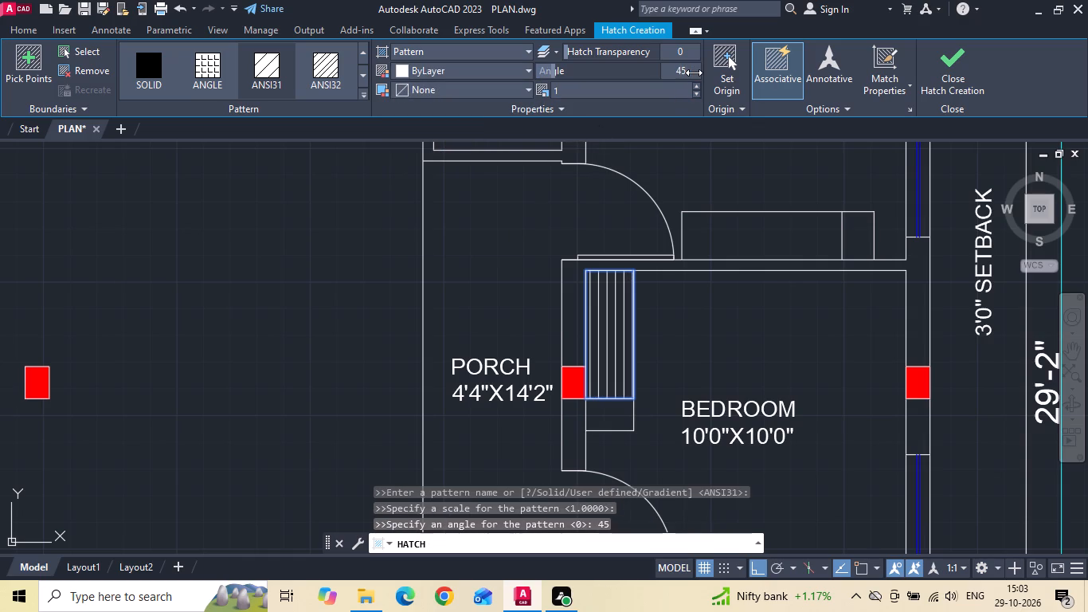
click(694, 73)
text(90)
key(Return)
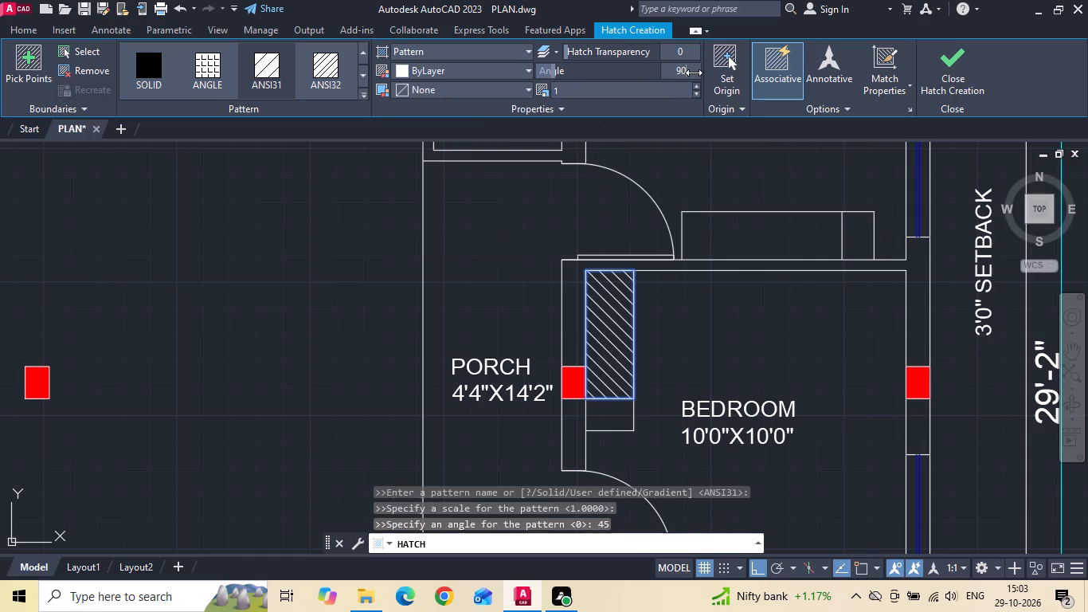
Set the lower BEDROOM wardrobe's hatch angle to 135 degrees and its scale to 0.5, and finish the hatch.
click(695, 73)
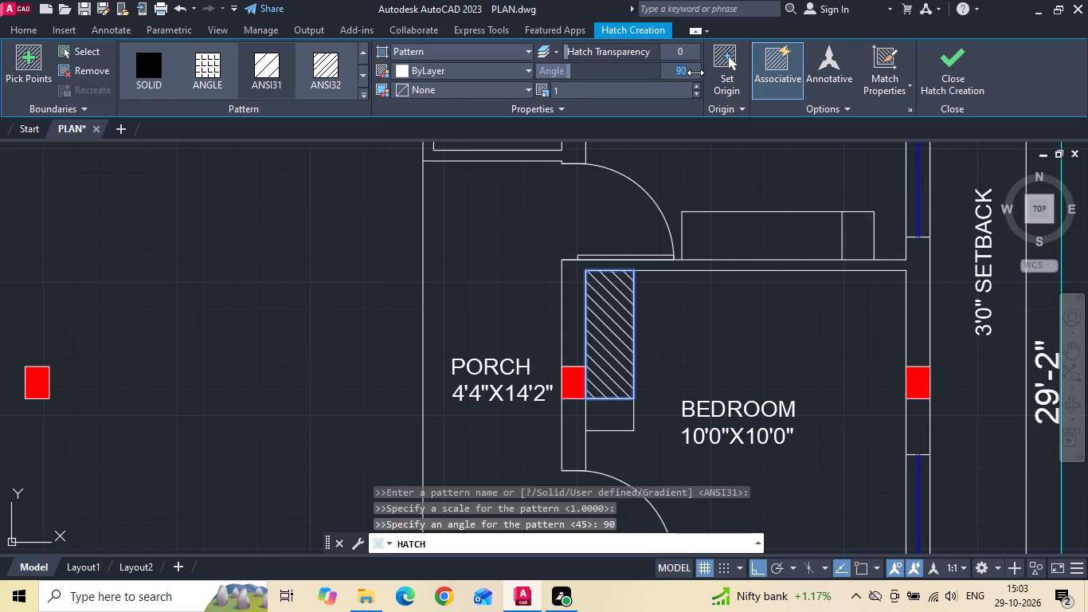
text(135)
key(Return)
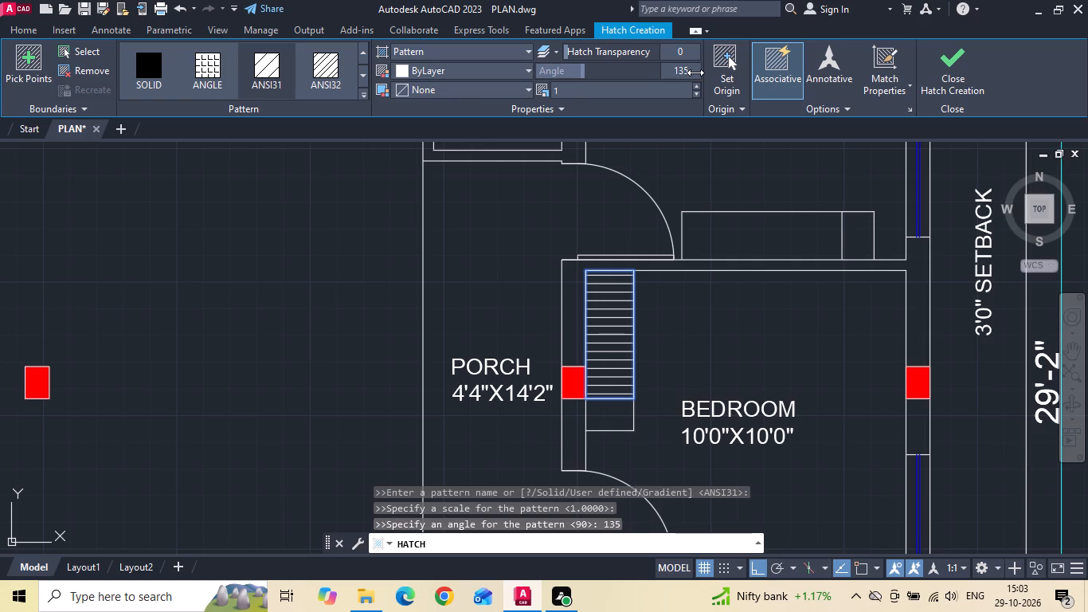
click(620, 95)
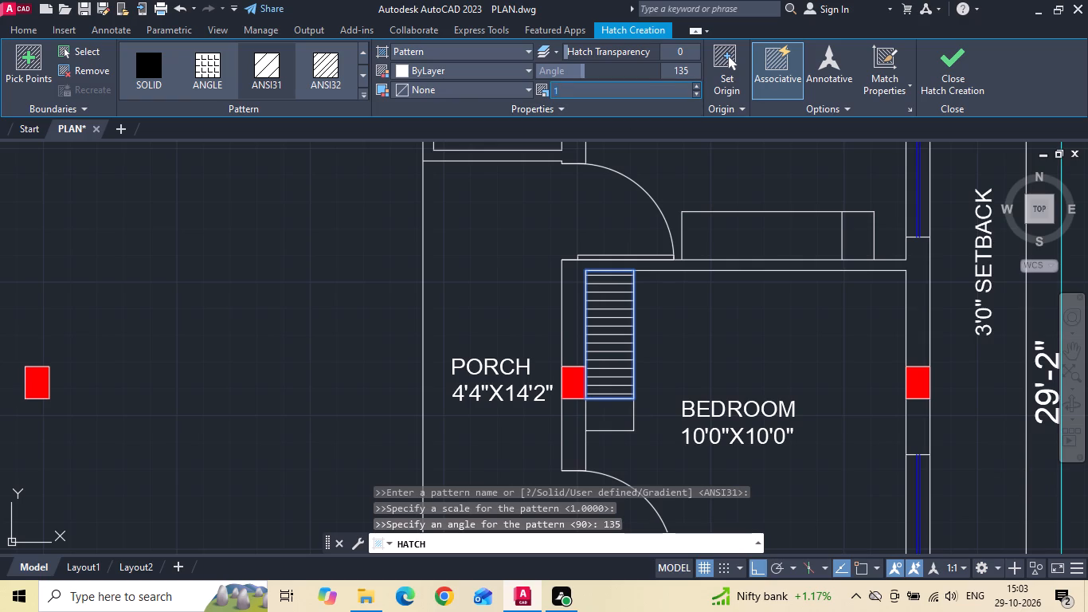
text(.5)
key(Return)
key(Escape)
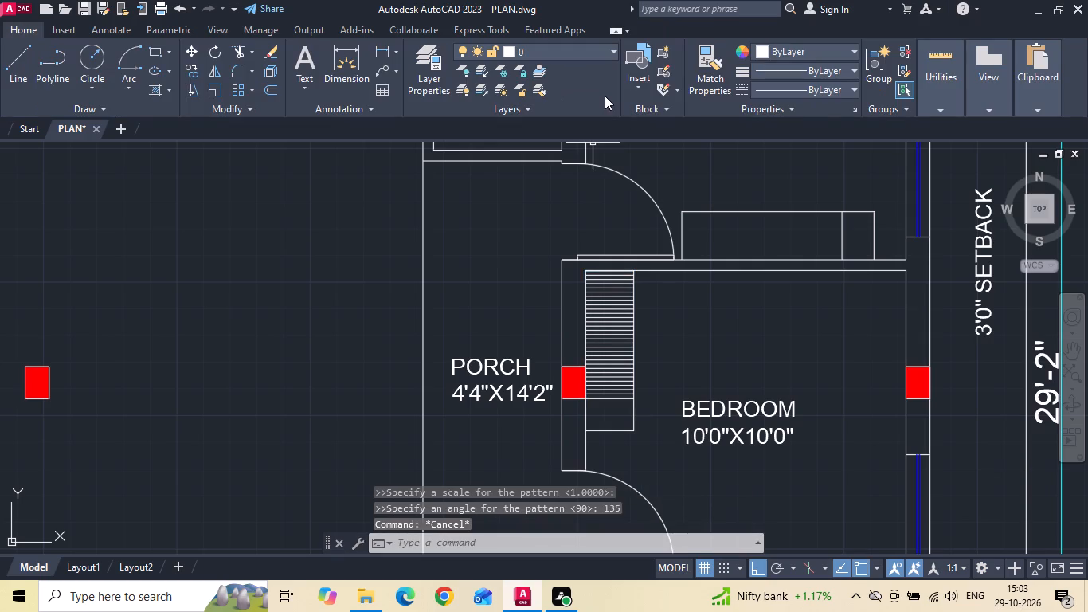
Draw a vertical centre line through the lower BEDROOM's hatched wardrobe compartment, from the divider up to the wall.
key(l)
key(space)
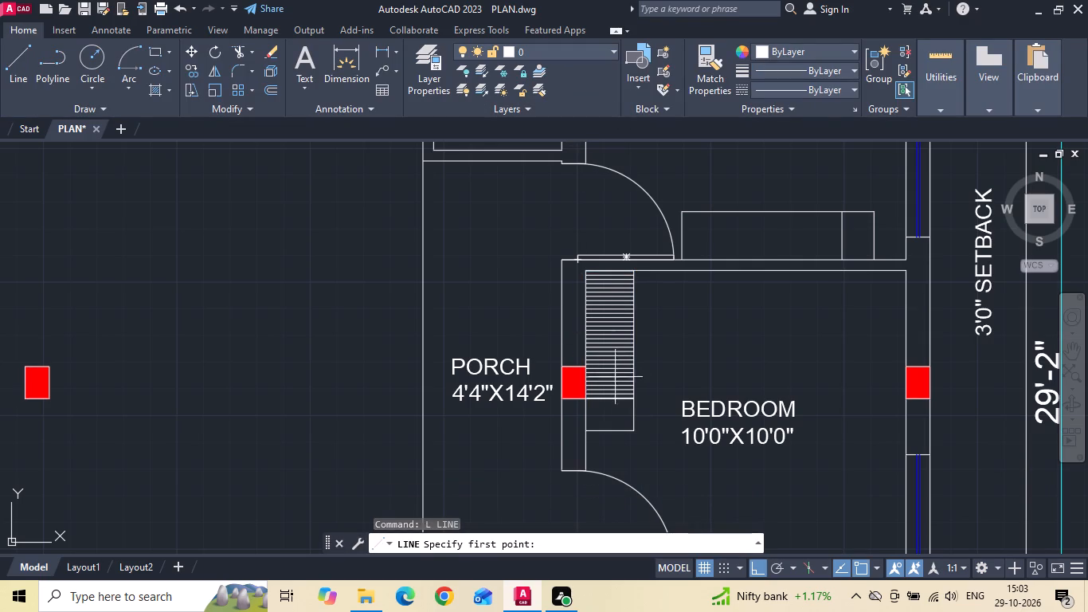
click(605, 397)
click(607, 266)
key(Escape)
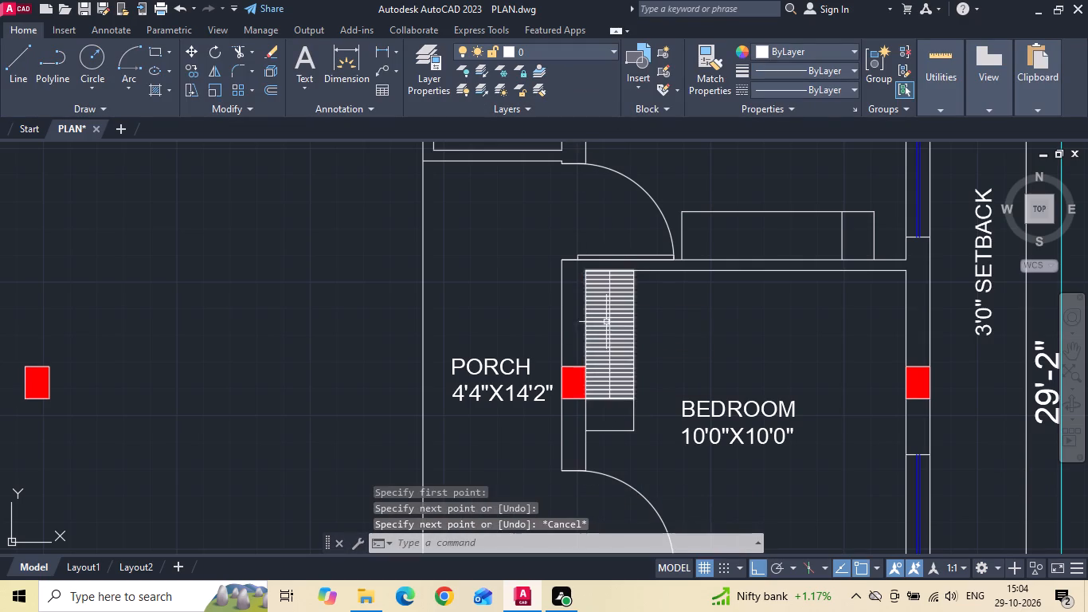
Draw a horizontal centre line through the upper BEDROOM's wardrobe, from its left end line to the divider.
scroll(601, 379, down, 2)
scroll(656, 351, up, 2)
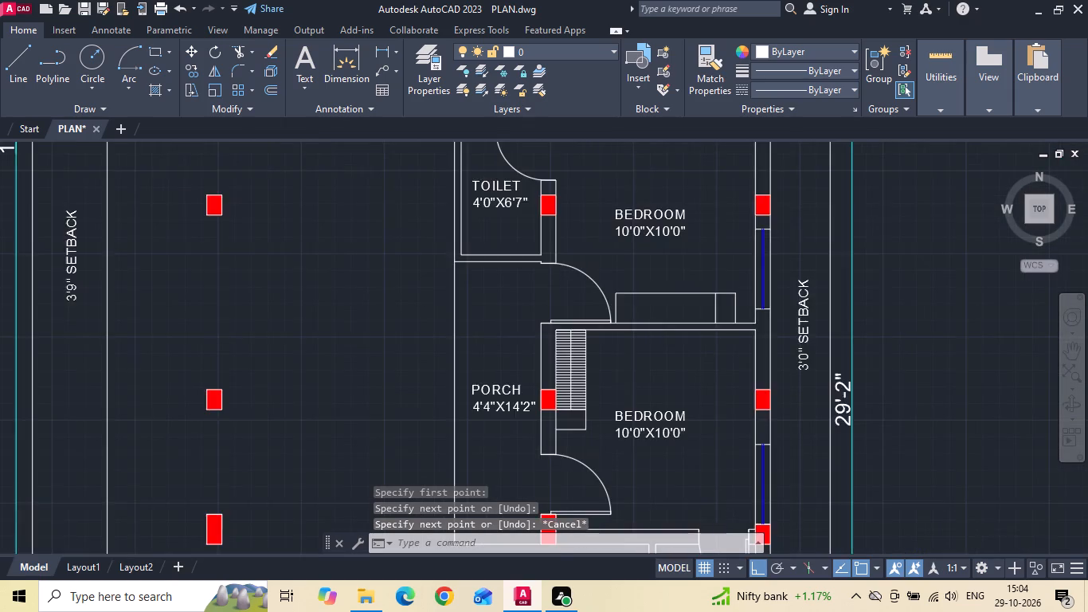
scroll(687, 301, up, 1)
middle_drag(686, 300, 646, 303)
key(h)
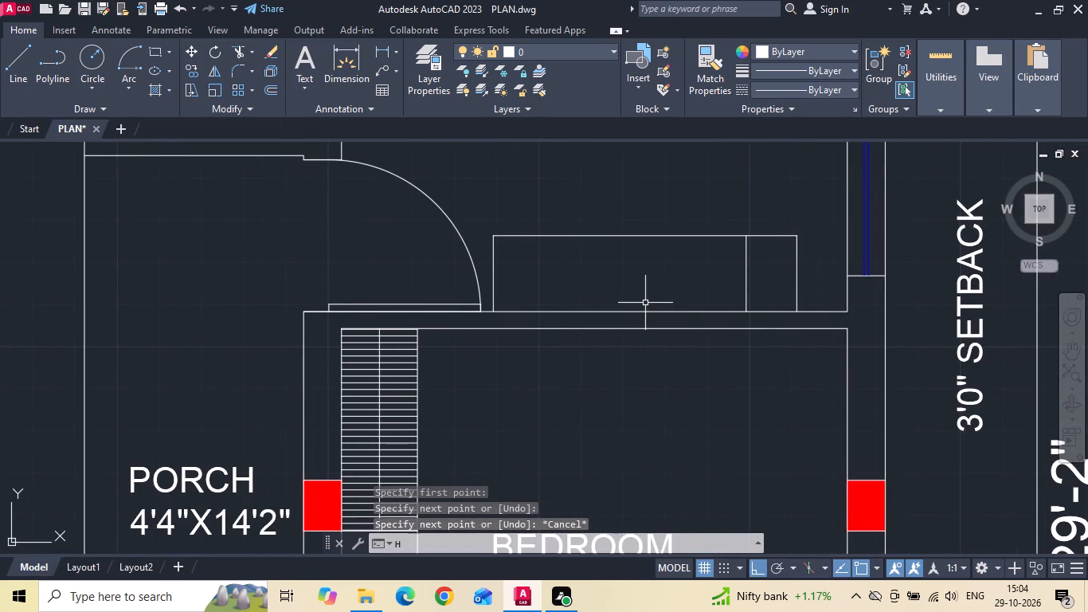
key(Escape)
key(l)
key(space)
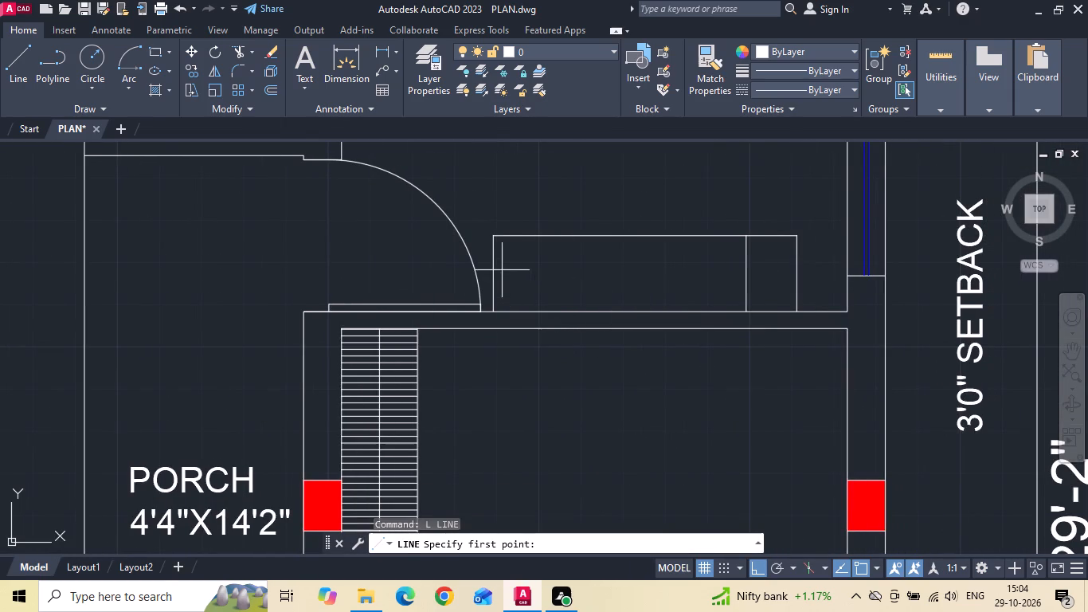
click(496, 279)
click(748, 270)
key(Escape)
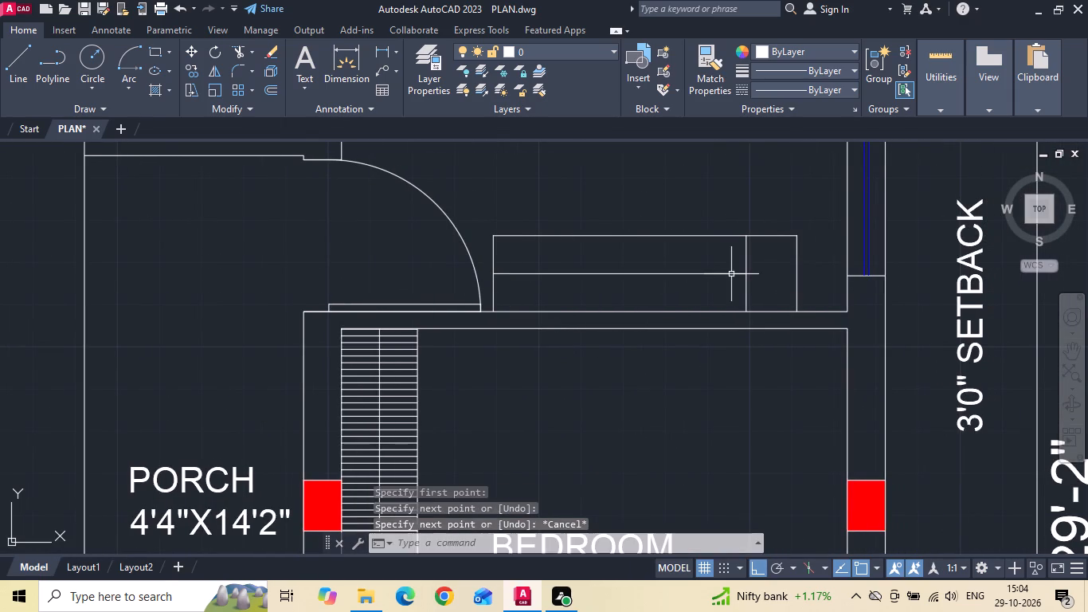
Hatch both halves of the upper BEDROOM wardrobe's large compartment with ANSI31 at a 45-degree angle and 0.5 scale.
key(h)
key(space)
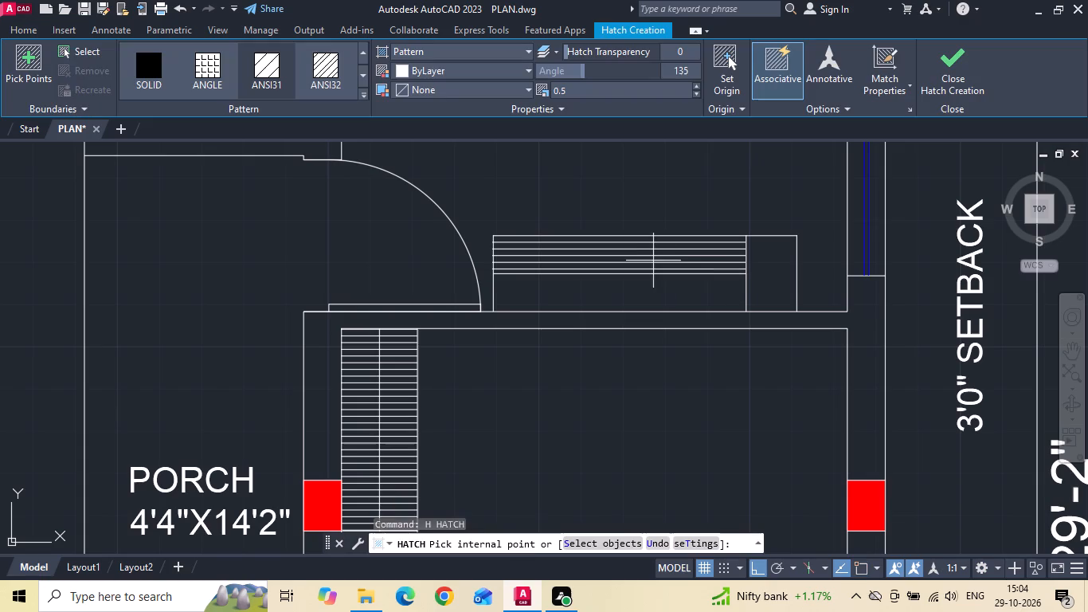
click(692, 76)
text(90)
key(Return)
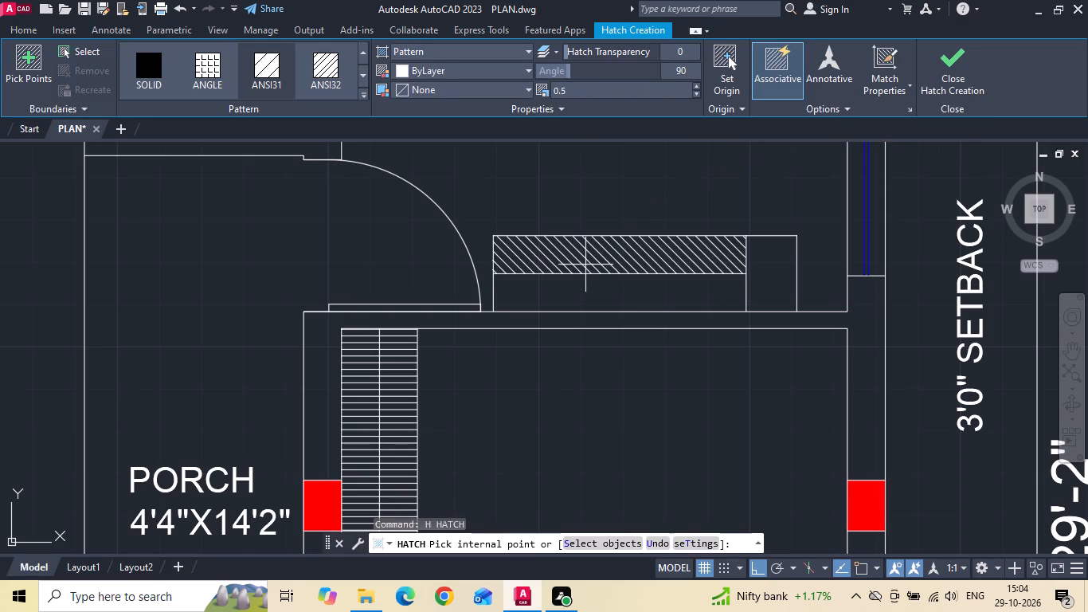
scroll(585, 265, down, 3)
middle_drag(585, 265, 698, 254)
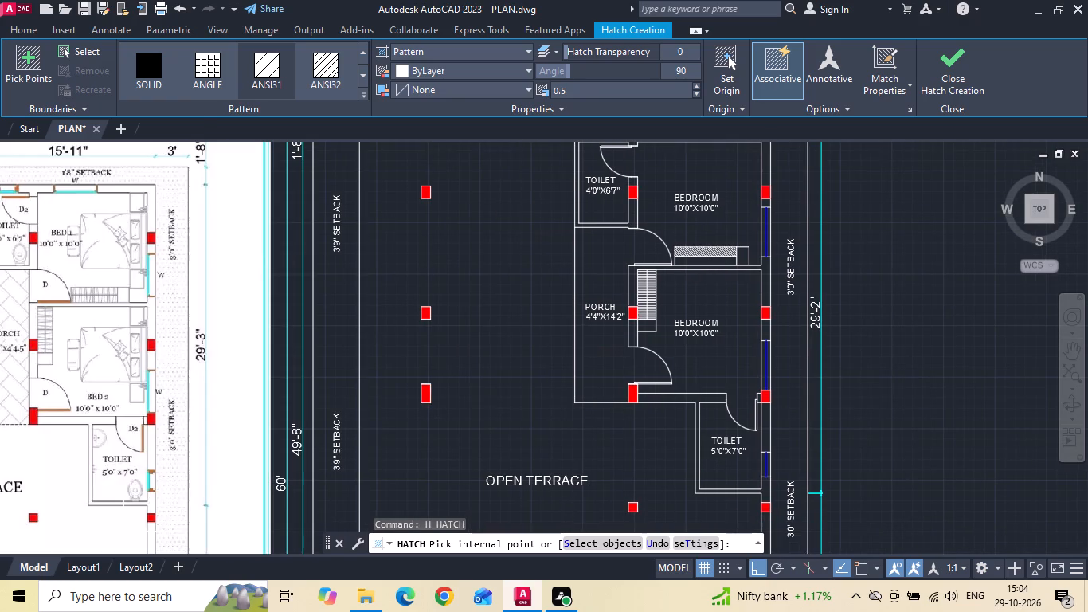
scroll(698, 254, up, 2)
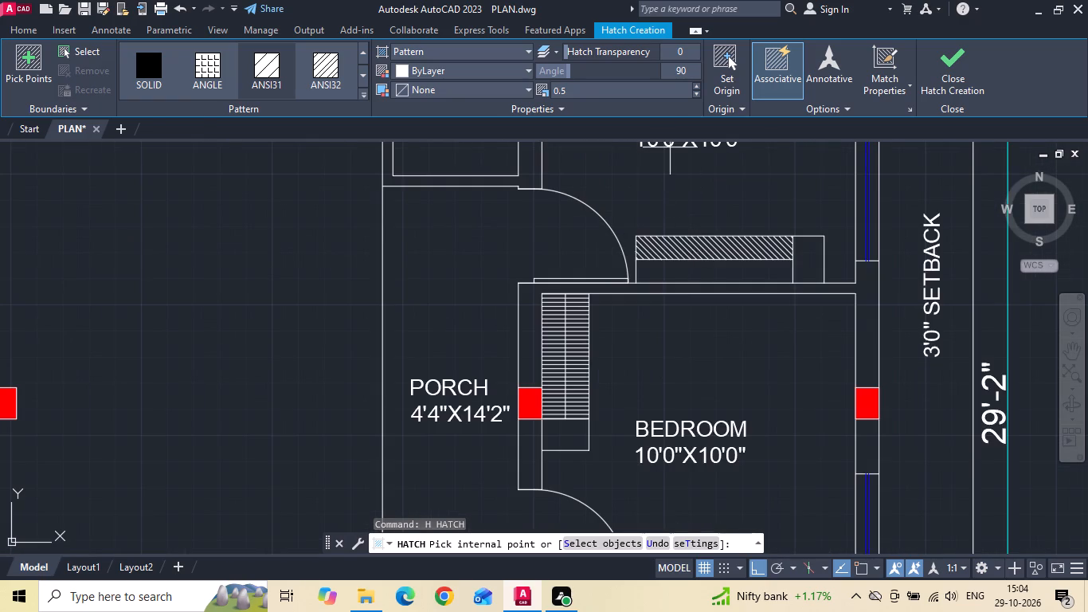
click(684, 73)
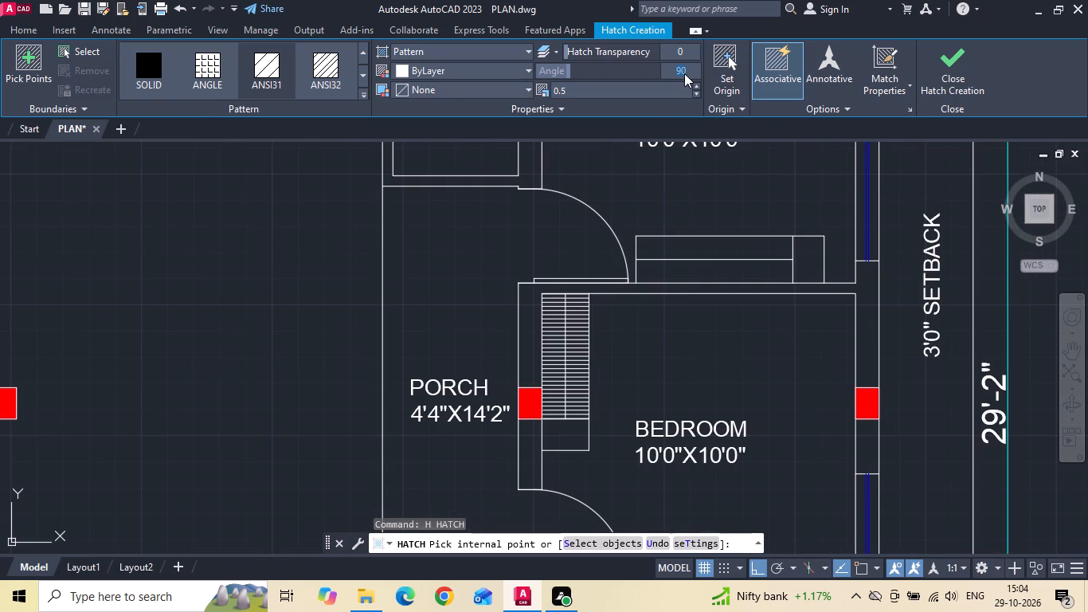
text(45)
key(Return)
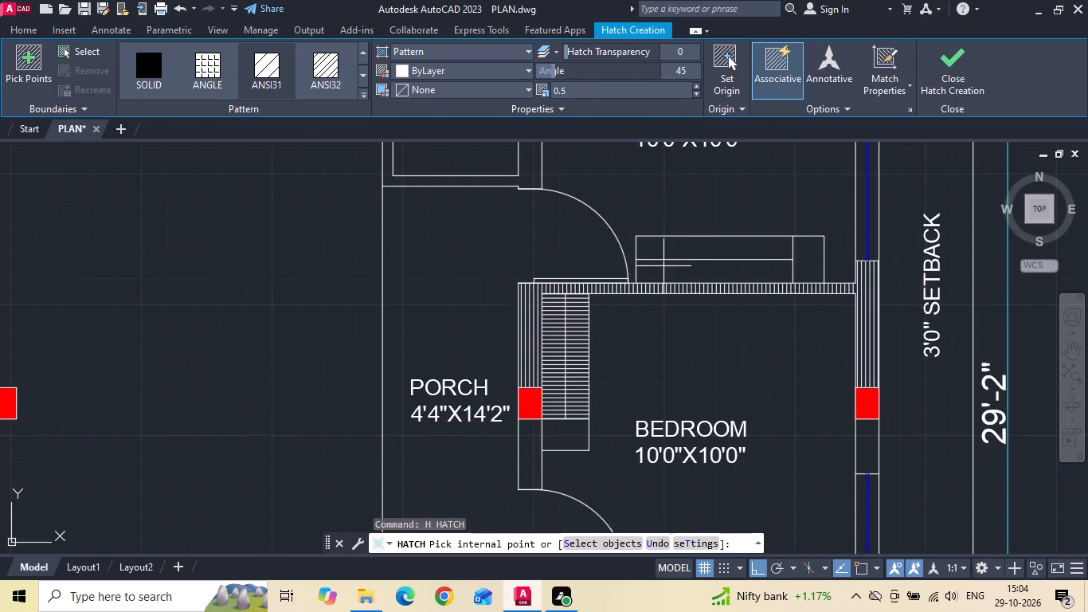
scroll(683, 246, up, 1)
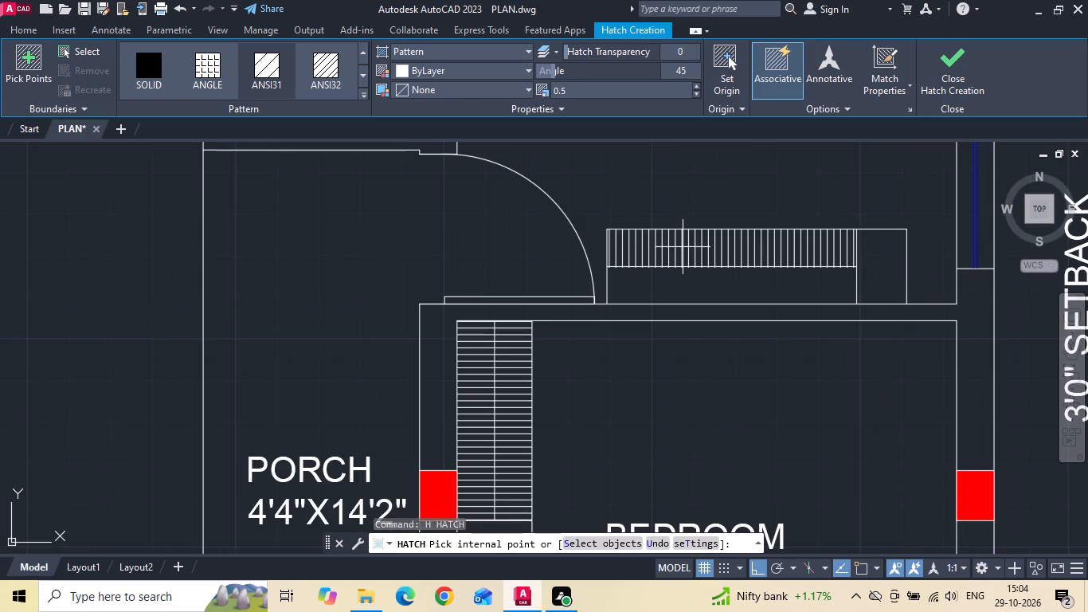
click(689, 260)
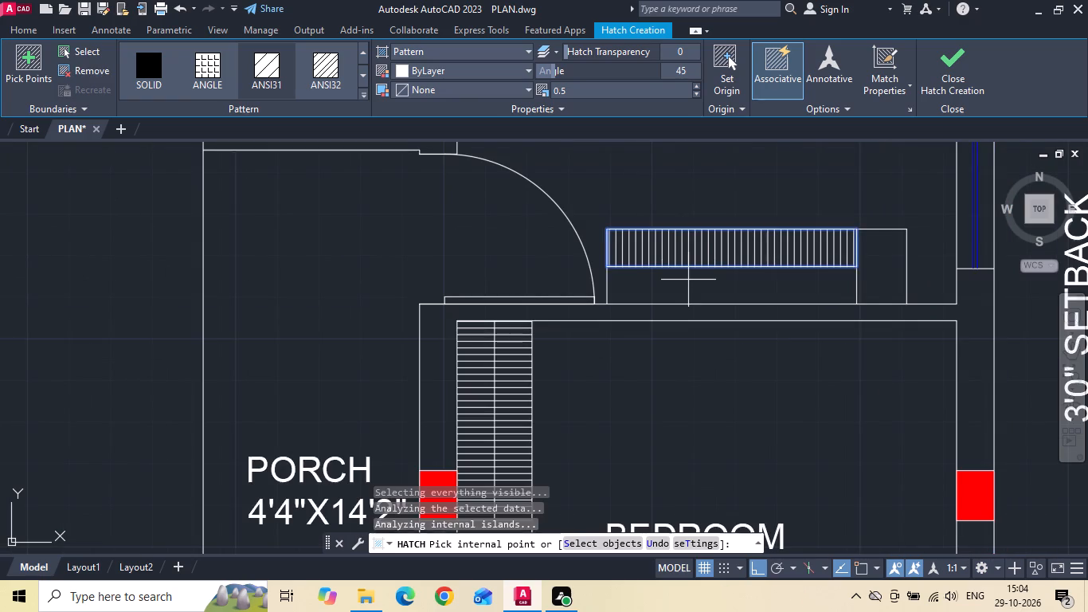
click(687, 281)
key(Escape)
In the 28'-3" wide floor plan, offset the bottom line of the M.BEDROOM's wardrobe 12 inches upward as a divider.
scroll(684, 283, down, 1)
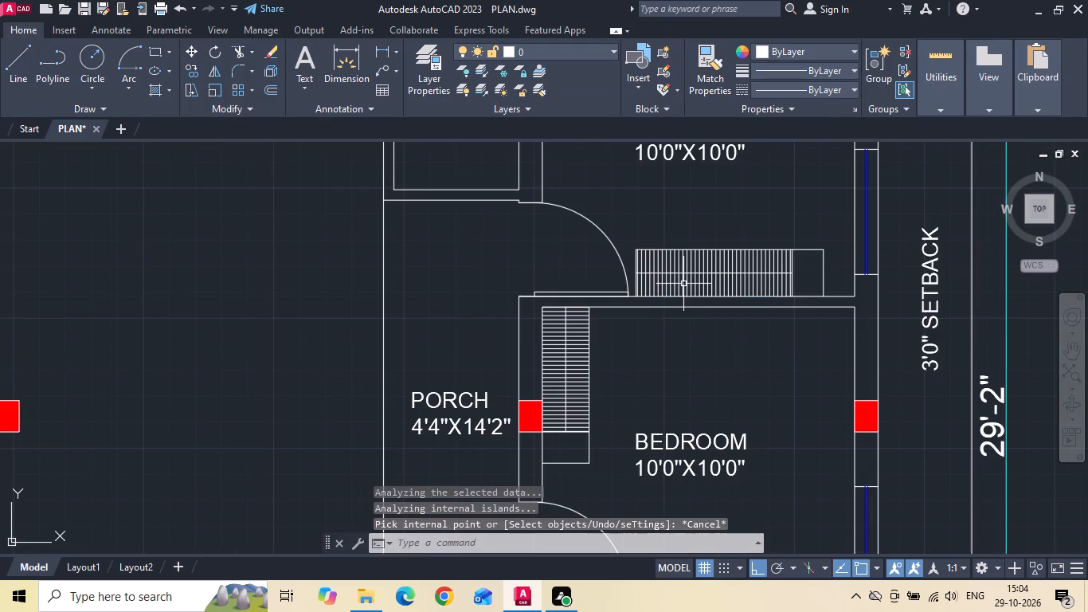
scroll(695, 292, down, 4)
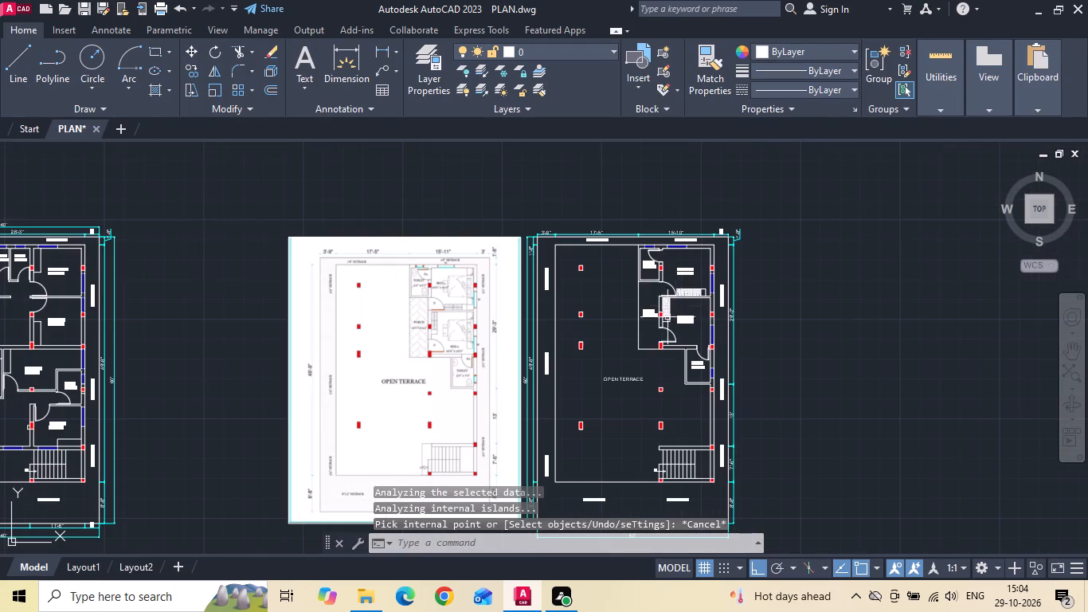
middle_drag(460, 385, 799, 374)
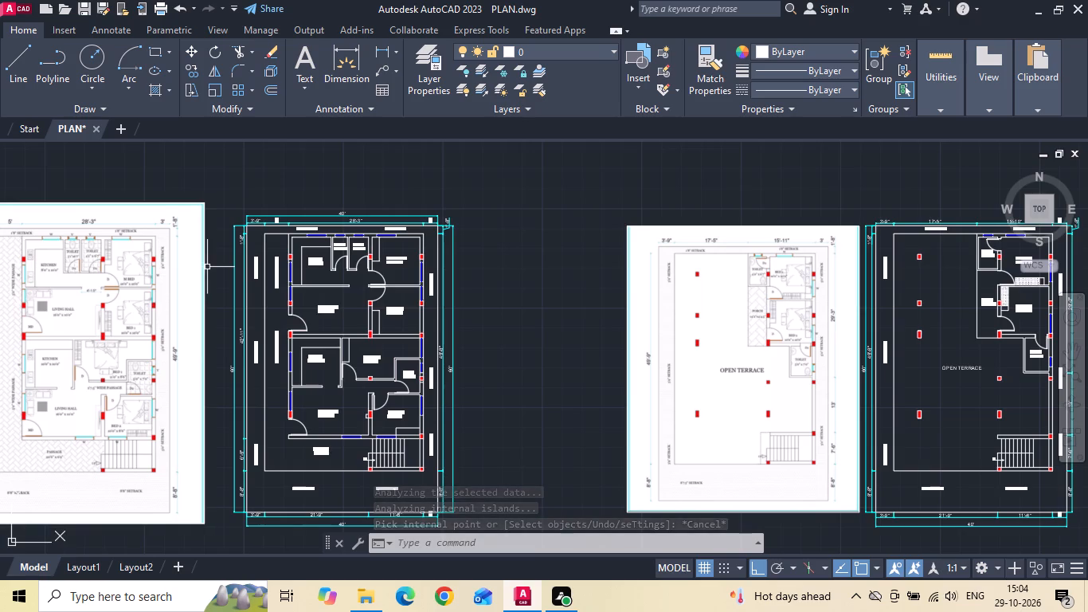
scroll(258, 242, up, 2)
key(o)
key(space)
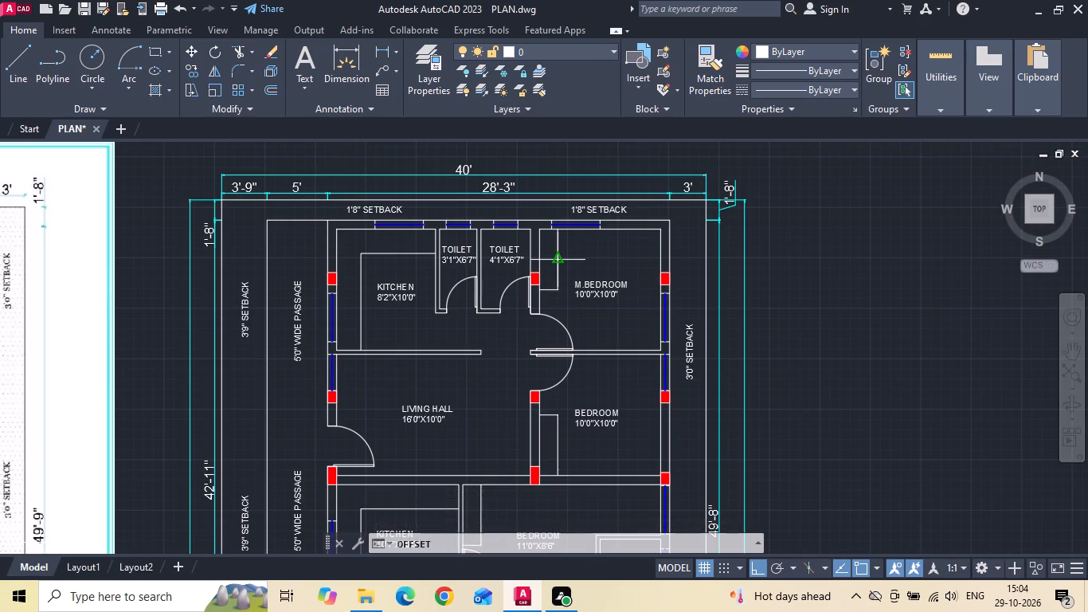
text(12)
key(space)
scroll(552, 265, up, 1)
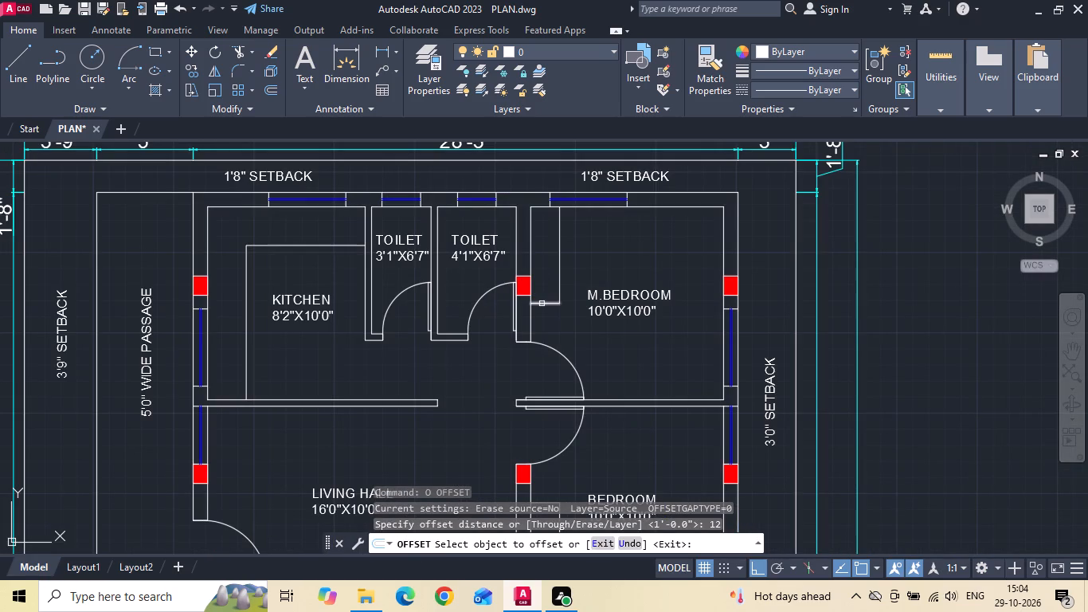
drag(542, 304, 545, 292)
click(554, 253)
In the 10'0"X10'0" BEDROOM below the M.BEDROOM, offset the bottom wall line 12 inches upward and trim it to the wardrobe's width.
scroll(587, 244, down, 2)
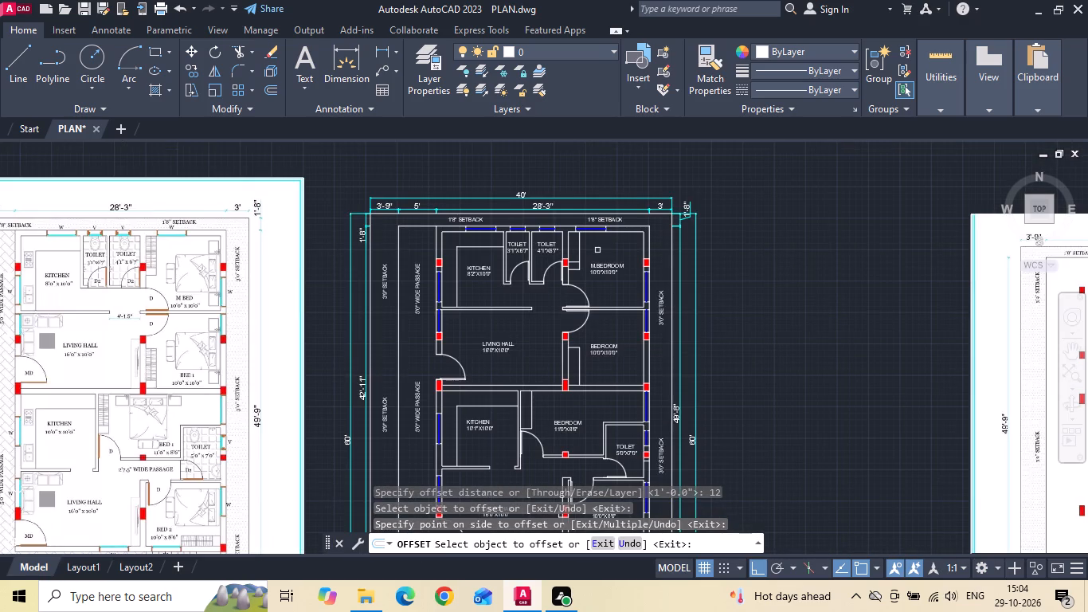
scroll(581, 377, up, 1)
click(568, 390)
click(578, 360)
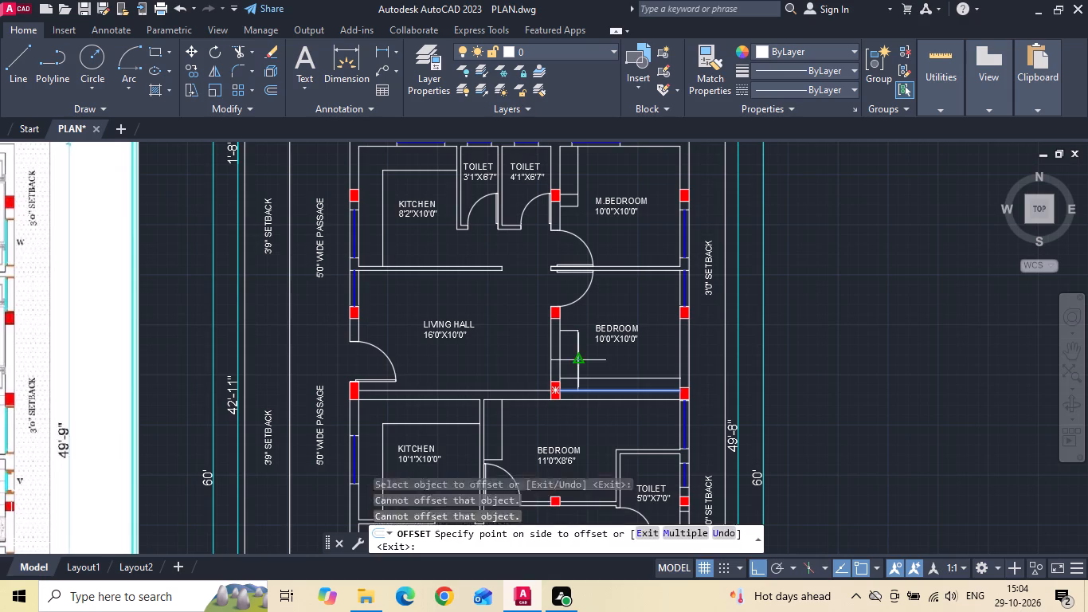
key(Escape)
text(TR)
key(space)
click(597, 378)
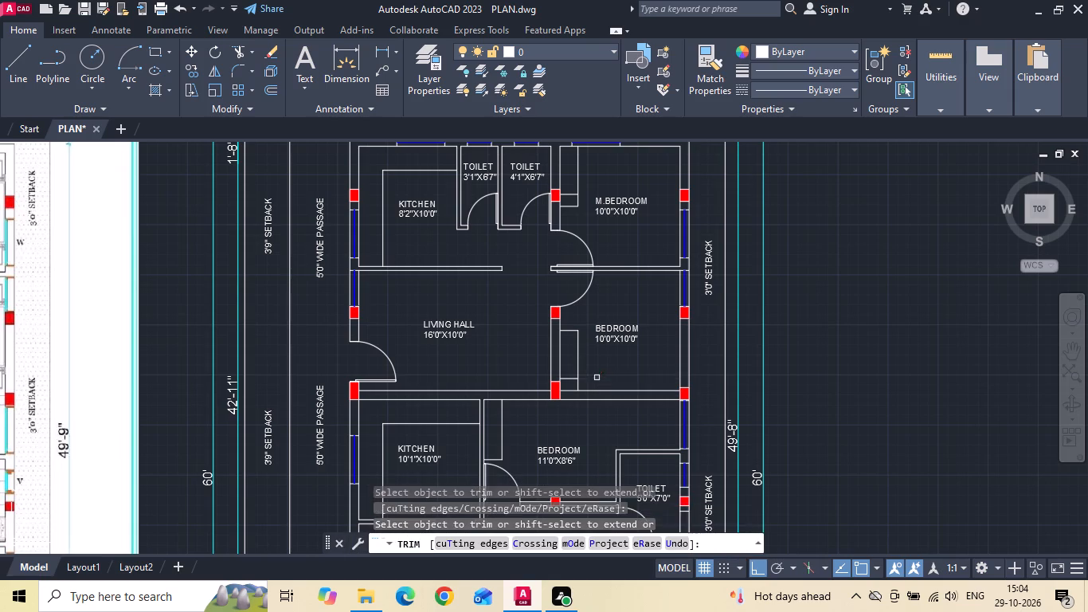
scroll(598, 361, down, 2)
middle_drag(598, 360, 612, 281)
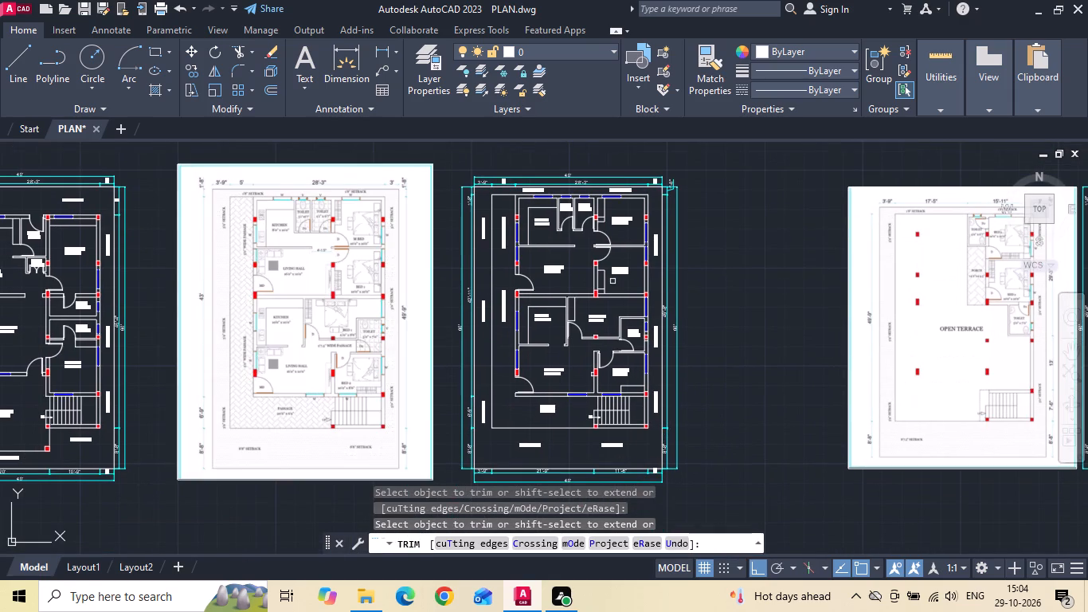
key(Escape)
In the 10'0"X8'6" BEDROOM, offset the right wall line 12 inches inward and trim off the part above the wardrobe.
scroll(622, 394, up, 2)
scroll(622, 394, down, 1)
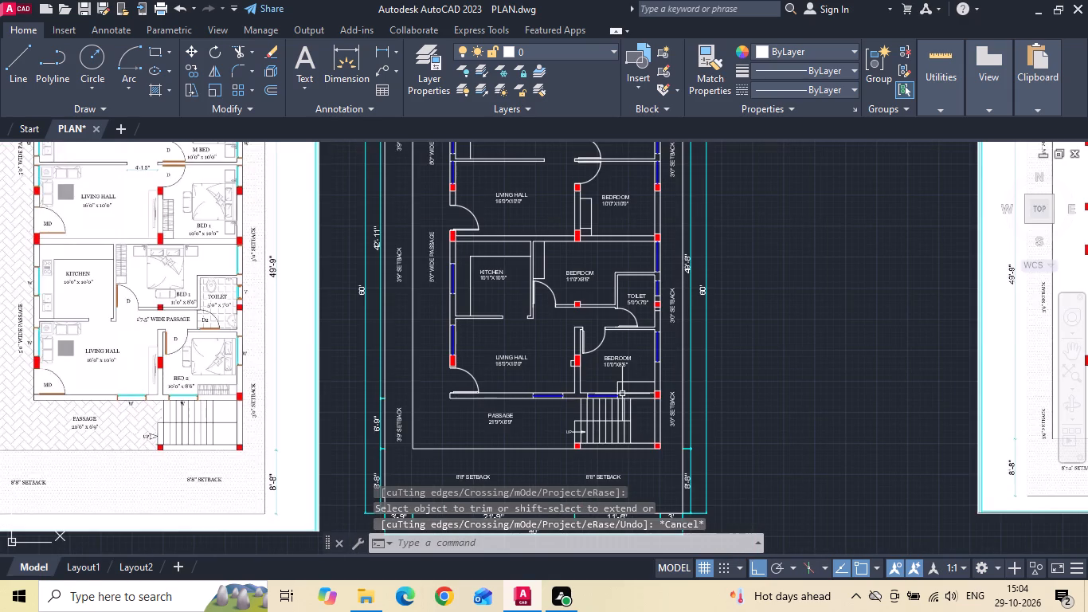
scroll(627, 389, up, 2)
text(O 12)
key(space)
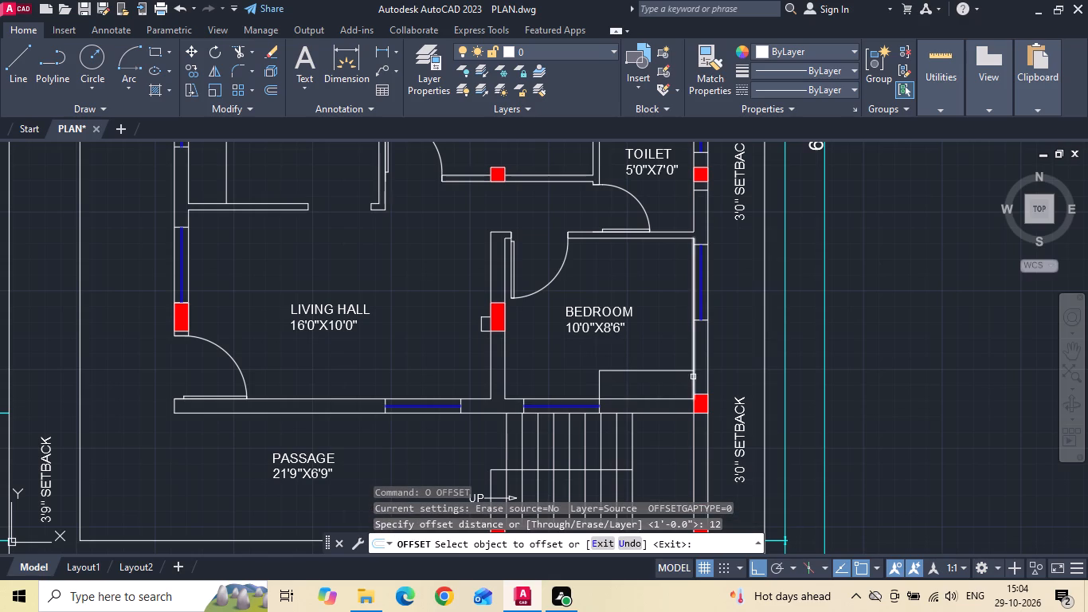
click(694, 379)
click(675, 379)
key(Escape)
key(t)
key(r)
key(space)
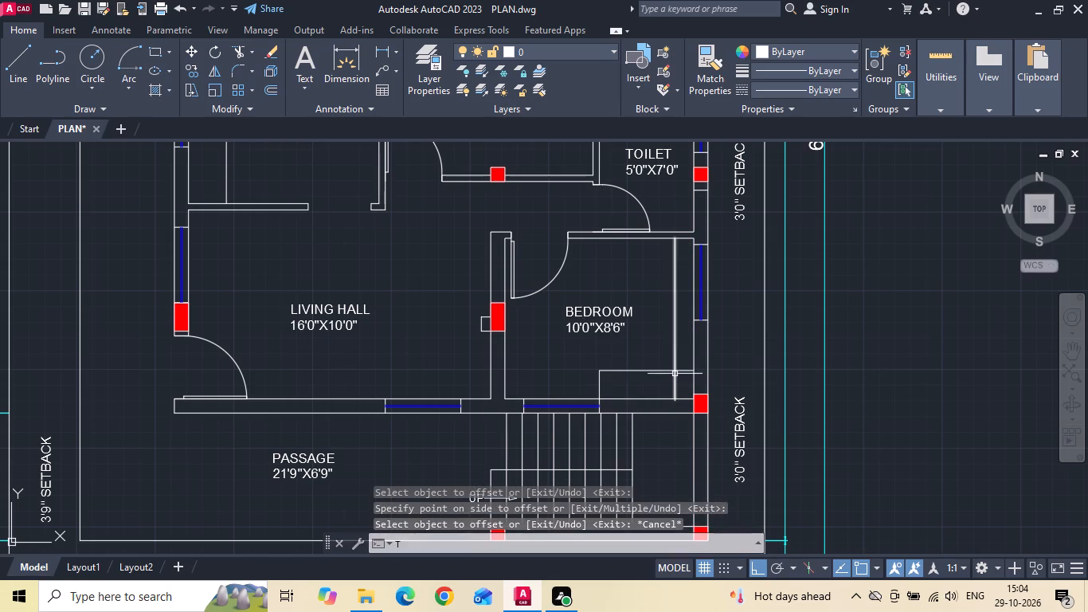
click(677, 348)
scroll(677, 347, down, 2)
key(Escape)
Hatch the large compartment of the 10'0"X8'6" BEDROOM's wardrobe with ANSI31 at a 45-degree angle and 0.5 scale.
scroll(656, 347, down, 2)
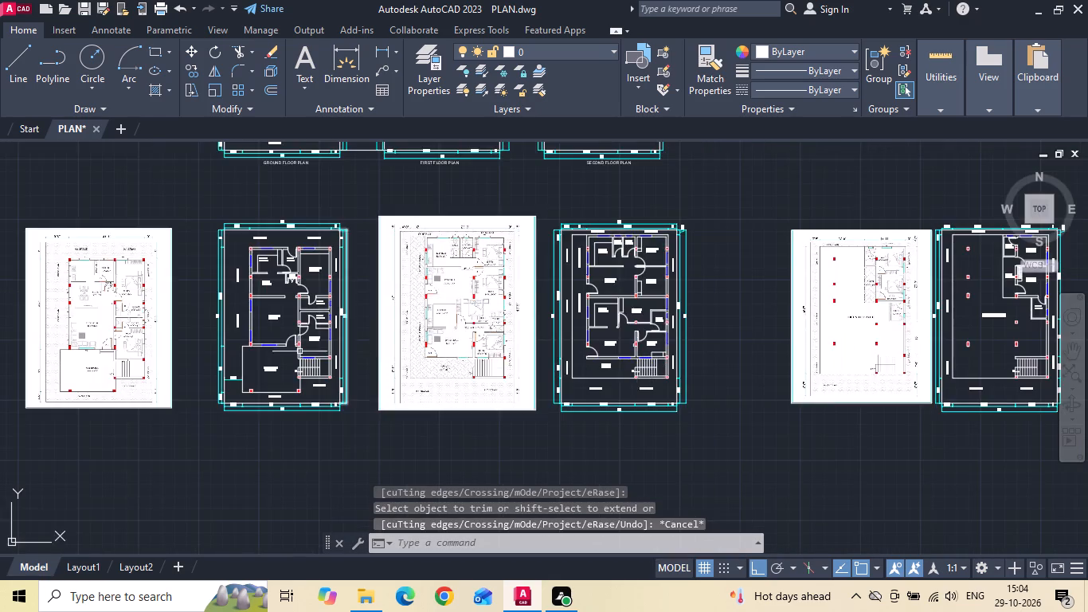
scroll(295, 351, up, 2)
scroll(306, 351, down, 2)
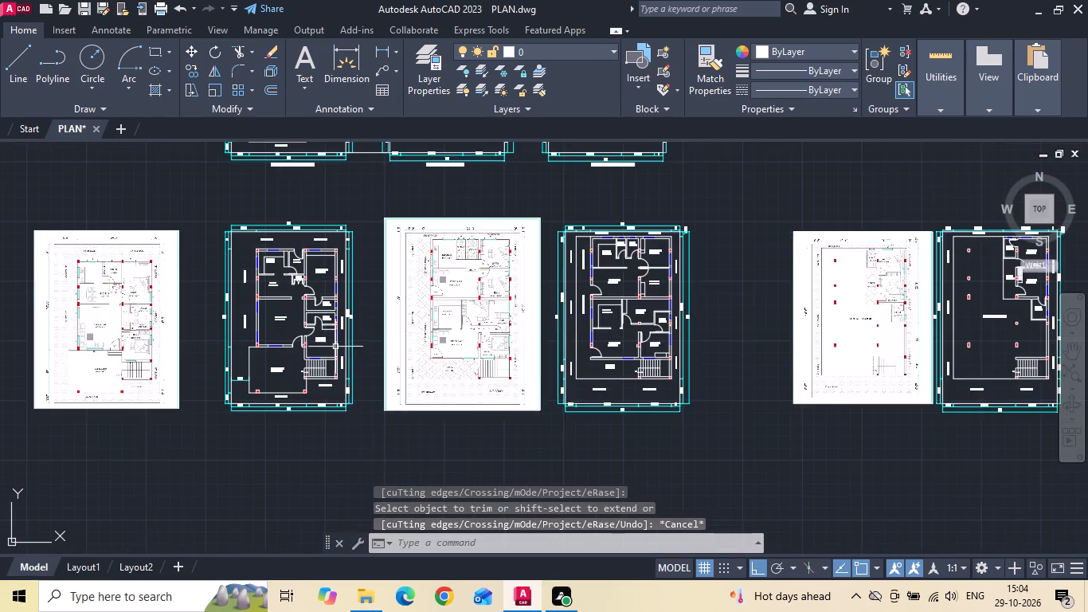
scroll(647, 275, up, 2)
middle_drag(632, 222, 593, 345)
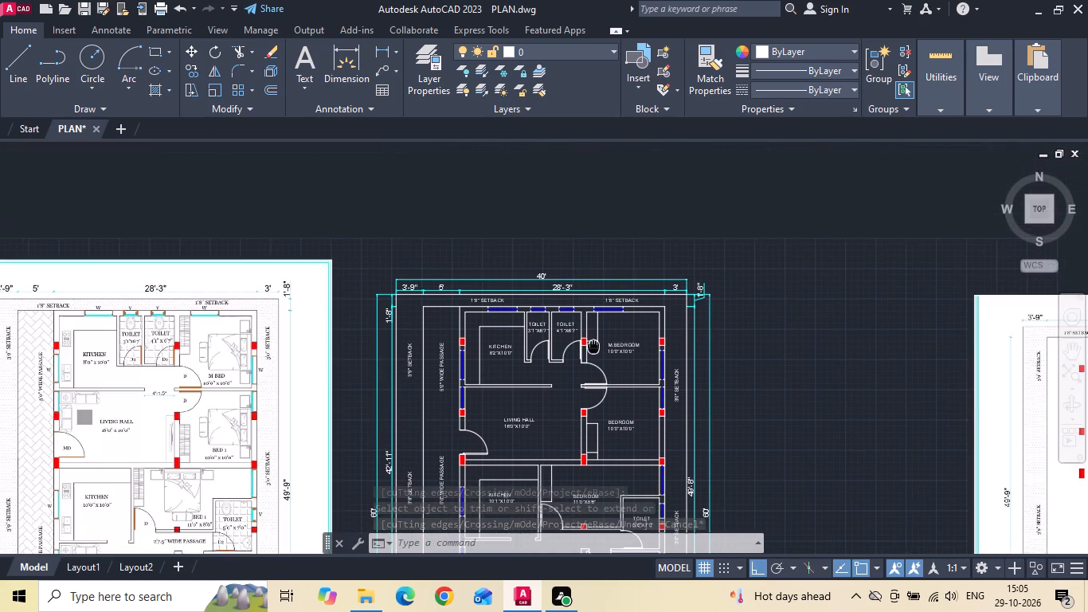
text(H)
key(space)
scroll(600, 335, up, 1)
scroll(590, 327, down, 1)
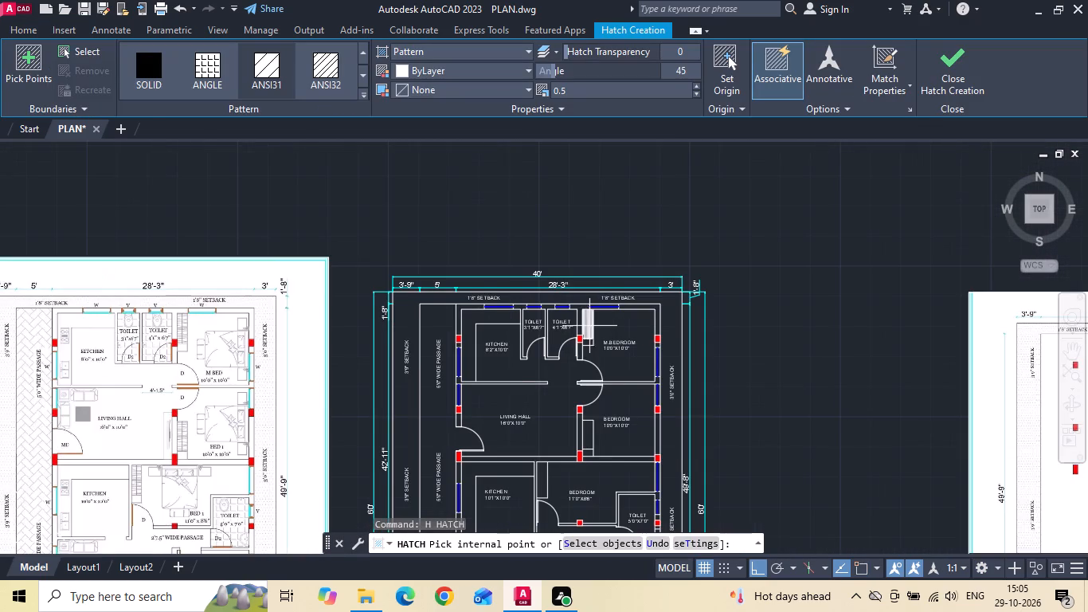
middle_drag(583, 361, 583, 244)
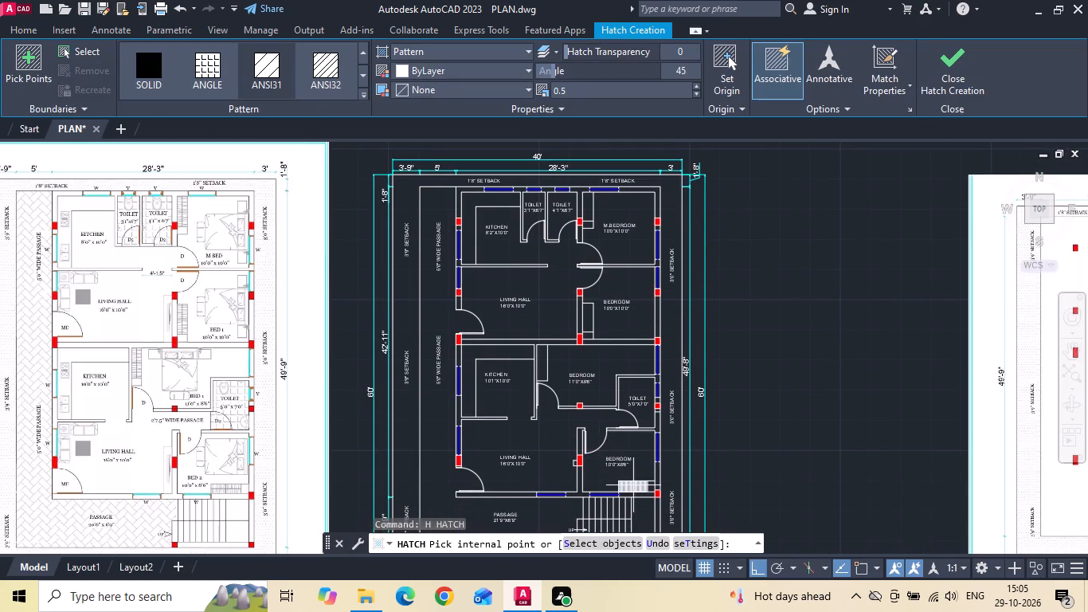
scroll(633, 485, up, 2)
click(633, 485)
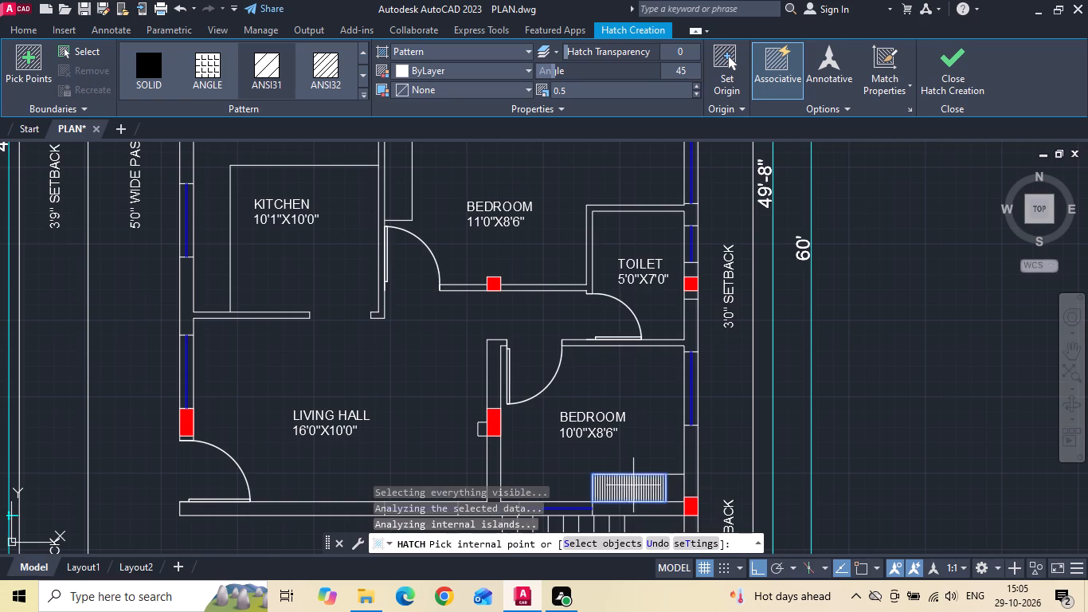
key(Escape)
Draw a horizontal centre line through the 10'0"X8'6" BEDROOM's hatched wardrobe compartment, from the divider to its left end line.
key(l)
key(space)
scroll(659, 514, up, 2)
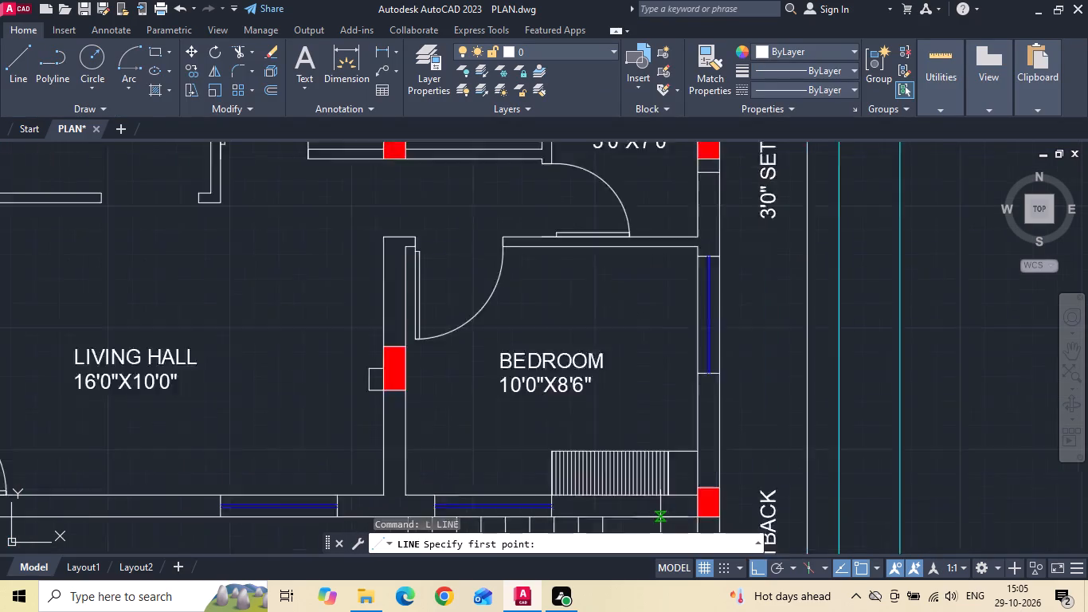
click(671, 448)
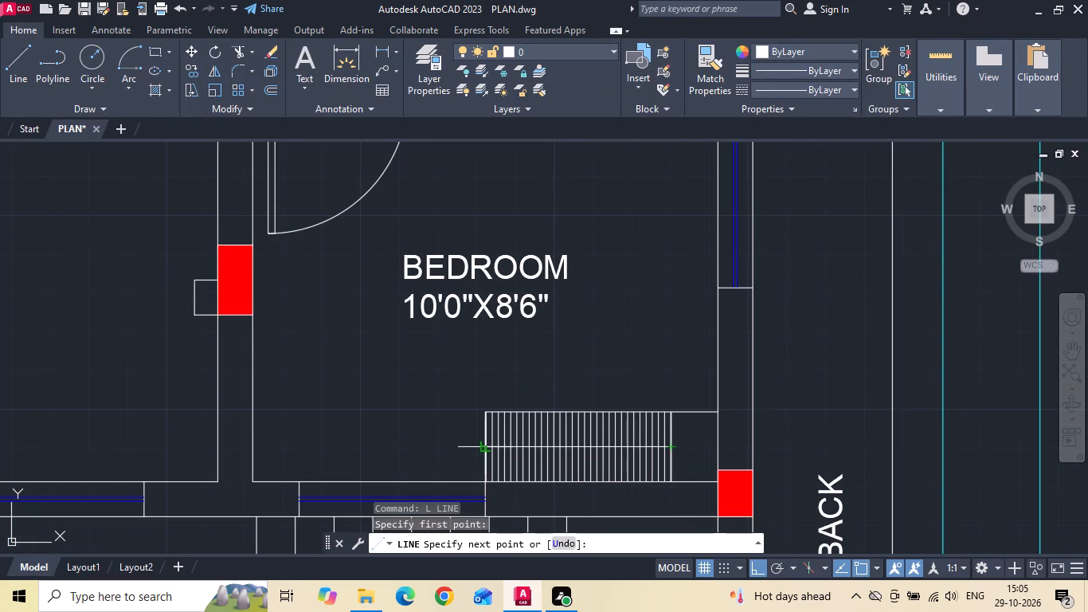
click(482, 448)
key(Escape)
Hatch the 11'0"X8'6" BEDROOM's wardrobe with ANSI31 at a 135-degree angle and 0.5 scale.
scroll(501, 467, down, 3)
key(space)
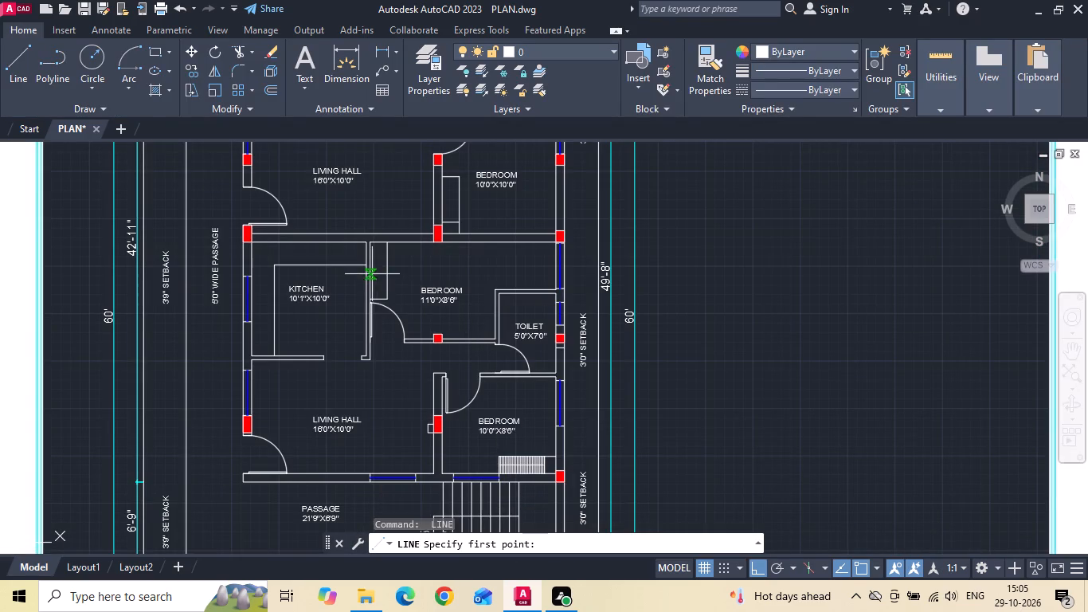
scroll(374, 269, up, 1)
middle_drag(388, 279, 397, 292)
key(Escape)
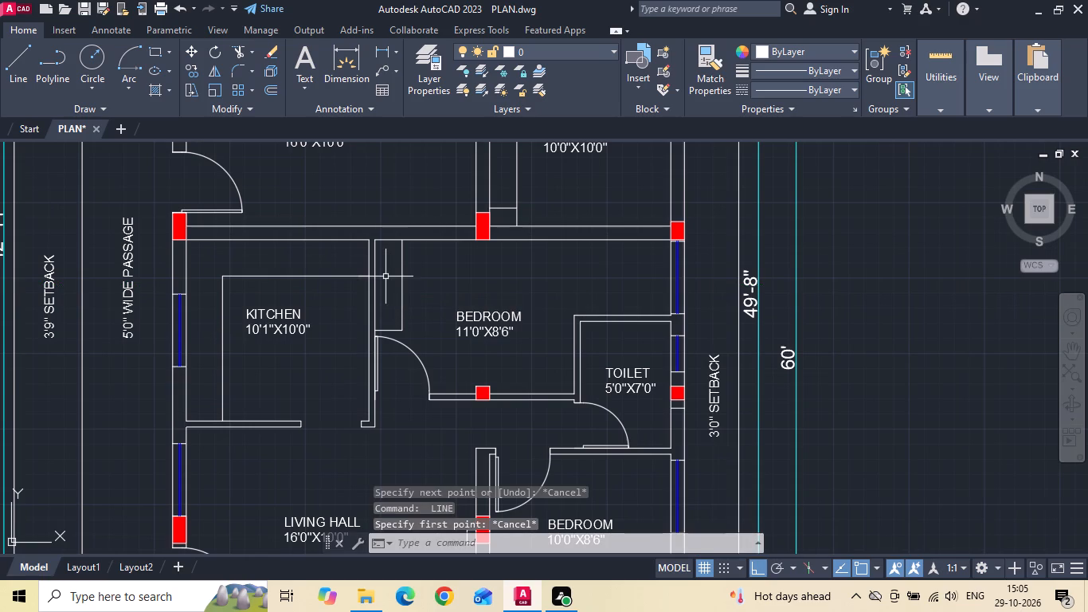
text(H)
key(space)
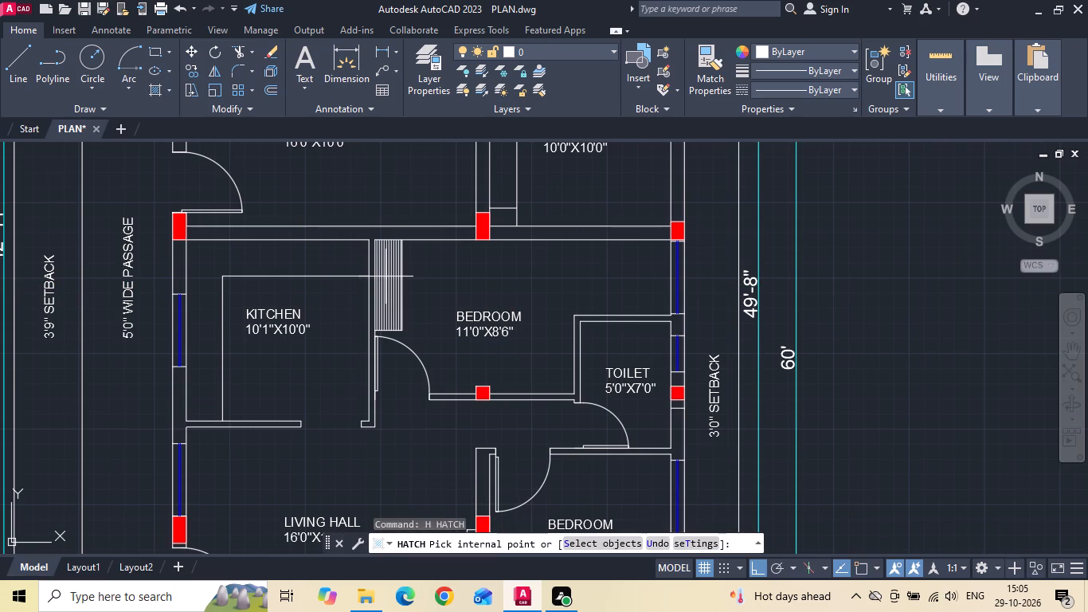
click(387, 269)
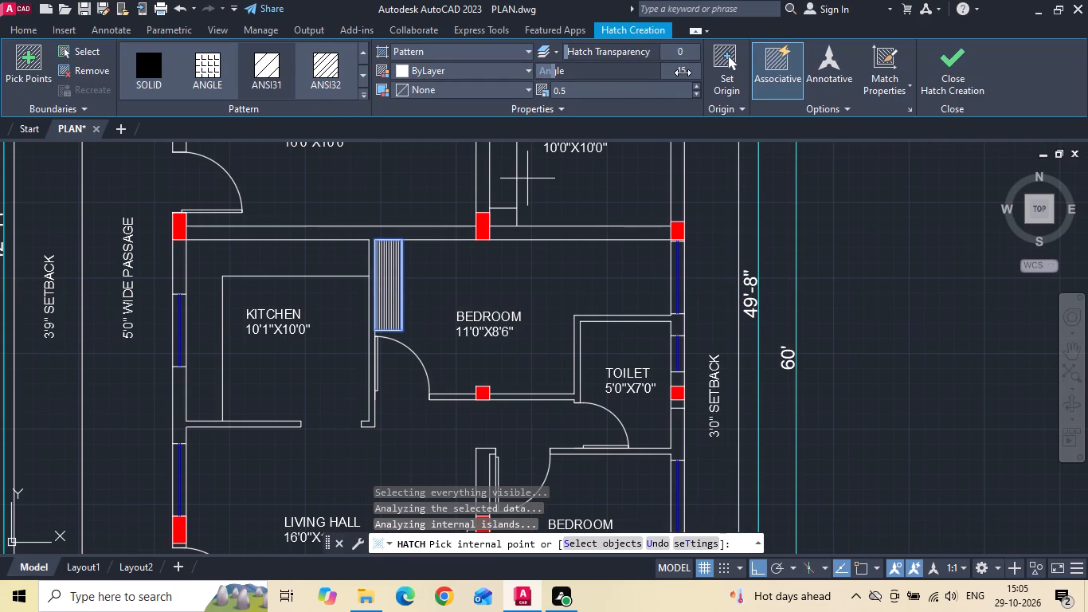
click(683, 73)
text(135)
key(Return)
click(683, 72)
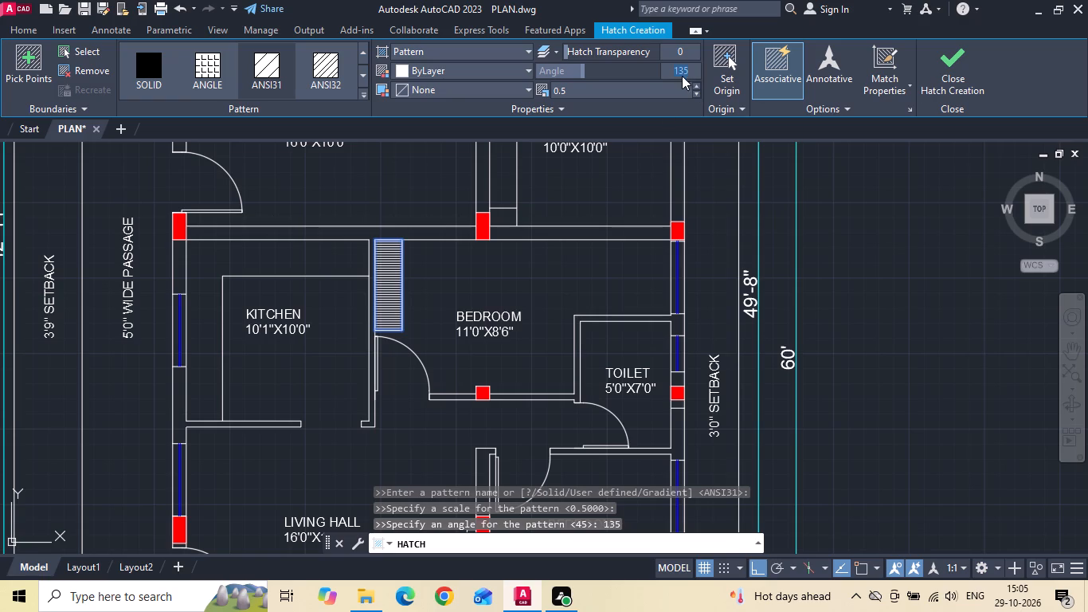
key(space)
key(Escape)
key(Escape)
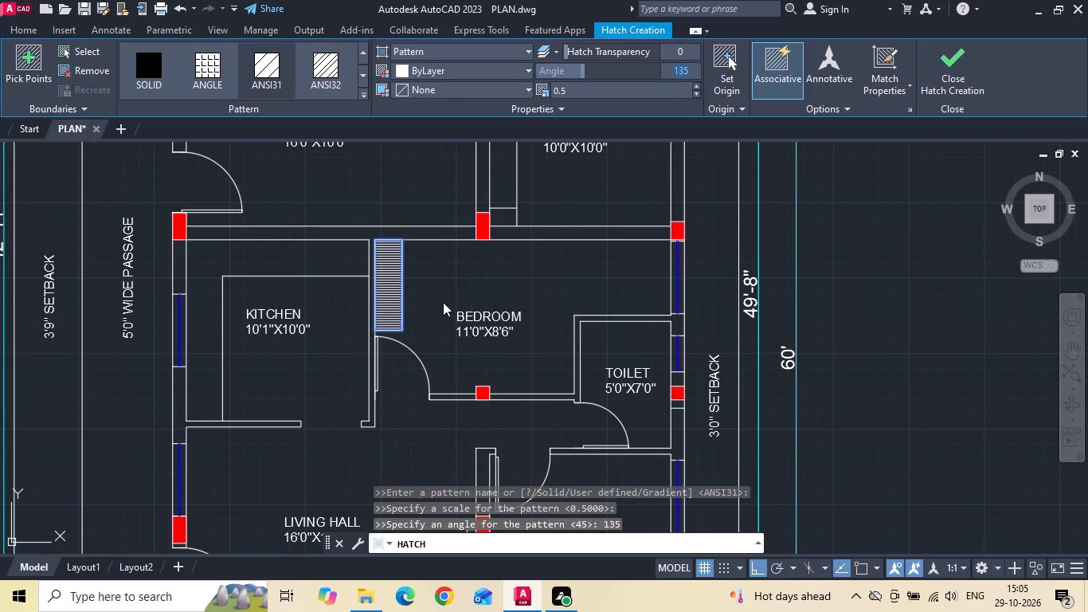
click(443, 302)
key(Escape)
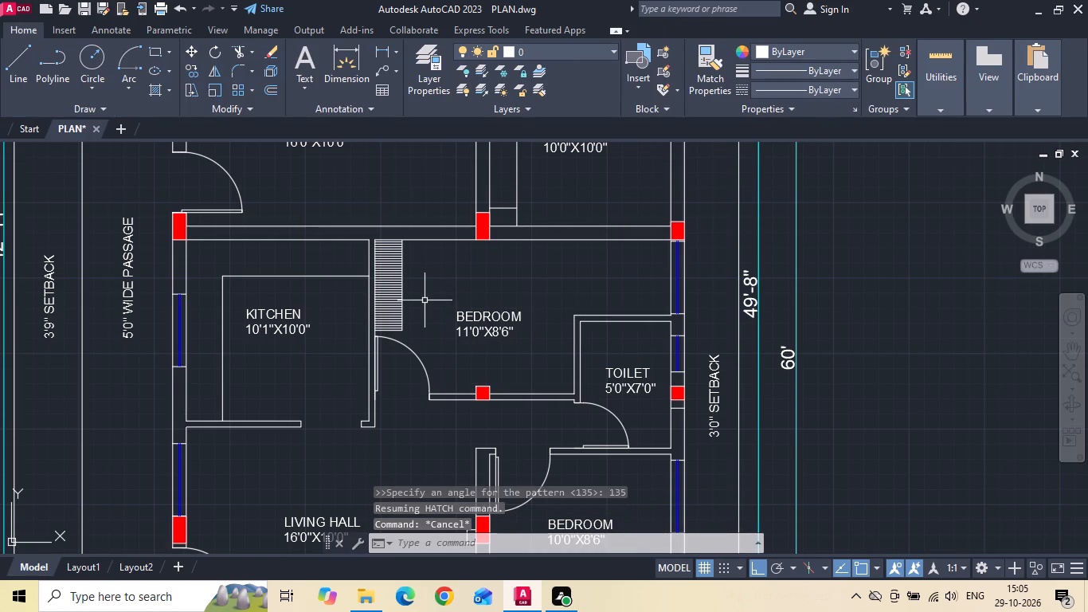
Draw a vertical centre line through the 11'0"X8'6" BEDROOM's hatched wardrobe, from its bottom line up to the wall.
text(L)
key(space)
scroll(376, 318, up, 2)
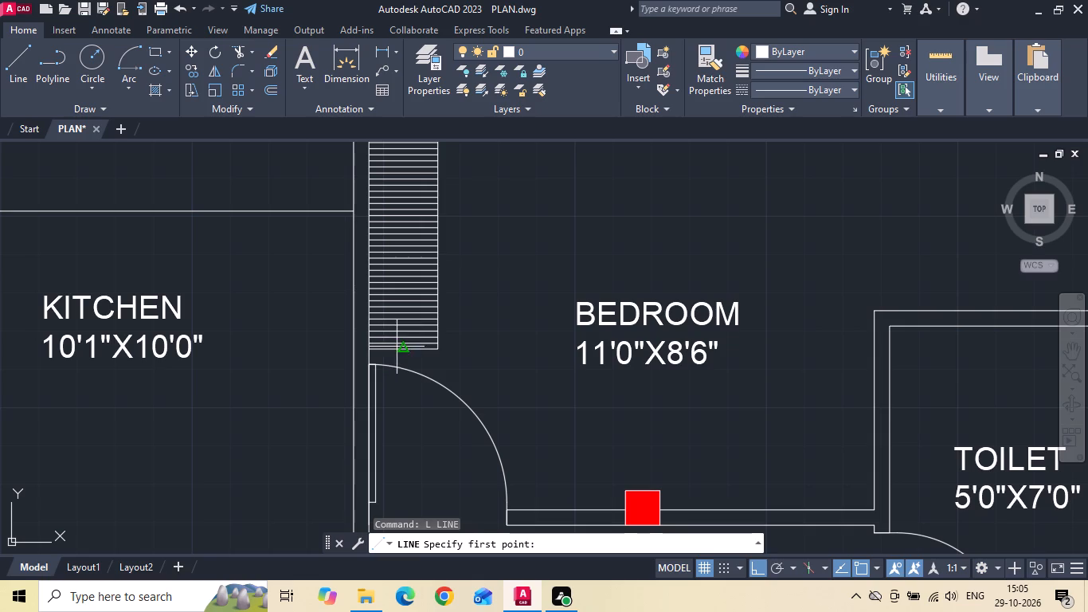
click(399, 347)
middle_drag(400, 193, 402, 257)
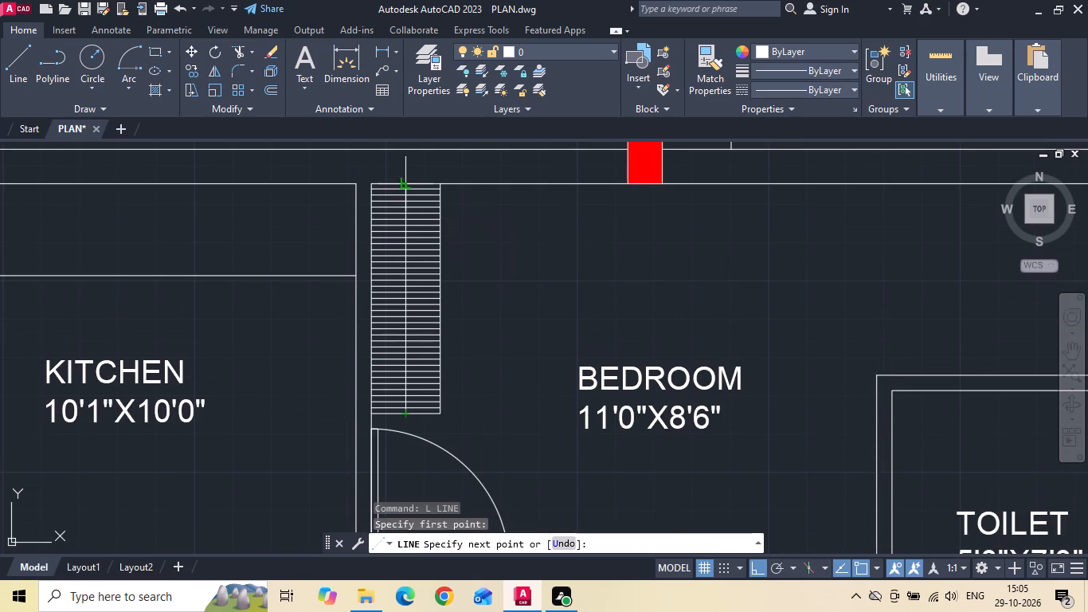
click(409, 182)
key(Escape)
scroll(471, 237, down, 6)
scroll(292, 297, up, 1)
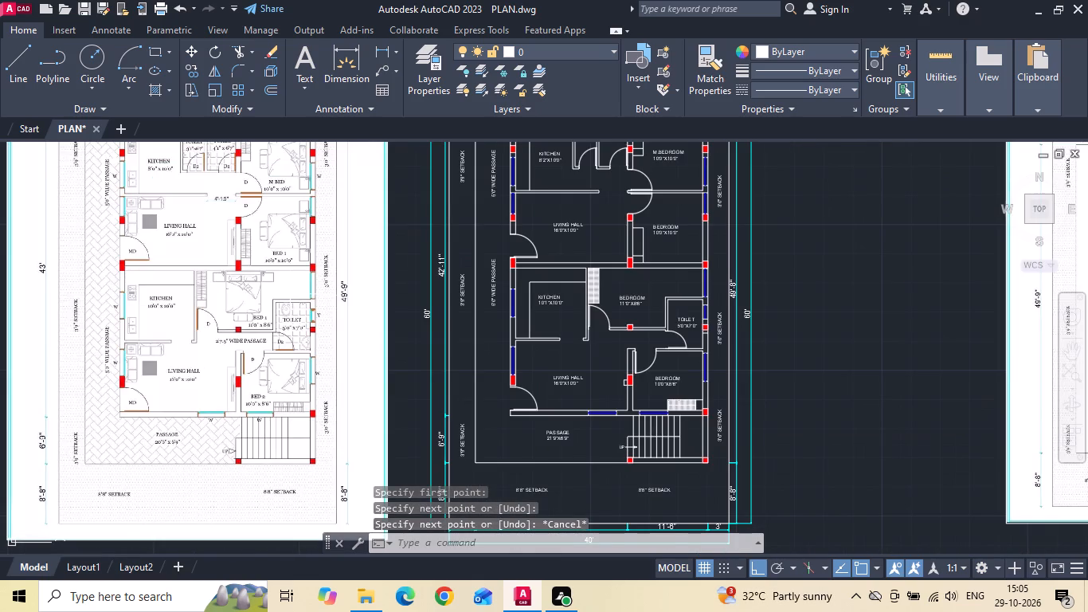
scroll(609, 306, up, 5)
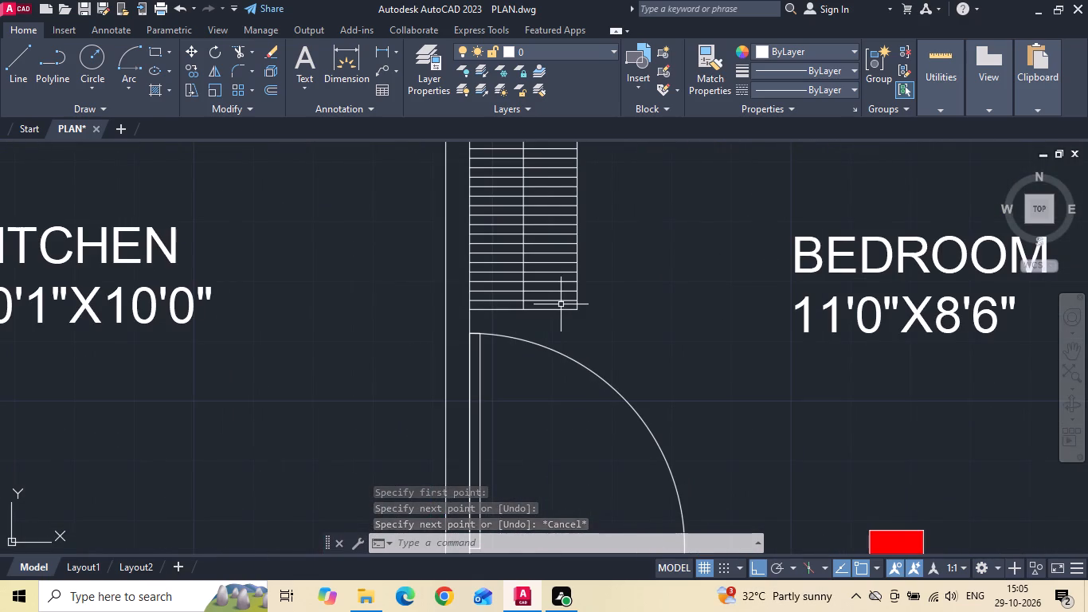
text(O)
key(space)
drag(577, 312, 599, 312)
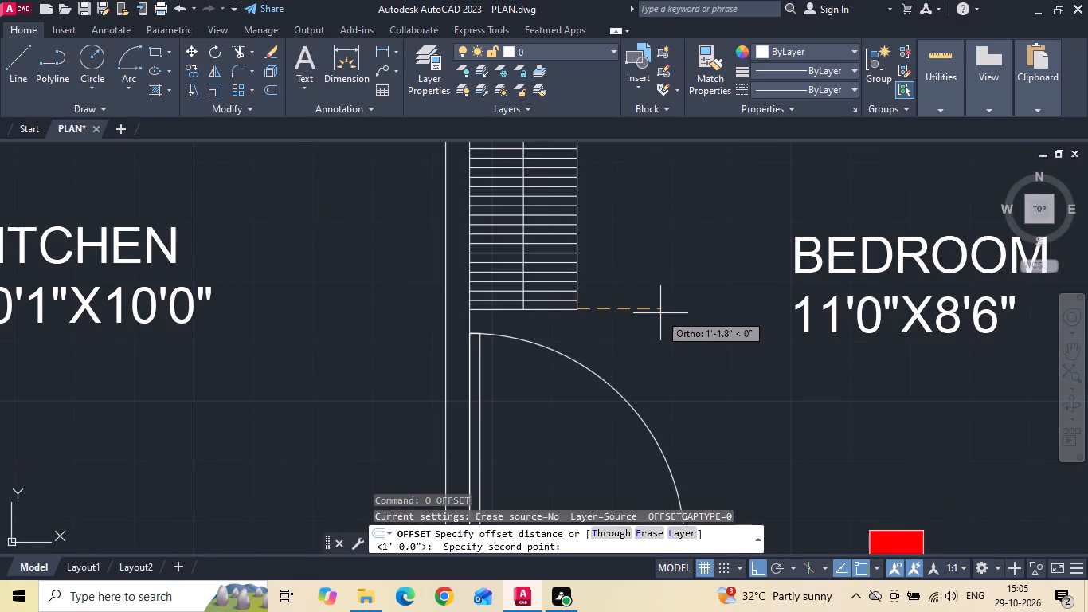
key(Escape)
Draw a short horizontal line outward from the 11'0"X8'6" BEDROOM wardrobe's lower right corner and offset it 12 inches upward.
text(L)
key(space)
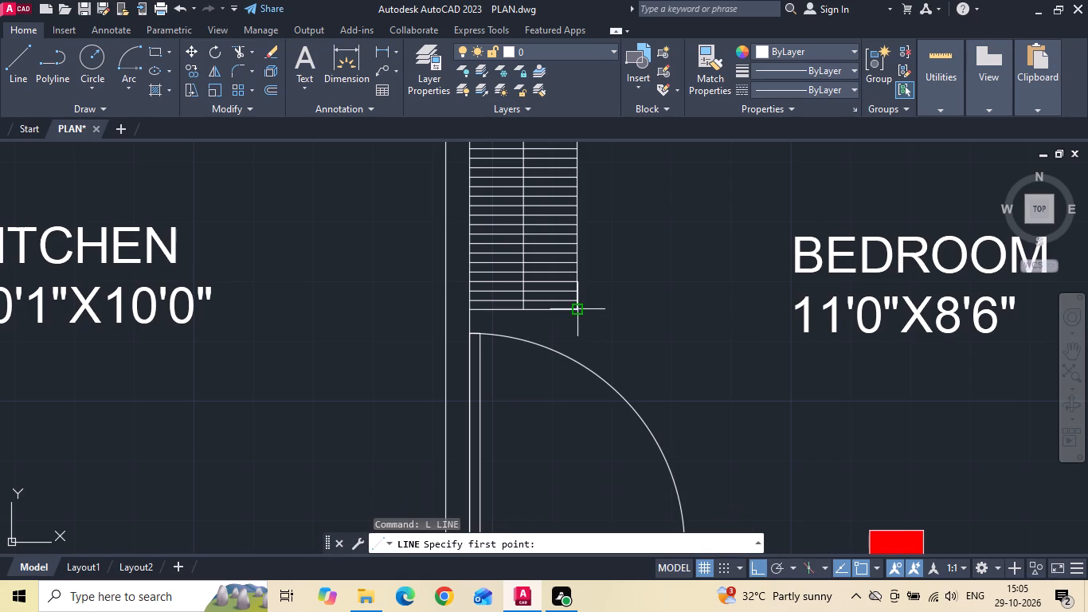
drag(577, 312, 587, 312)
click(653, 300)
key(Escape)
text(O 12)
key(space)
click(607, 309)
click(605, 249)
key(Escape)
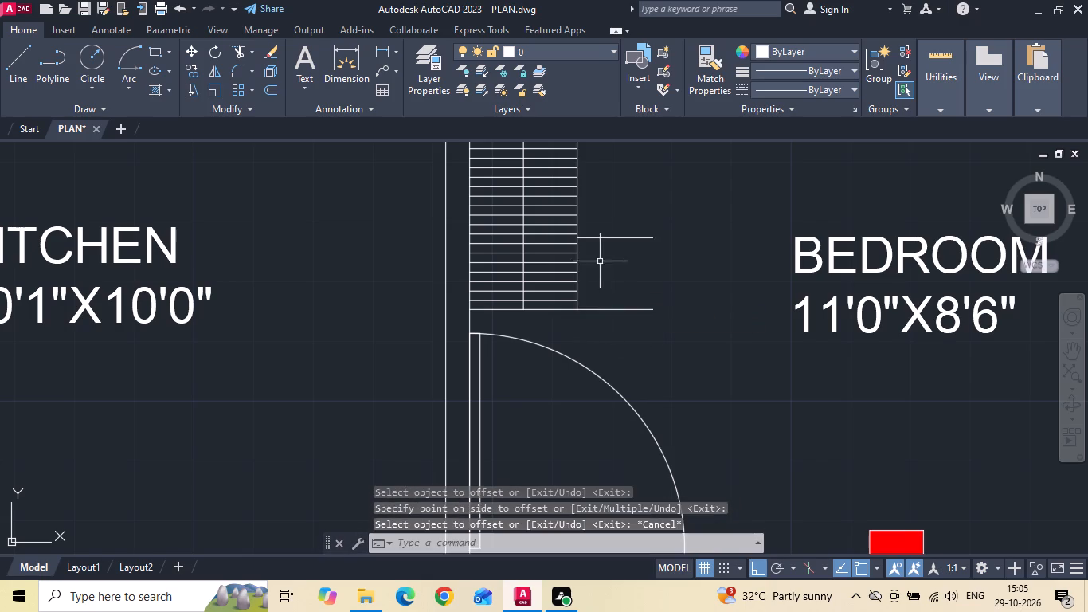
Extend the offset line across the wardrobe to its left side as a divider.
scroll(586, 261, up, 1)
key(e)
key(x)
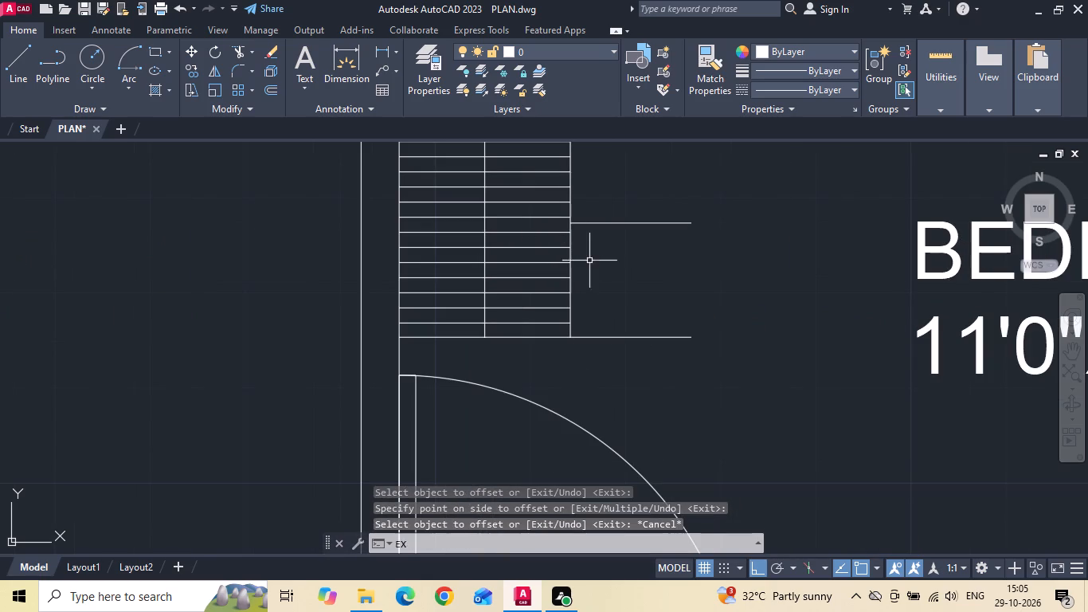
key(space)
drag(594, 210, 588, 257)
click(515, 222)
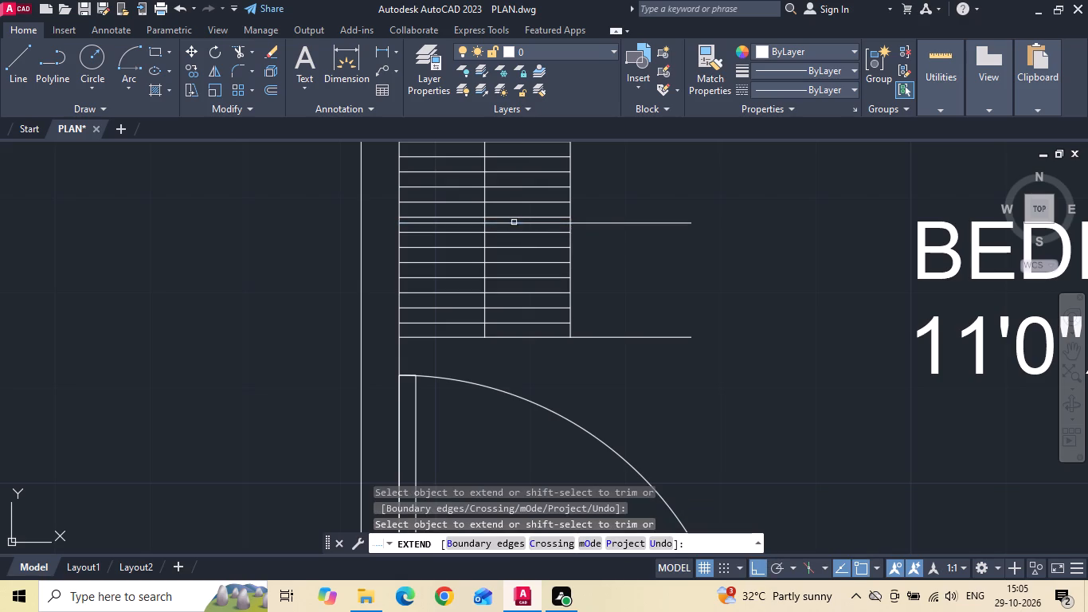
key(Escape)
Trim away both line pieces outside the 11'0"X8'6" BEDROOM's wardrobe, plus the hatching and centre line below the divider.
key(t)
key(r)
key(space)
drag(632, 195, 621, 351)
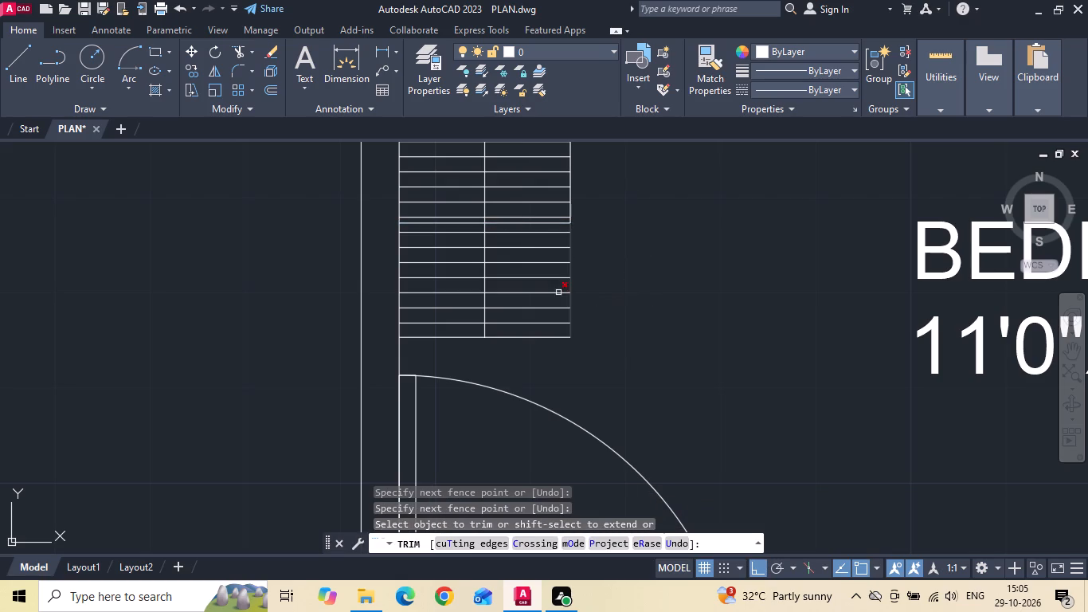
click(476, 230)
click(491, 230)
click(485, 233)
scroll(486, 288, down, 1)
key(Escape)
Hatch the 10'0"X10'0" M.BEDROOM wardrobe above its divider with horizontal lines, using the 135° angle and 0.5 scale.
scroll(501, 312, down, 5)
scroll(569, 188, up, 2)
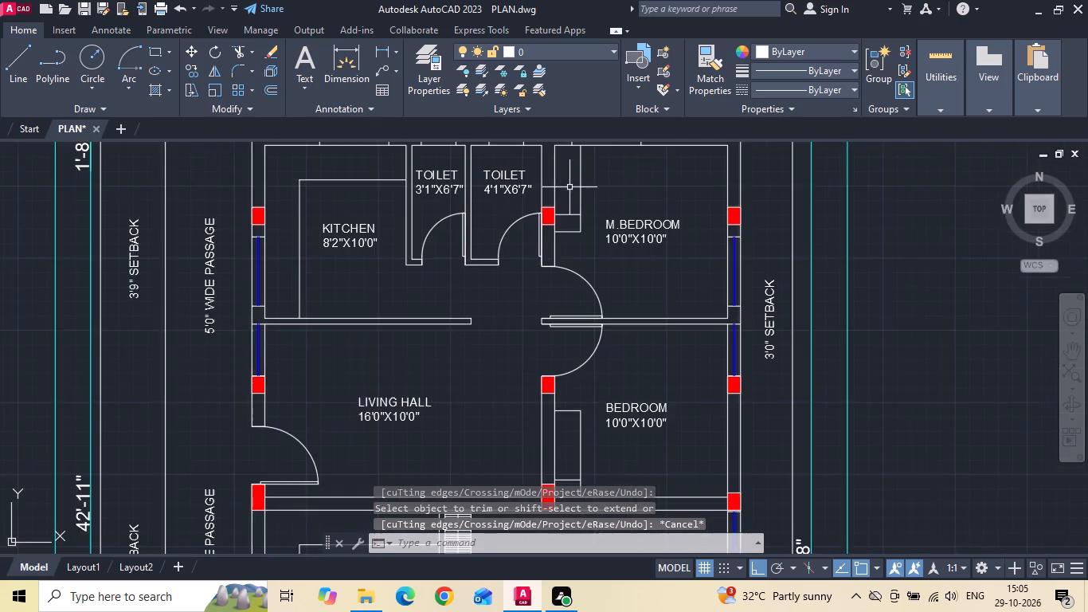
middle_drag(570, 202, 520, 329)
text(H)
key(space)
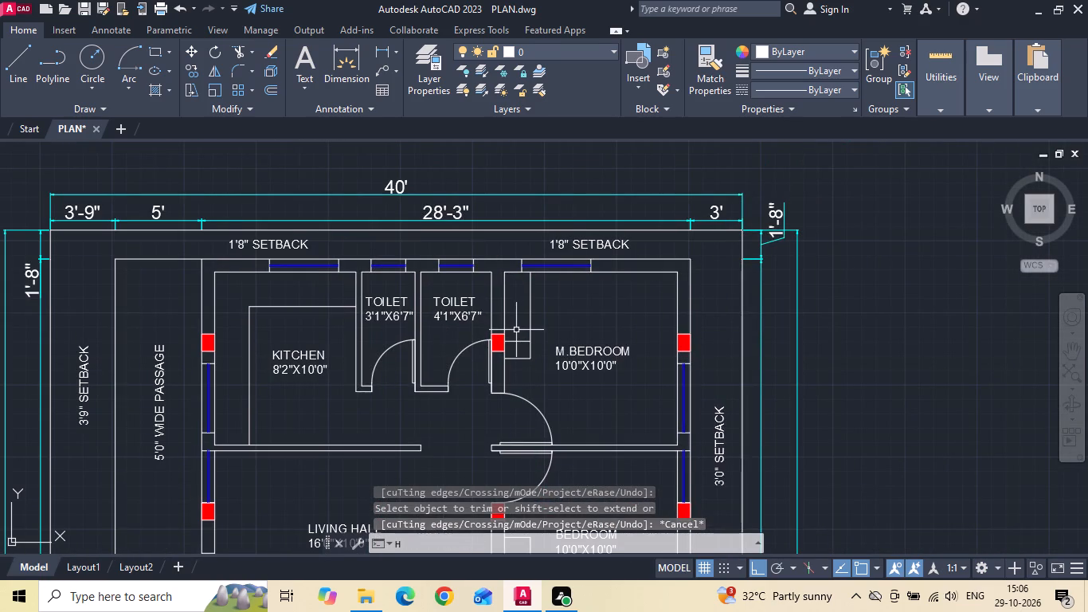
scroll(515, 331, up, 2)
click(516, 328)
key(Escape)
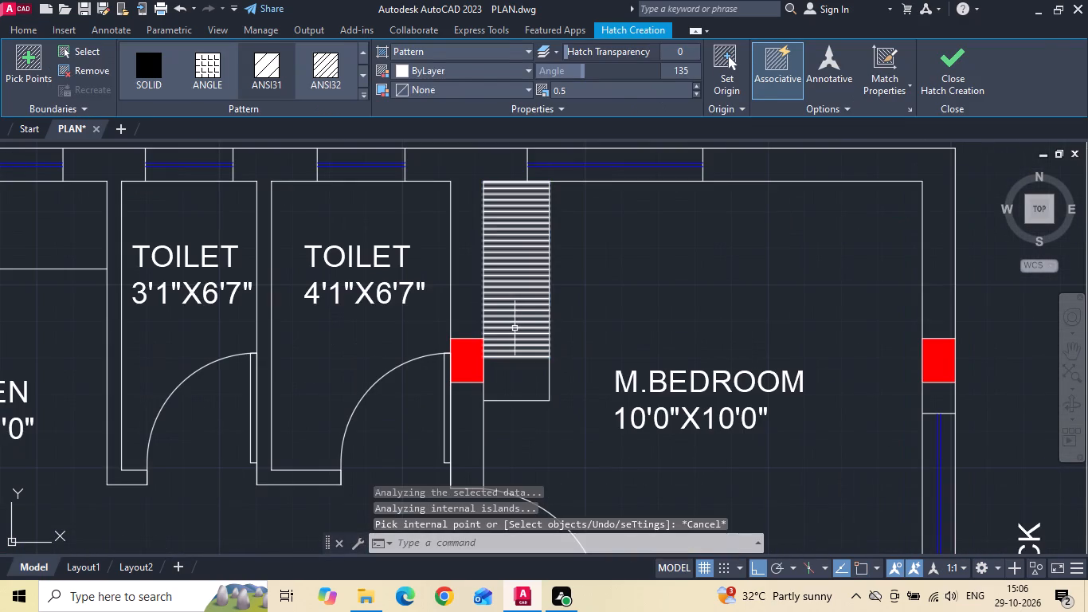
Draw a vertical centre line through the M.BEDROOM wardrobe's hatching, from the divider up to the wall.
key(l)
key(space)
drag(516, 359, 518, 344)
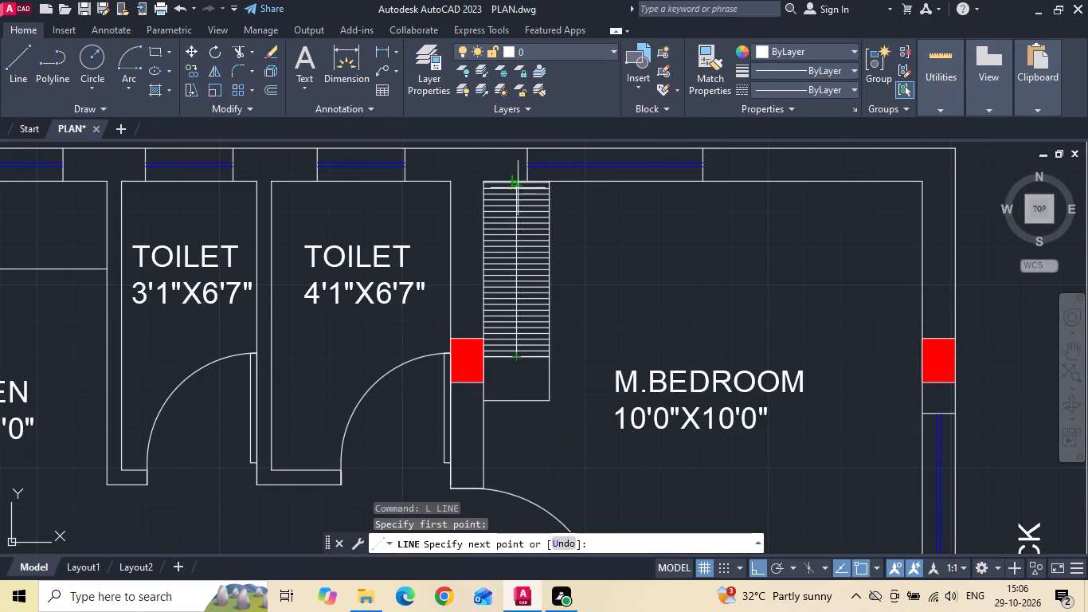
click(518, 178)
key(Escape)
scroll(555, 222, down, 5)
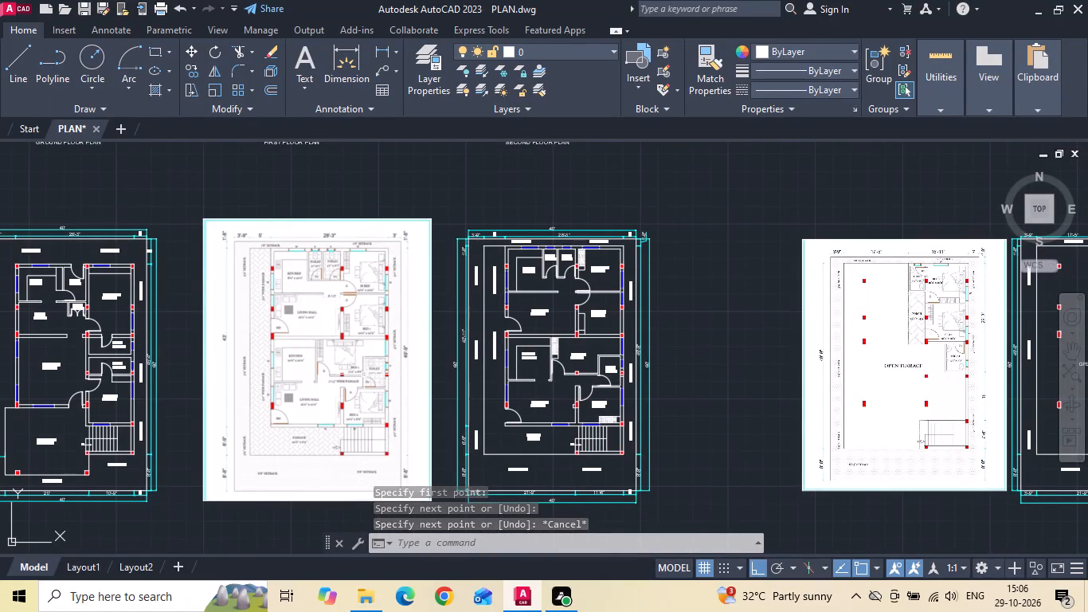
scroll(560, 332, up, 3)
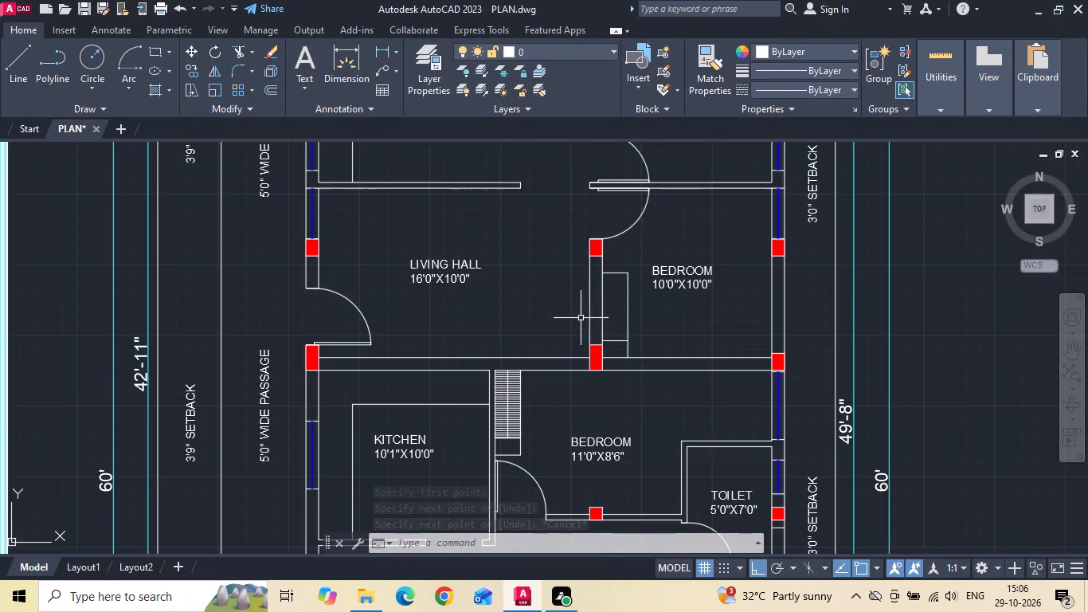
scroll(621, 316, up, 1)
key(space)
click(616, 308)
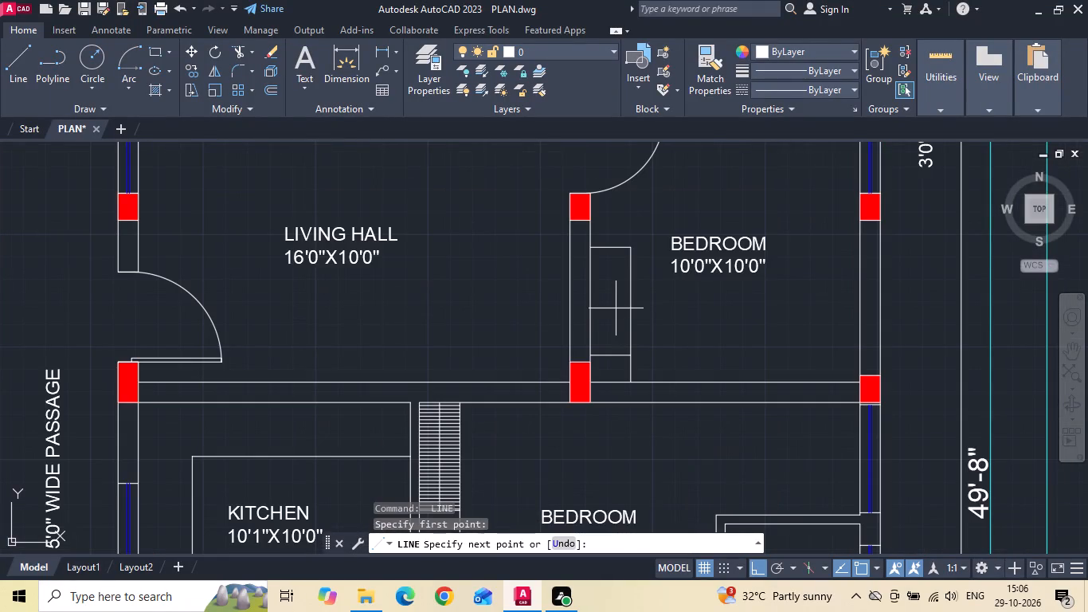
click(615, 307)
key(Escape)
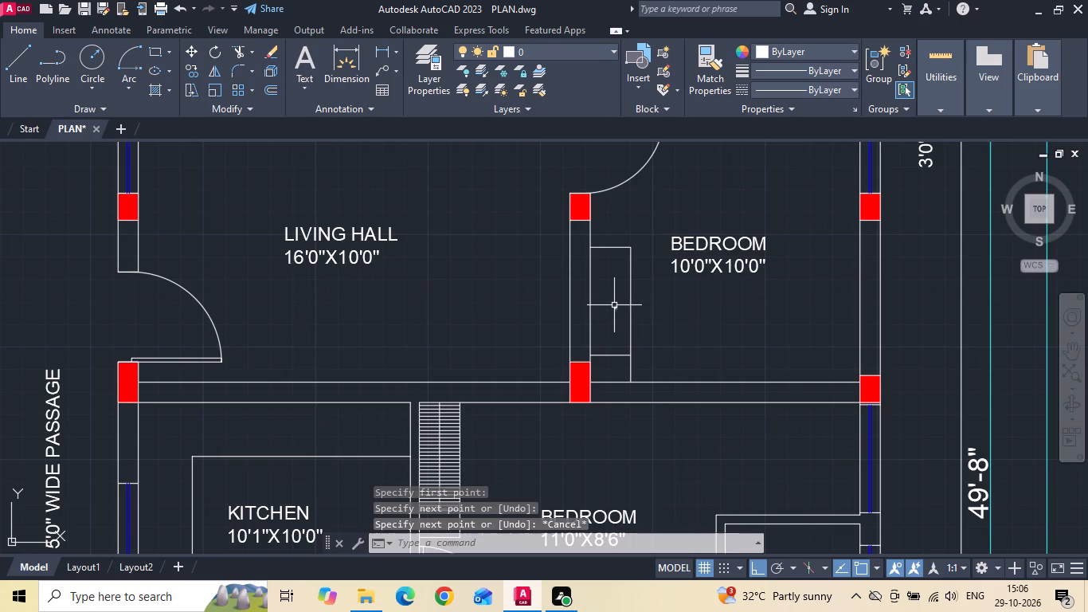
Hatch the 10'0"X10'0" BEDROOM's wardrobe above its divider with the same horizontal lines.
text(H)
key(space)
click(614, 305)
key(Escape)
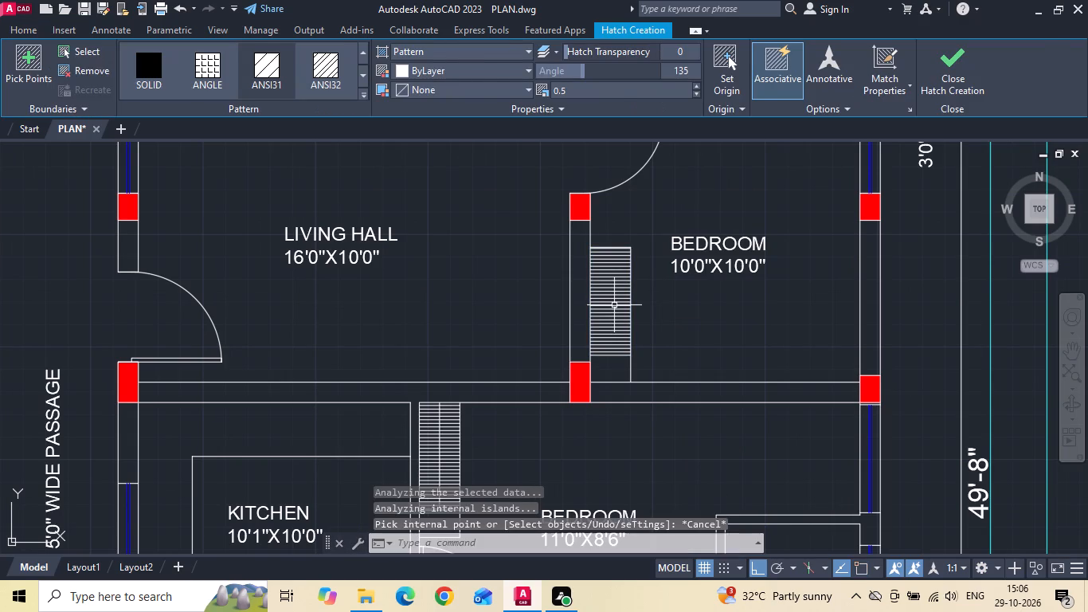
Draw a vertical centre line through the 10'0"X10'0" BEDROOM wardrobe's hatching, from its top edge down to the divider.
text(L)
key(space)
drag(610, 247, 612, 263)
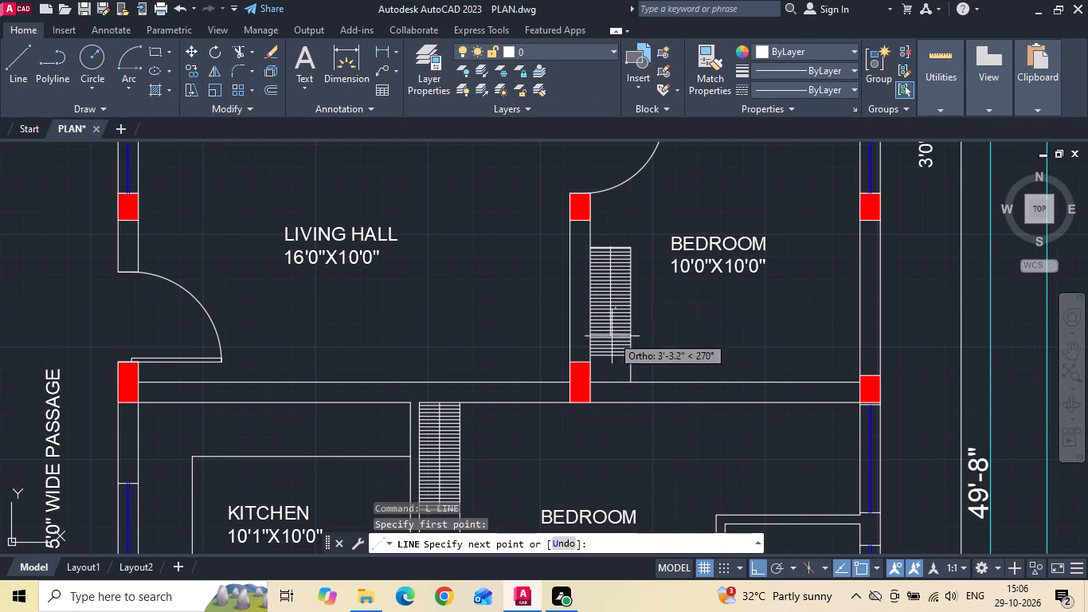
click(608, 355)
key(Escape)
Erase the tiny stray line beside the centre line in the 10'0"X10'0" BEDROOM's wardrobe.
scroll(613, 324, up, 3)
scroll(605, 247, up, 2)
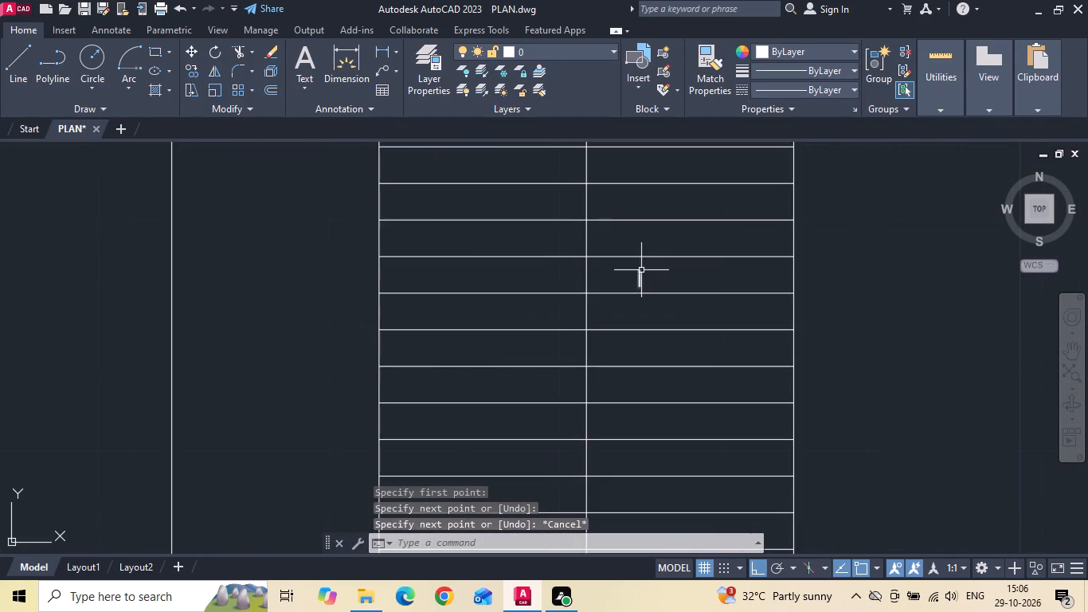
click(645, 271)
click(631, 278)
key(Delete)
scroll(745, 300, down, 5)
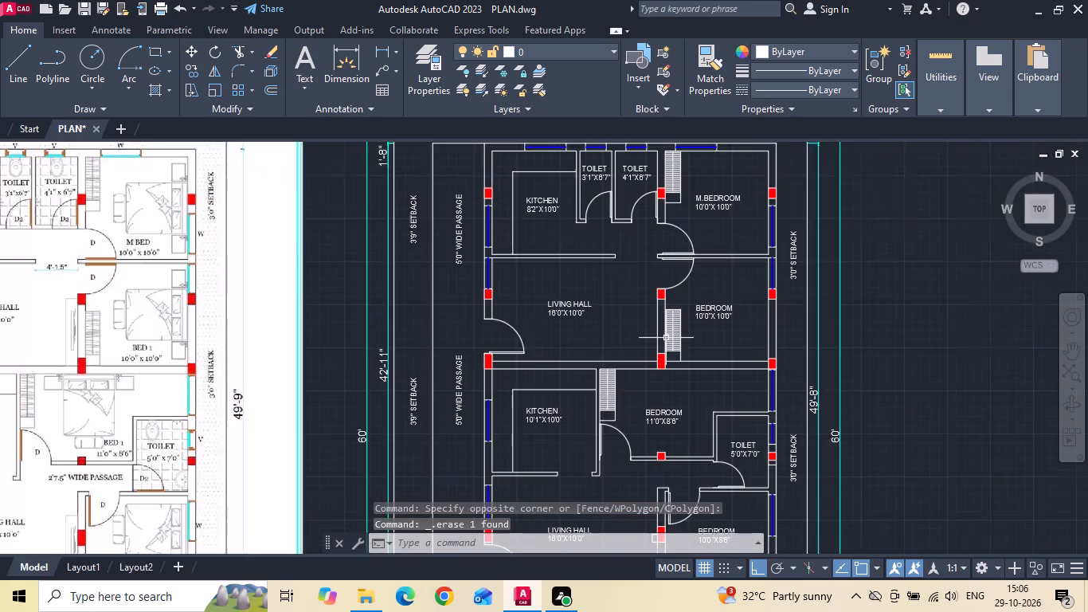
Draw a vertical line across the 10'0"X16'0" M.BEDROOM's wardrobe strip, from the window's right end to the strip's lower line.
scroll(665, 339, down, 3)
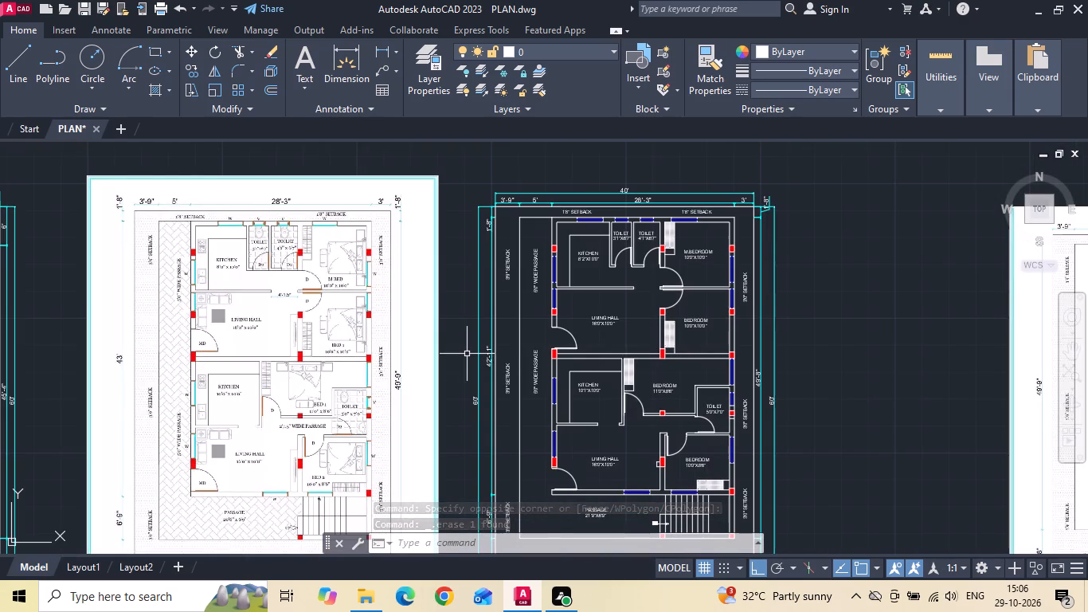
scroll(467, 354, down, 1)
middle_drag(372, 371, 387, 371)
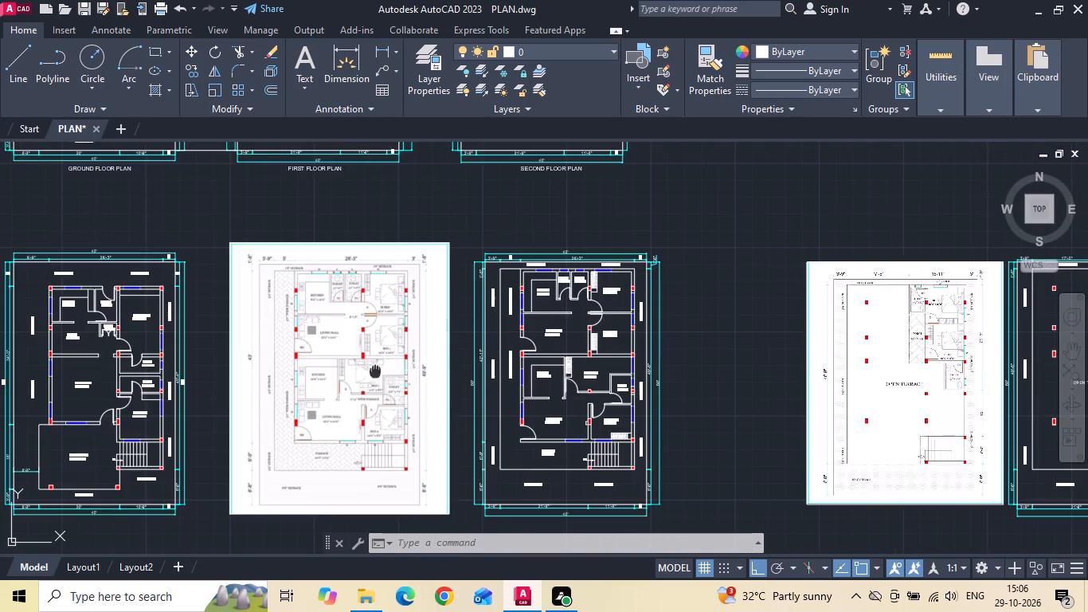
middle_drag(387, 371, 550, 361)
scroll(289, 261, up, 2)
middle_drag(249, 334, 456, 334)
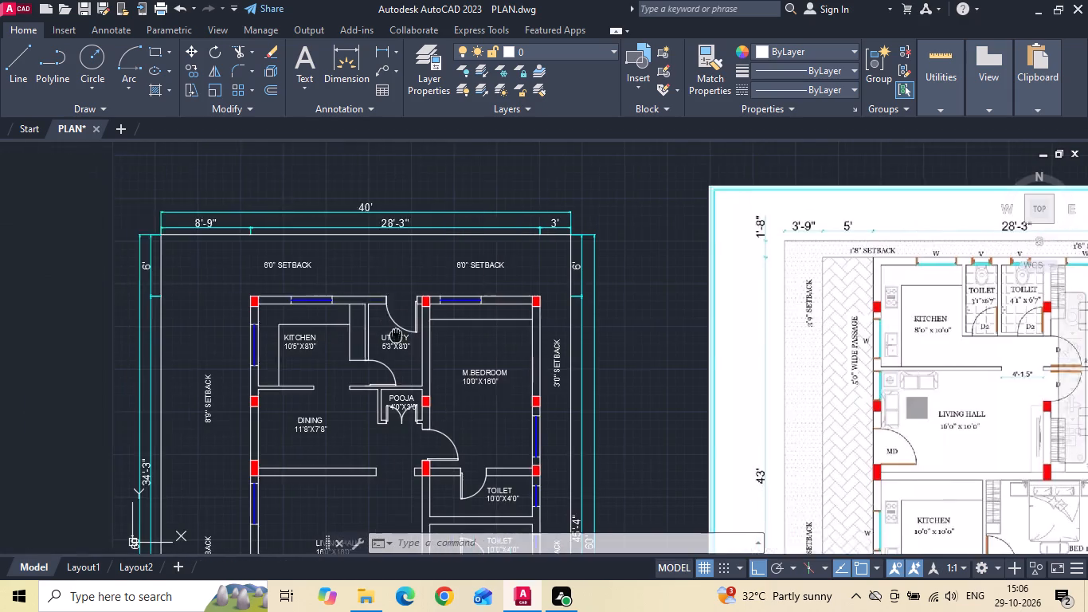
middle_drag(456, 334, 714, 333)
text(L)
key(space)
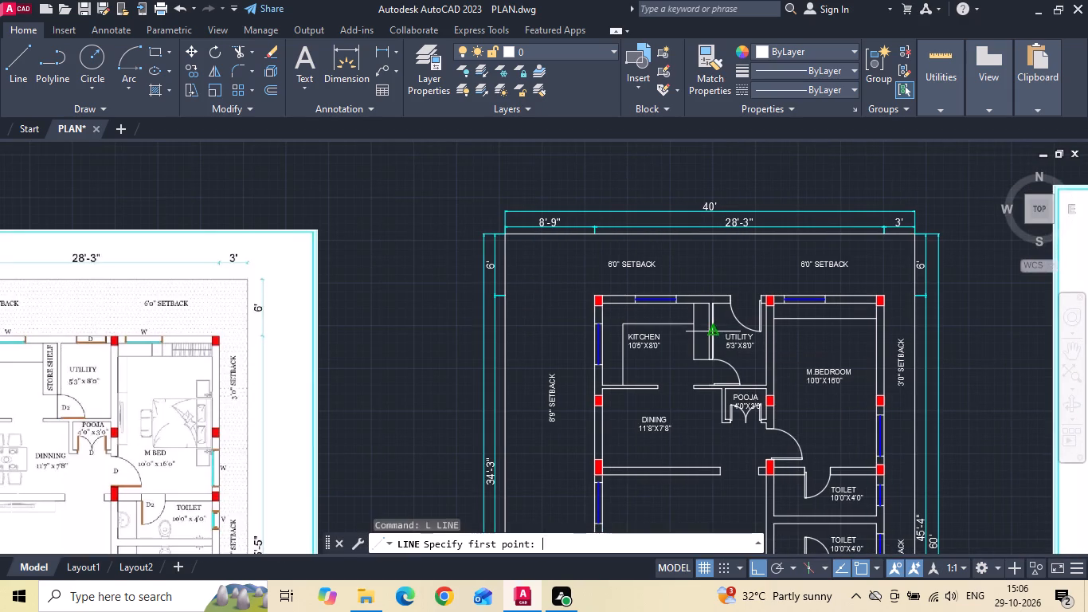
scroll(794, 307, up, 3)
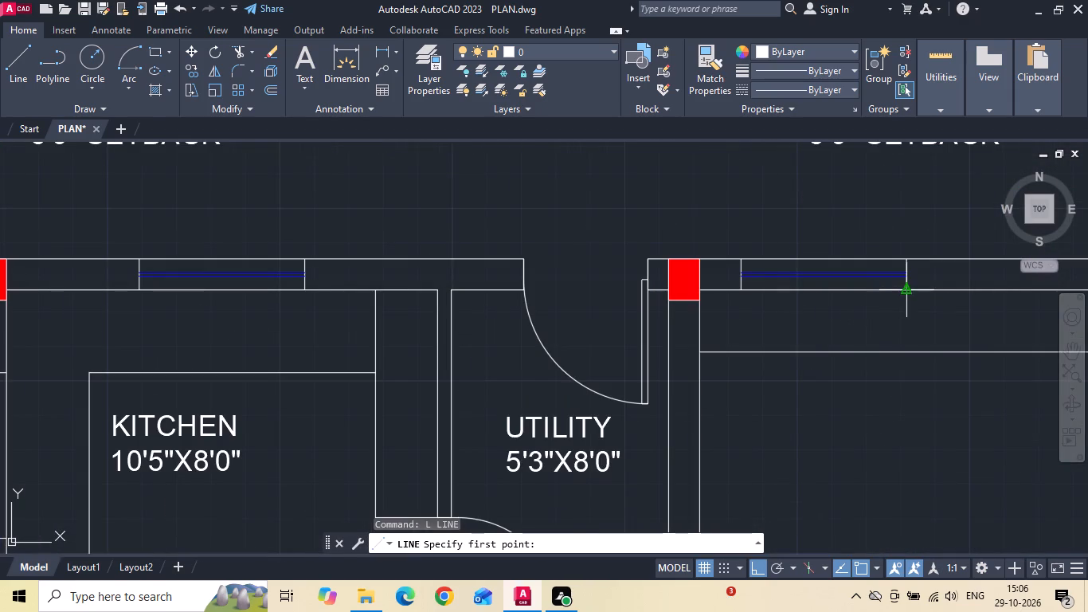
drag(904, 294, 906, 312)
middle_drag(907, 372, 505, 355)
click(502, 338)
key(Escape)
Copy the new vertical line 12 inches to the right within the 10'0"X16'0" M.BEDROOM's wardrobe strip.
drag(524, 316, 453, 316)
click(434, 315)
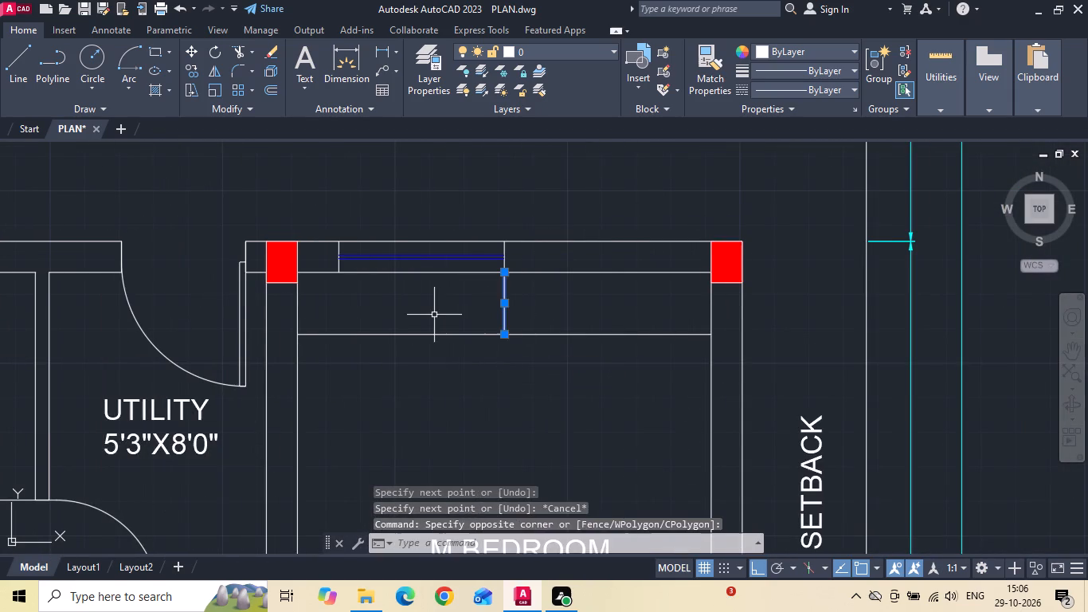
right_click(434, 315)
click(462, 308)
drag(467, 412, 506, 412)
key(1)
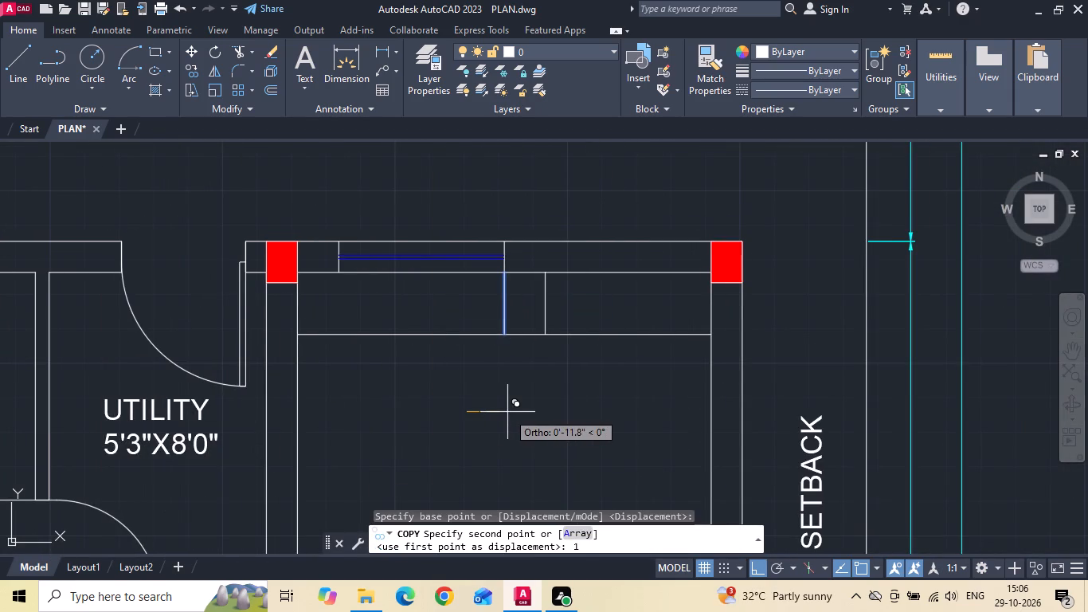
text(2)
key(space)
scroll(597, 243, down, 3)
key(Escape)
Hatch the 10'0"X11'3" BEDROOM's wardrobe with vertical lines by setting the hatch angle to 45.
scroll(593, 269, down, 2)
scroll(300, 328, up, 2)
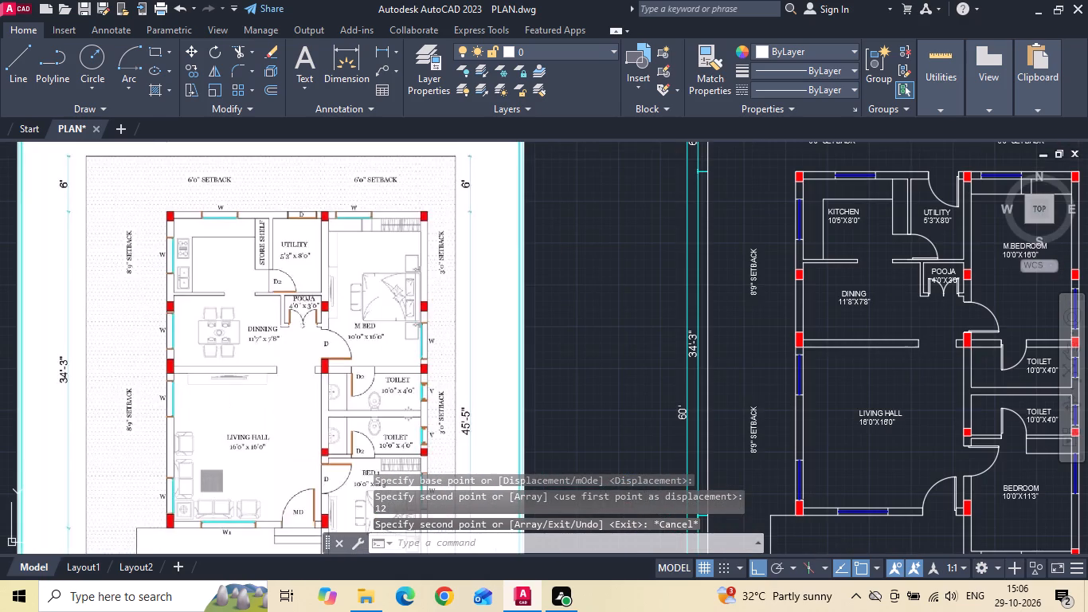
middle_drag(473, 412, 450, 304)
middle_drag(734, 396, 552, 363)
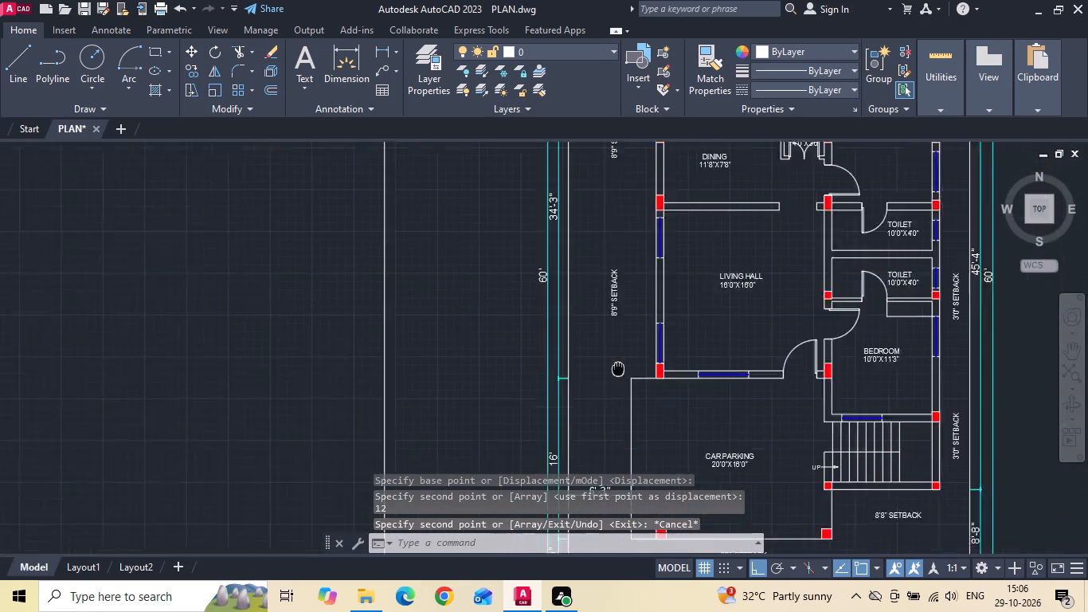
middle_drag(552, 363, 460, 363)
scroll(580, 366, down, 1)
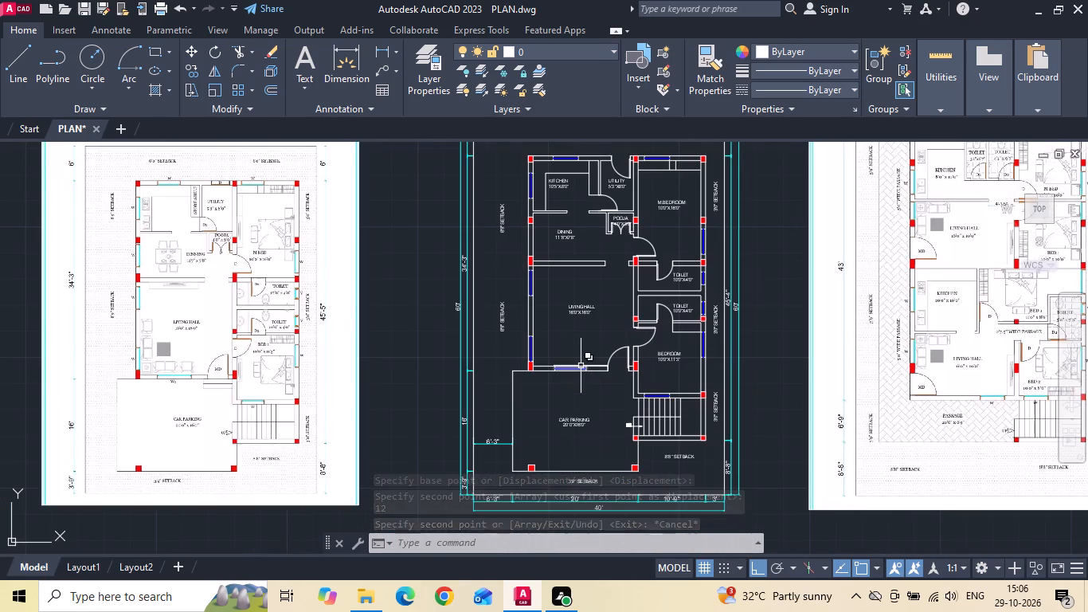
key(h)
key(space)
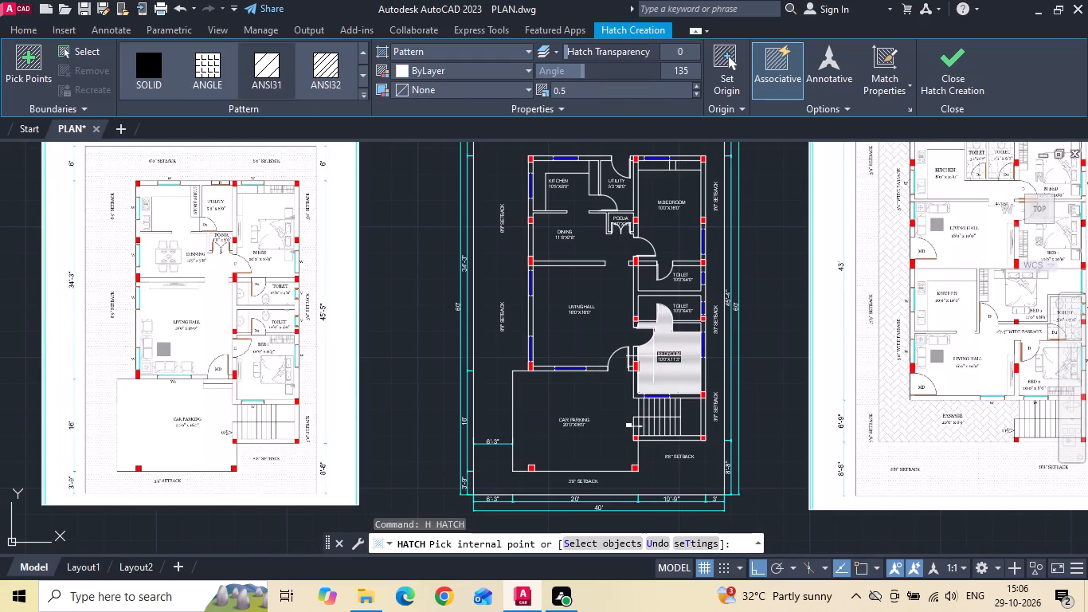
scroll(691, 328, up, 2)
middle_drag(685, 323, 538, 333)
click(679, 70)
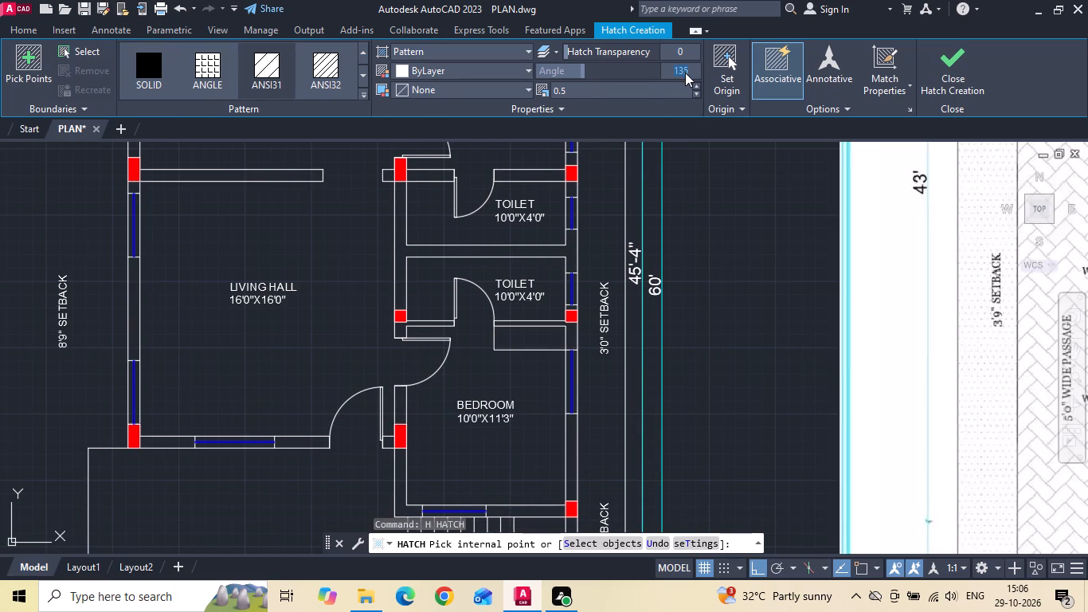
text(45)
key(Return)
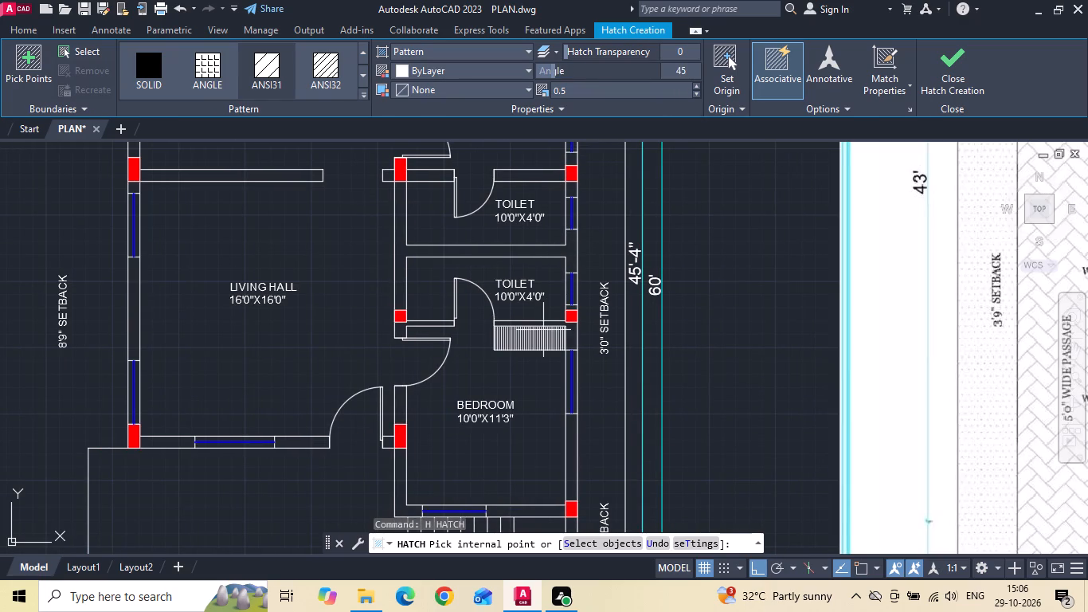
click(543, 330)
middle_drag(546, 250, 530, 433)
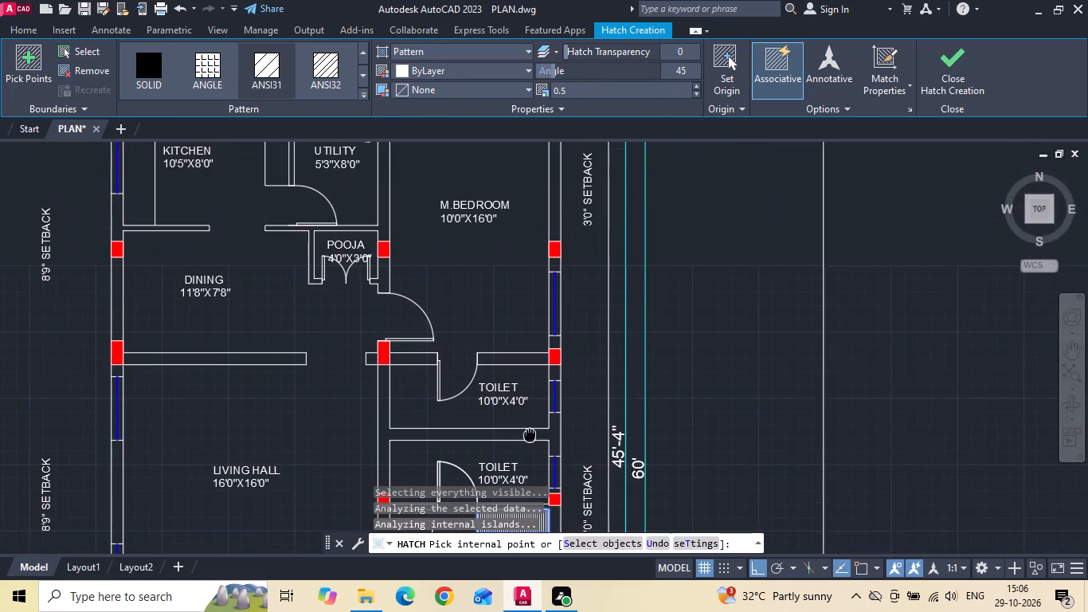
key(space)
Hatch the 10'0"X16'0" M.BEDROOM's wardrobe between the copied divider and the right wall with the same vertical lines.
middle_drag(489, 337, 472, 460)
key(space)
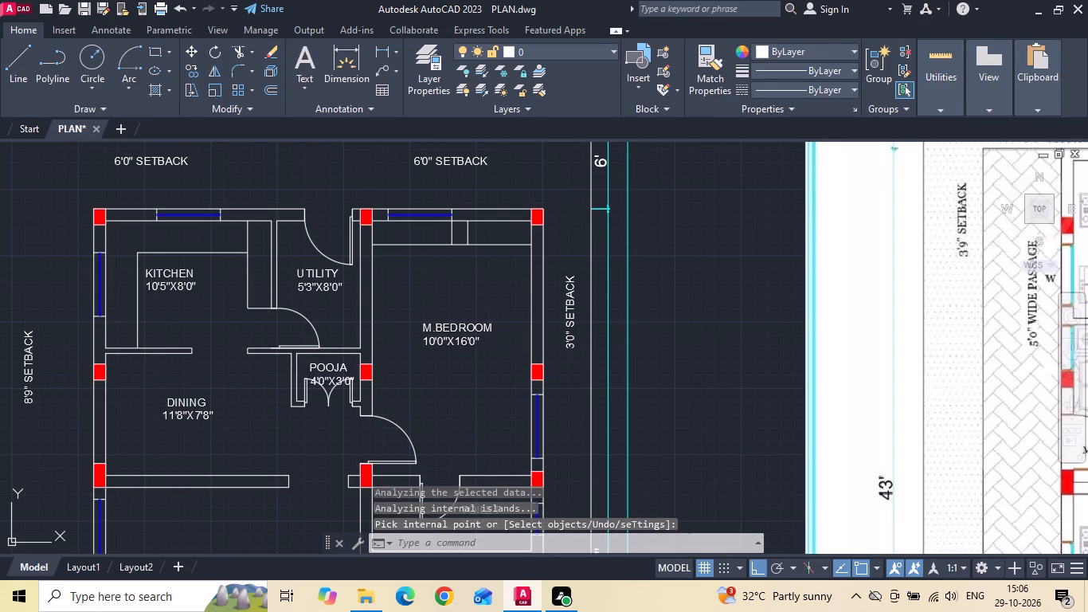
click(497, 225)
key(Escape)
Draw a horizontal centre line through the 10'0"X16'0" M.BEDROOM wardrobe's hatching, from the divider to the right wall.
text(L)
key(space)
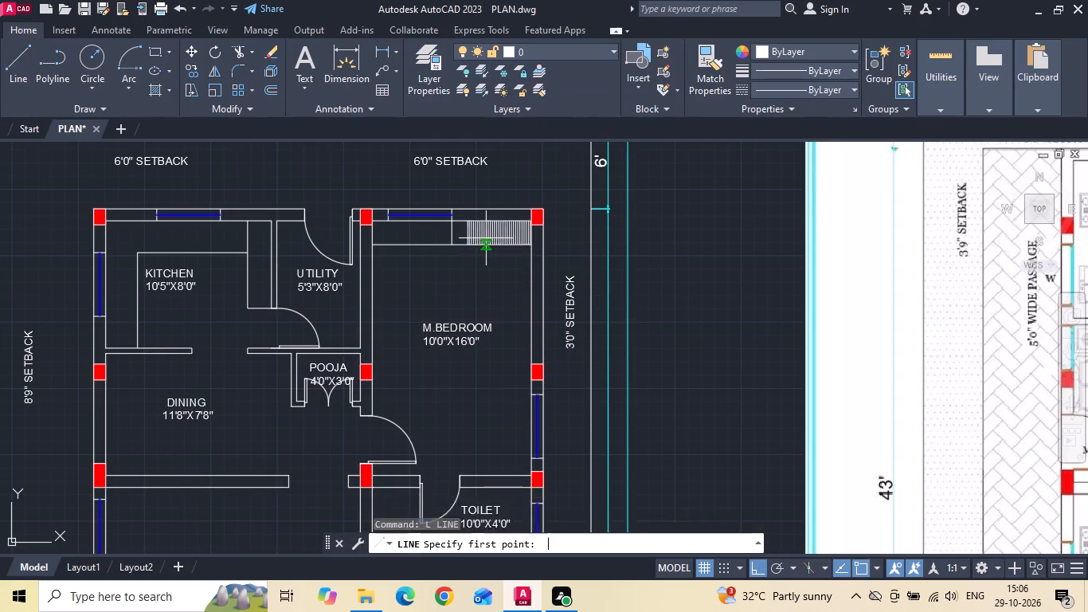
scroll(483, 239, up, 2)
drag(440, 222, 454, 223)
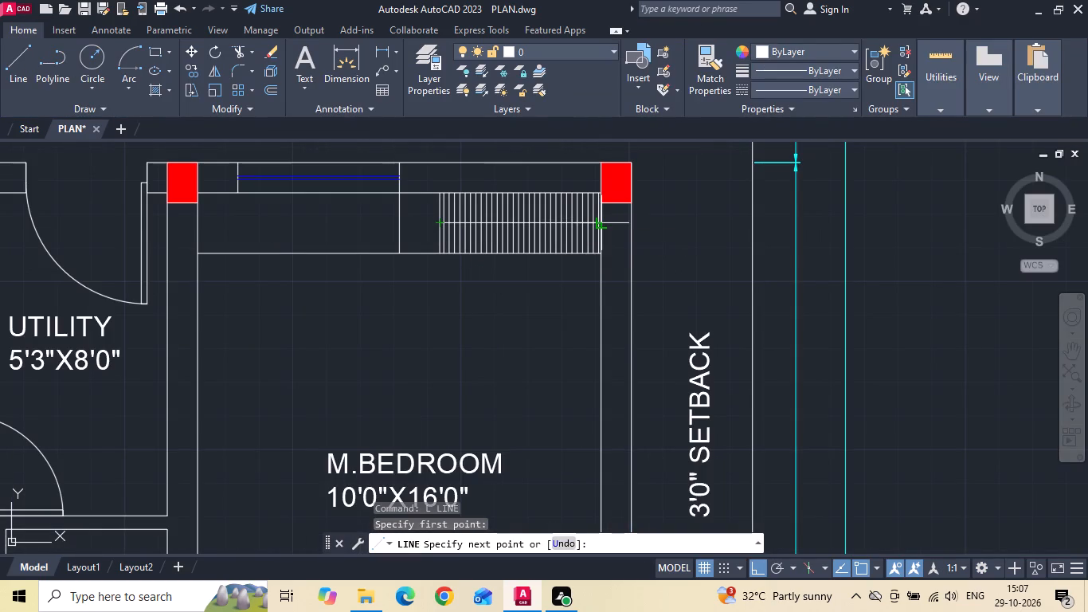
click(605, 222)
key(Escape)
scroll(542, 225, down, 4)
Draw a horizontal centre line through the 10'0"X11'3" BEDROOM's hatched wardrobe, from its left edge to the right wall.
scroll(519, 367, up, 1)
scroll(534, 441, up, 3)
key(space)
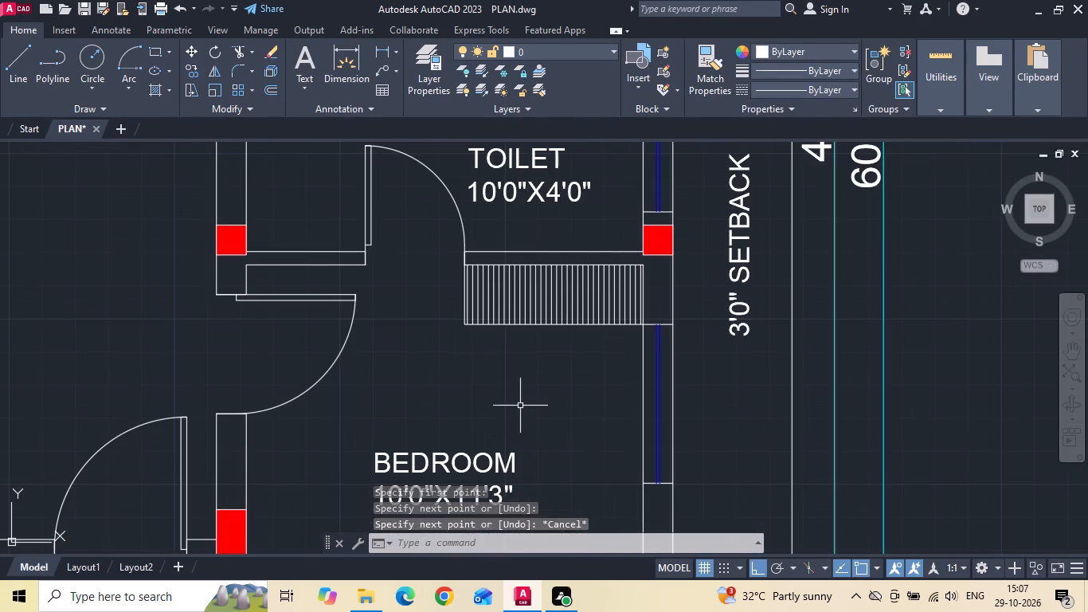
click(468, 296)
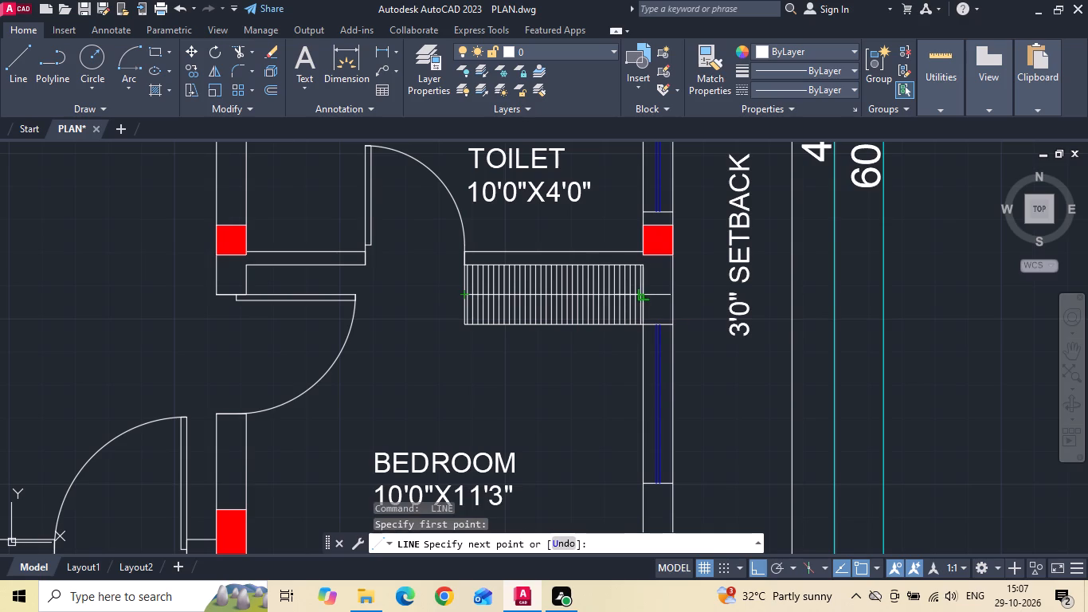
click(648, 292)
key(Escape)
scroll(593, 297, down, 4)
Save the PLAN drawing.
key(ctrl+s)
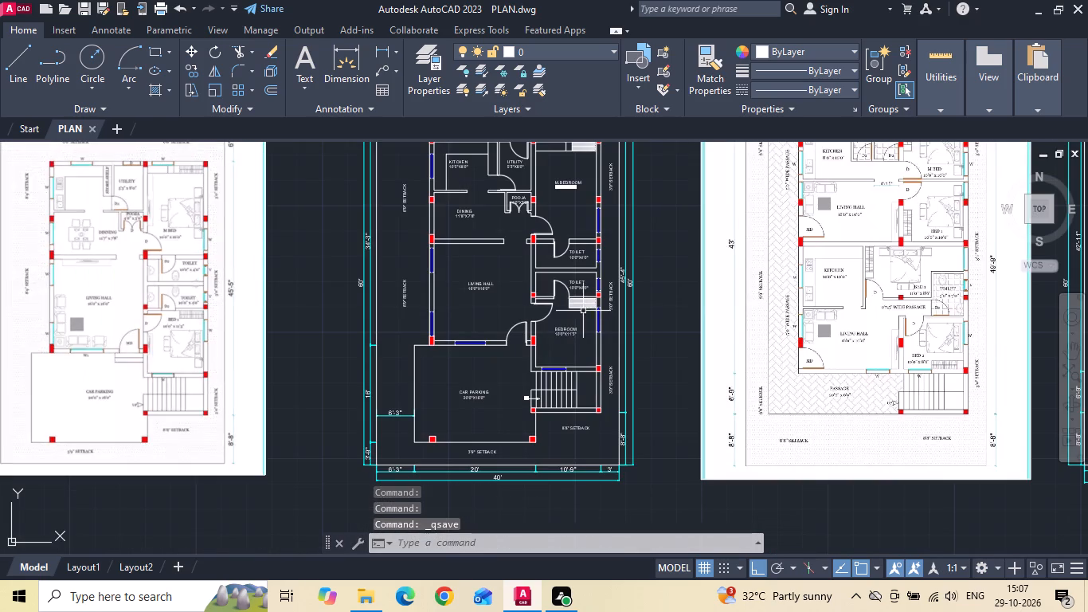
key(ctrl+s)
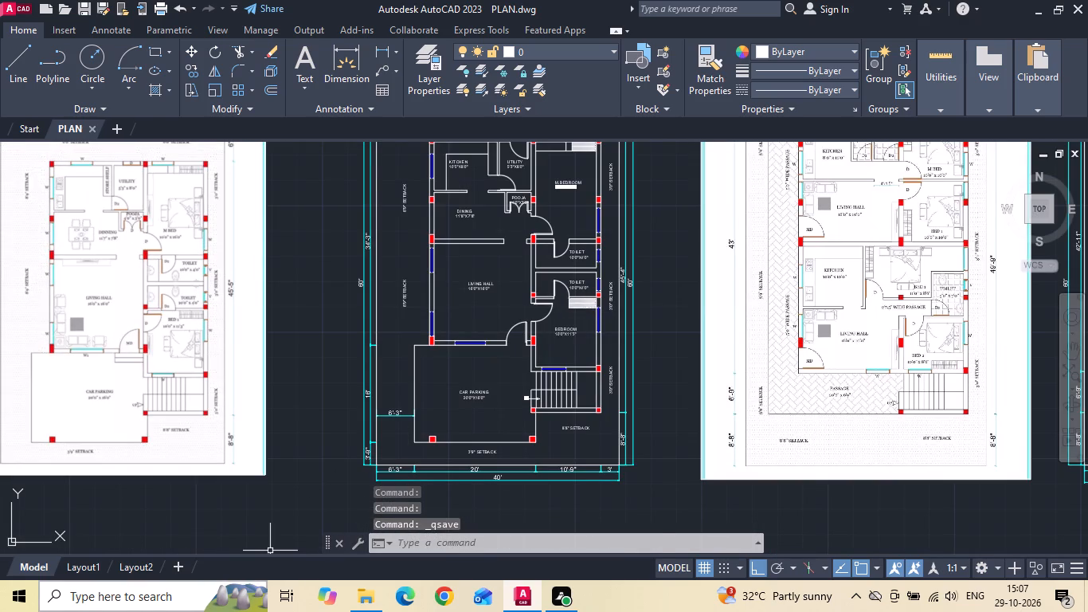
Search the computer for "FURNI" and open the furniture blocks Unlimited drawing.
click(146, 599)
text(FU)
text(RN)
key(i)
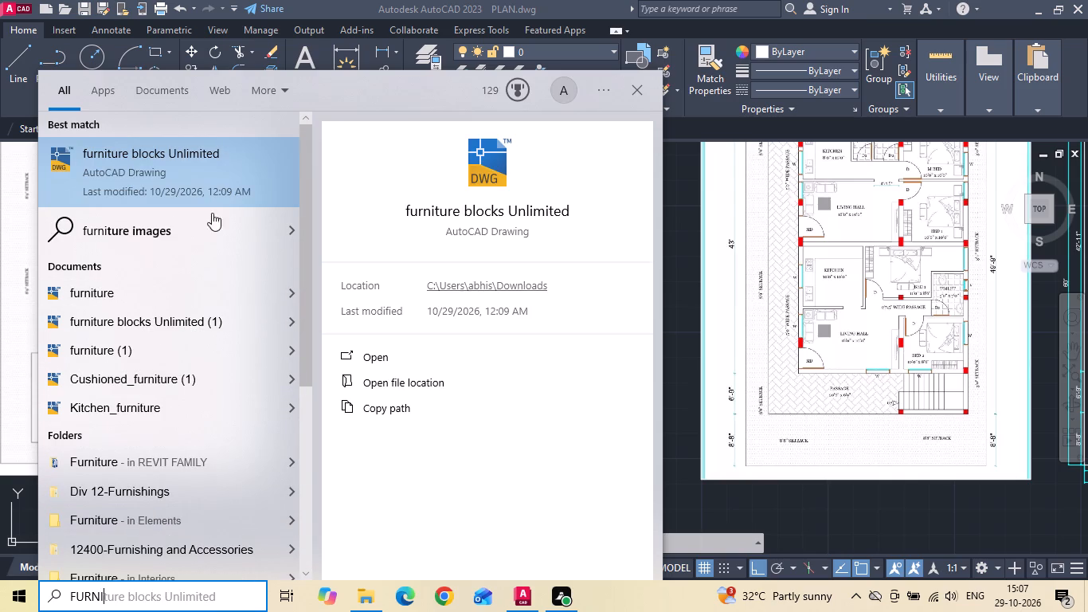
double_click(221, 165)
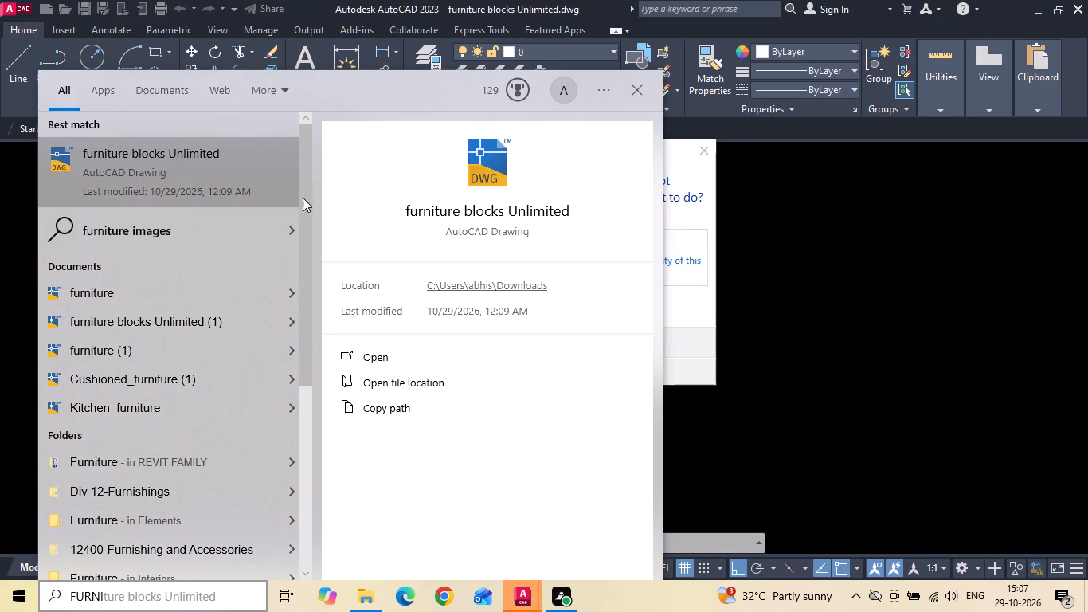
Answer the missing SHX files prompt by choosing to specify replacements, and finish opening the furniture blocks Unlimited drawing.
click(687, 259)
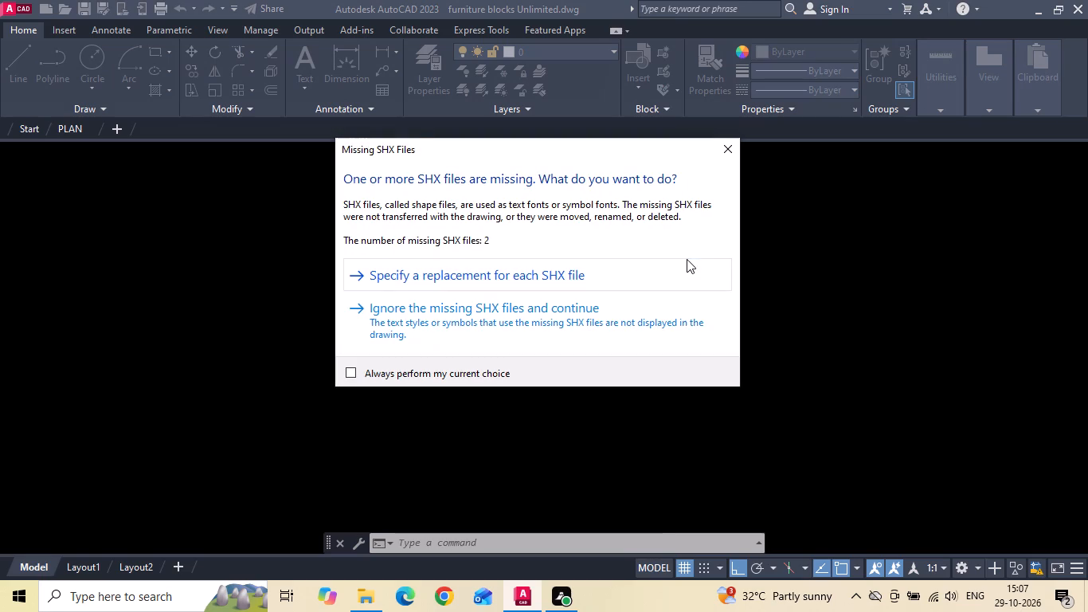
click(671, 270)
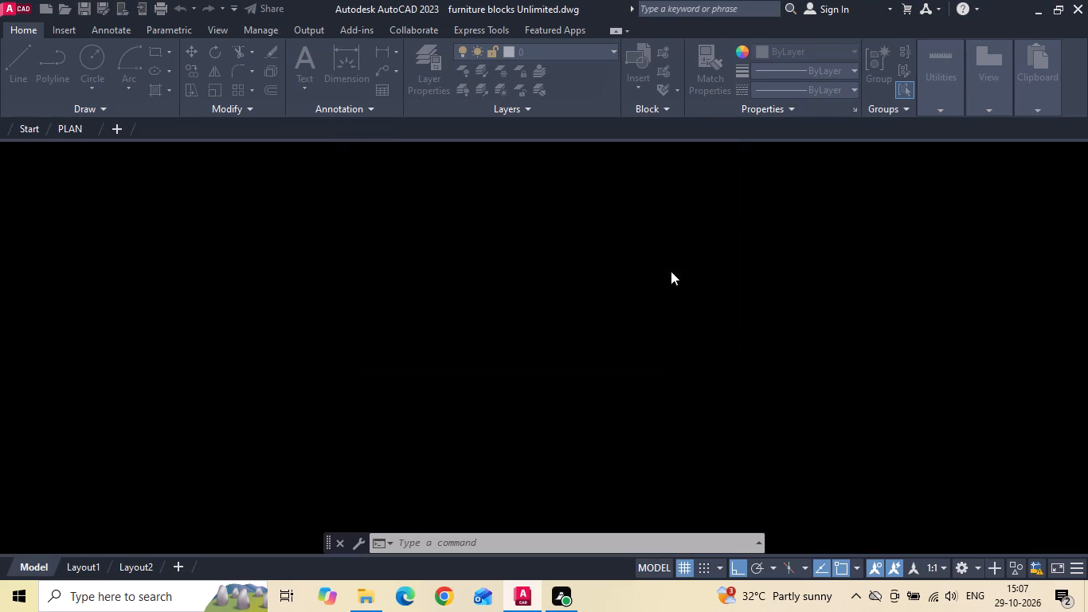
click(681, 257)
click(639, 254)
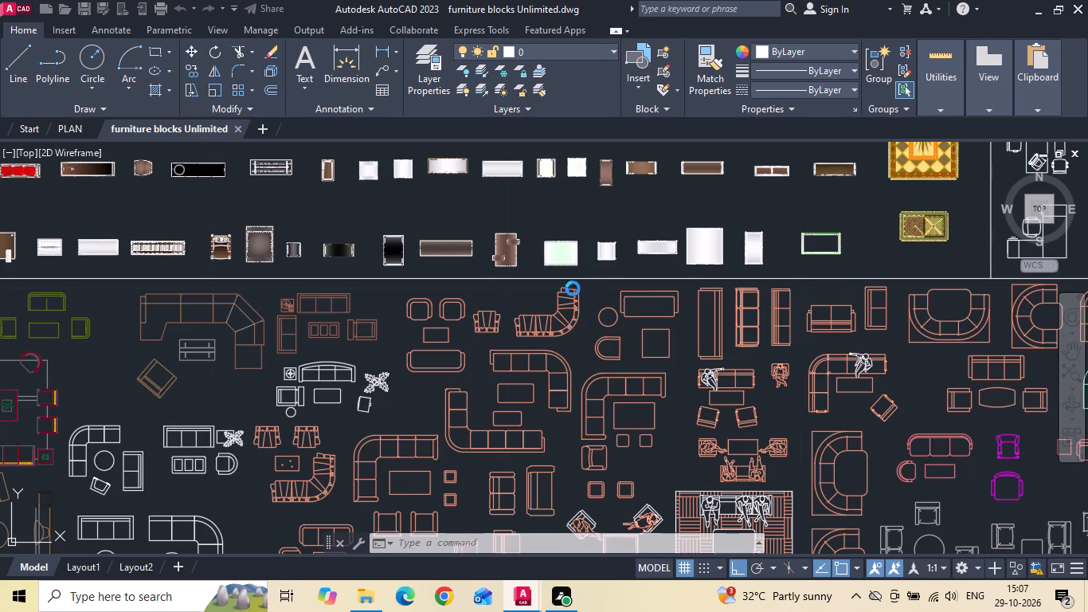
Check the M BED furniture in the PLAN reference image and examine the furniture drawing's bed blocks for a similar one.
scroll(571, 291, down, 3)
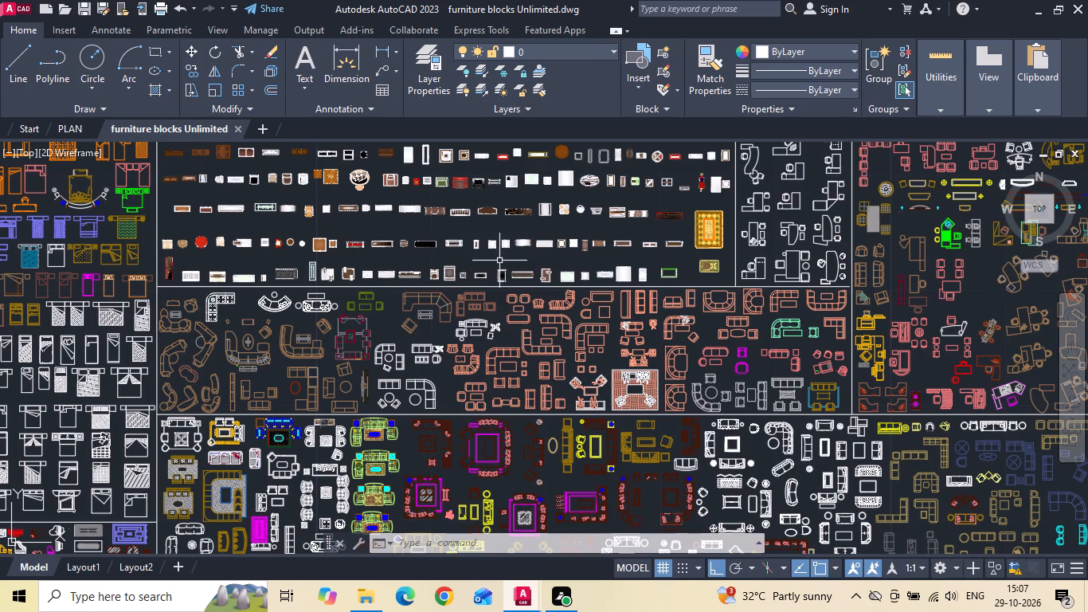
click(77, 127)
scroll(213, 280, up, 2)
middle_drag(109, 256, 237, 385)
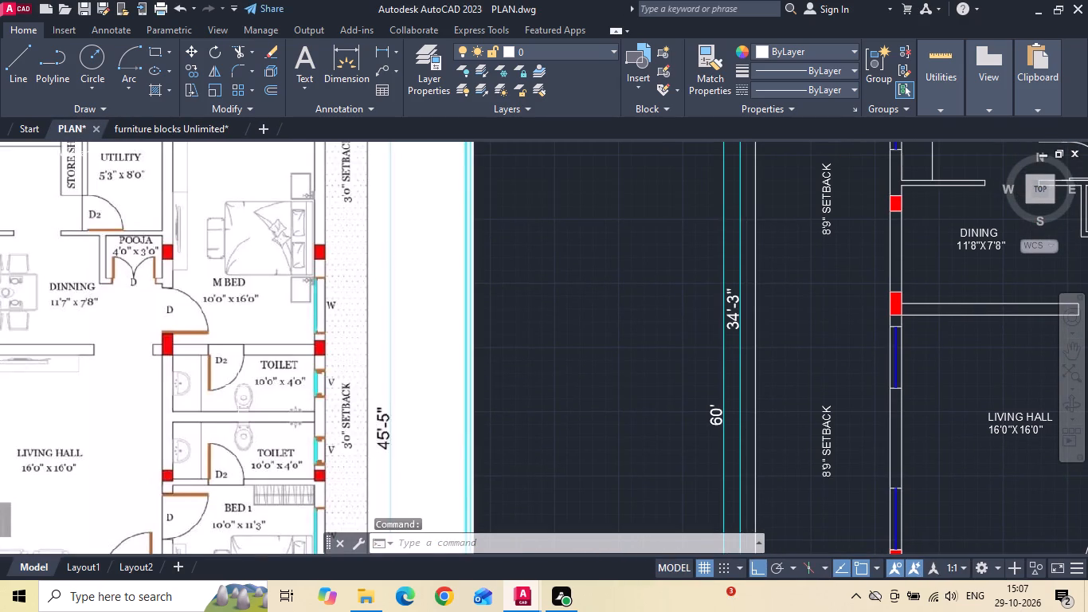
click(195, 127)
middle_drag(220, 312, 371, 423)
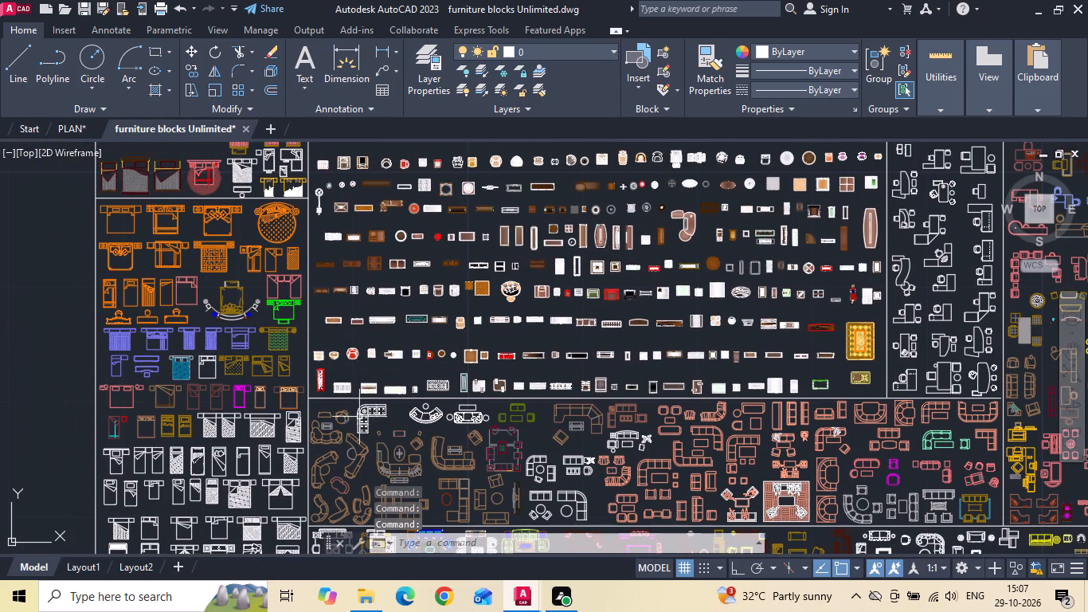
middle_drag(159, 257, 264, 442)
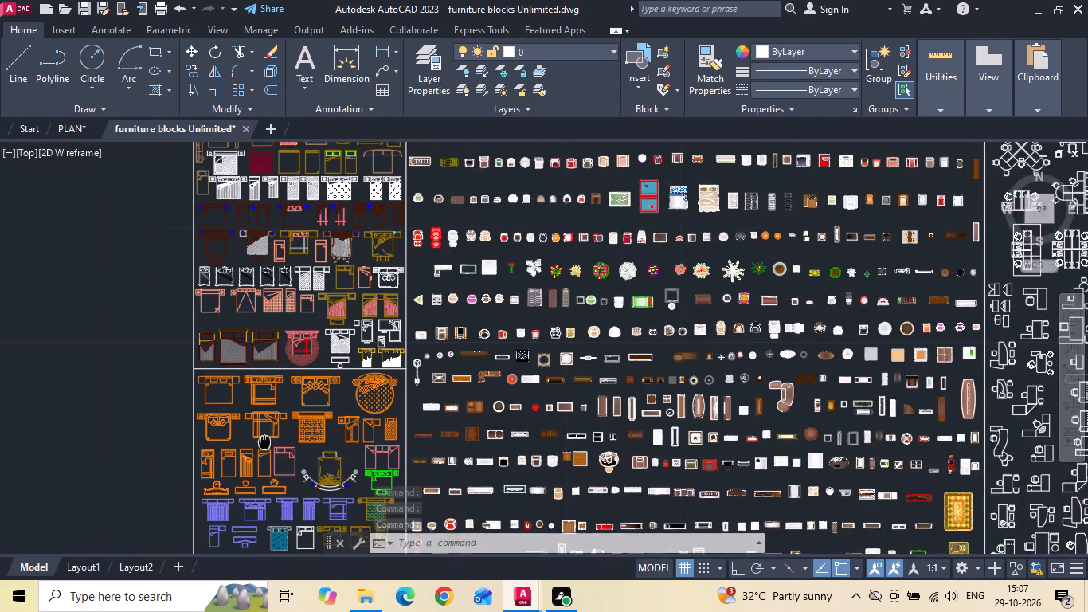
middle_drag(264, 442, 266, 448)
middle_drag(280, 237, 280, 412)
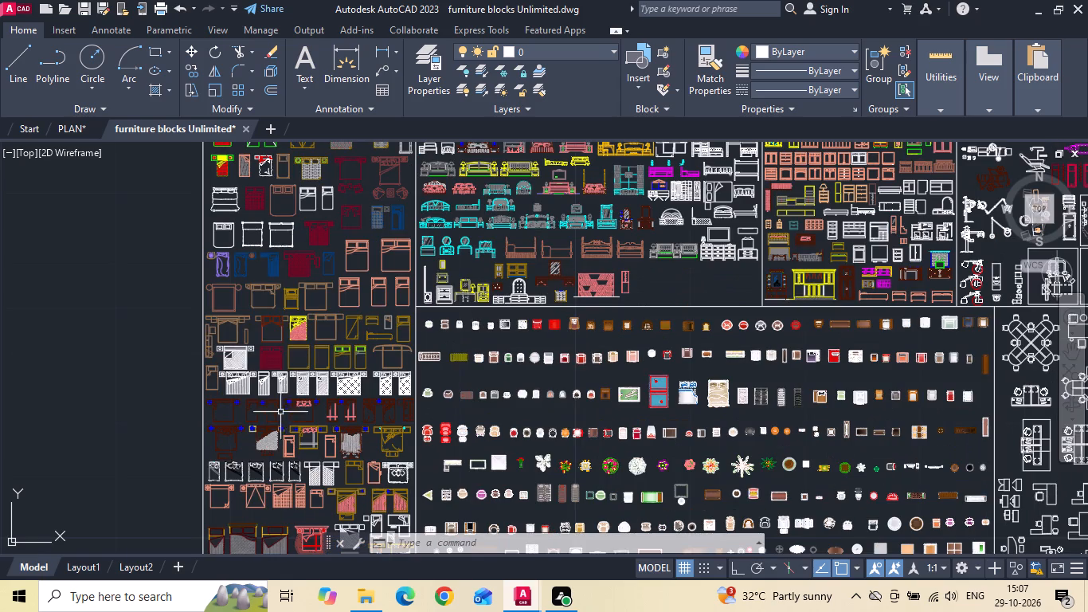
scroll(273, 231, up, 1)
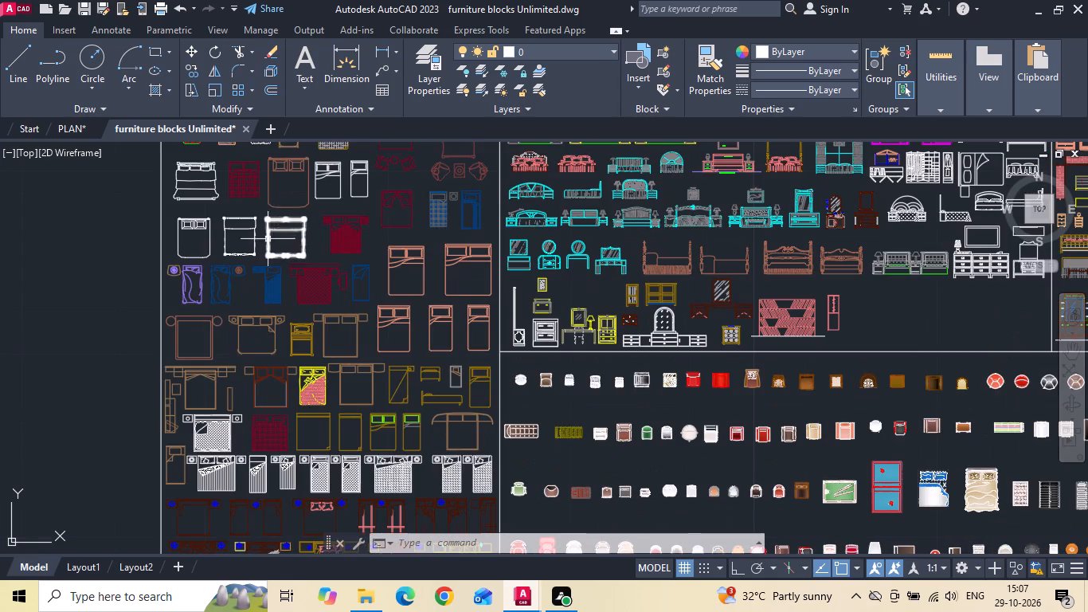
middle_drag(267, 252, 269, 447)
scroll(295, 347, down, 2)
scroll(305, 490, up, 2)
middle_drag(304, 479, 315, 267)
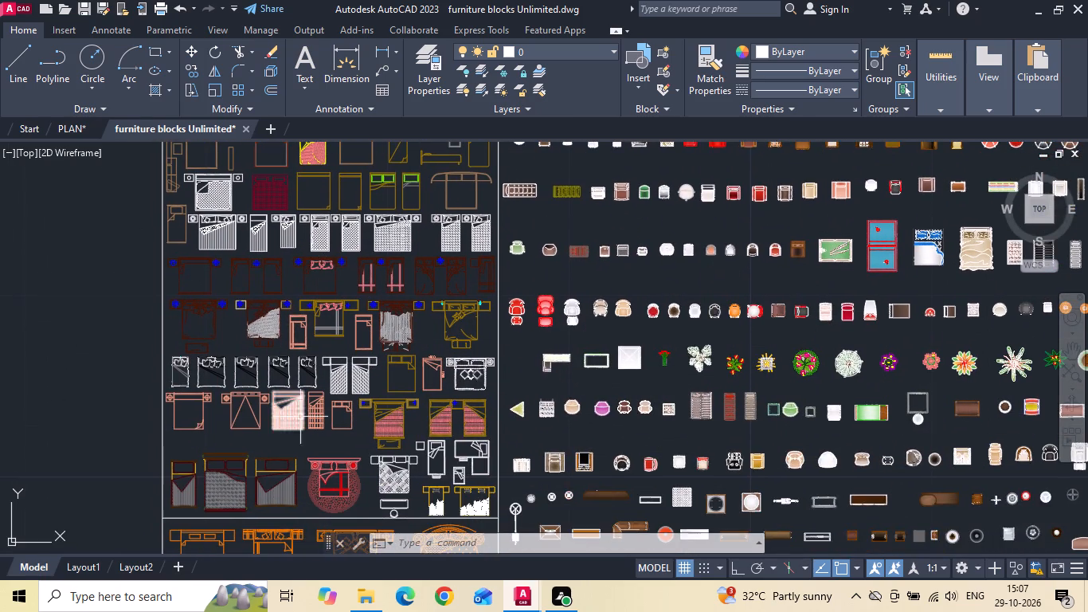
middle_drag(292, 437, 284, 251)
middle_drag(276, 433, 273, 193)
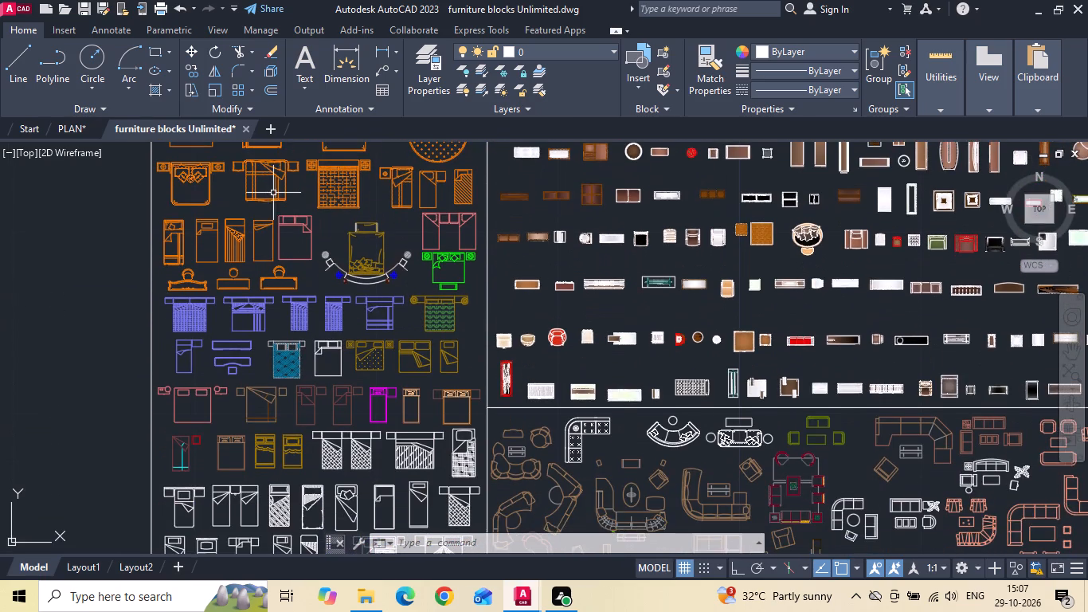
middle_drag(299, 407, 305, 223)
middle_drag(286, 408, 280, 199)
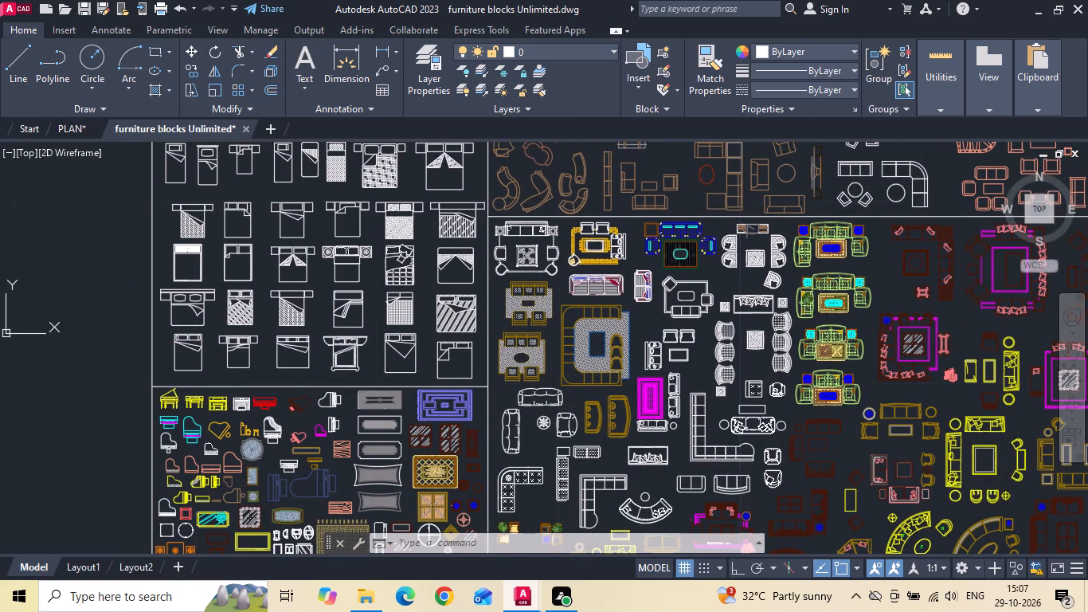
scroll(330, 431, down, 2)
middle_drag(313, 266, 321, 427)
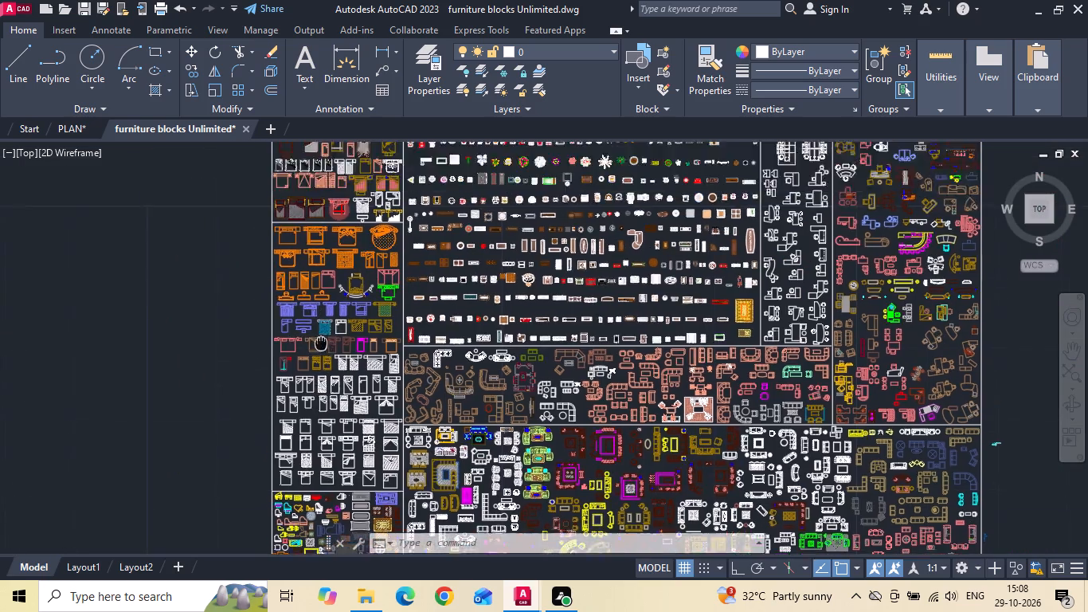
middle_drag(321, 427, 320, 451)
scroll(288, 258, up, 3)
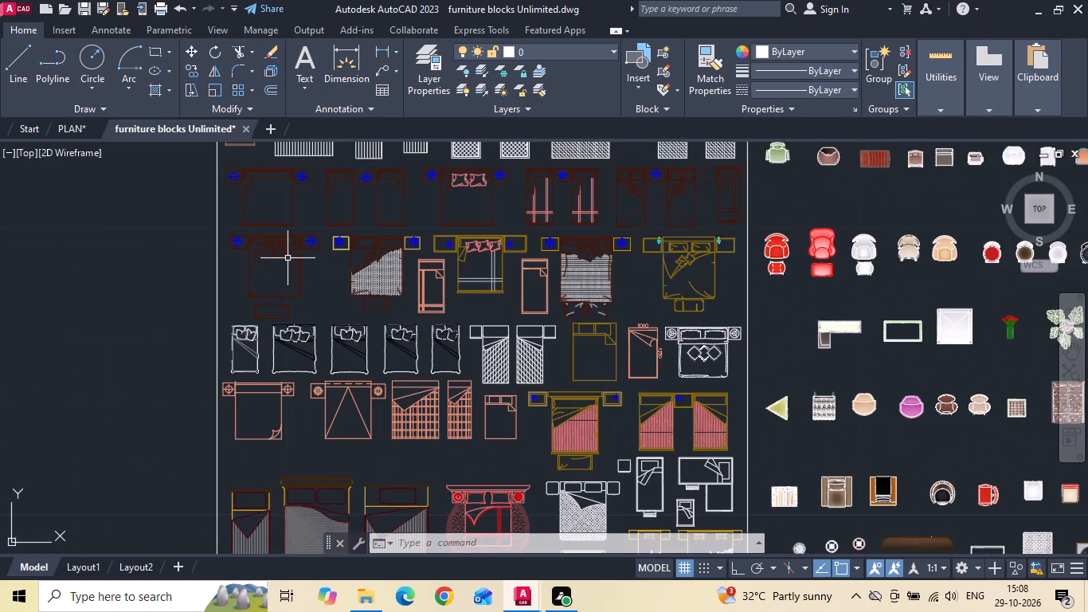
Copy the double-bed block with two side tables and foot bench into the PLAN drawing, placing it beside the DINING label.
click(679, 269)
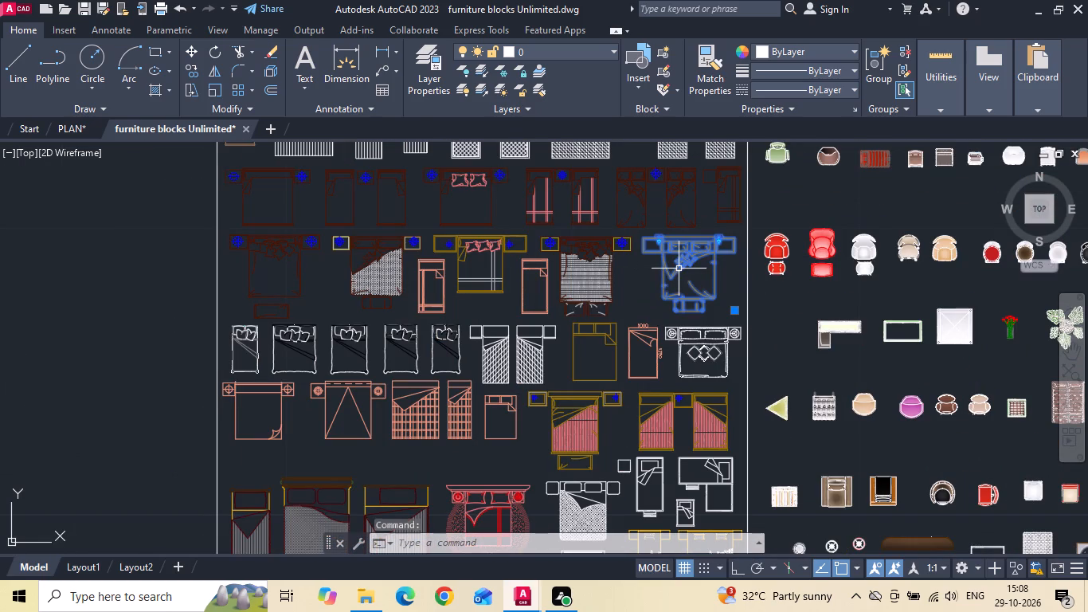
scroll(342, 291, up, 2)
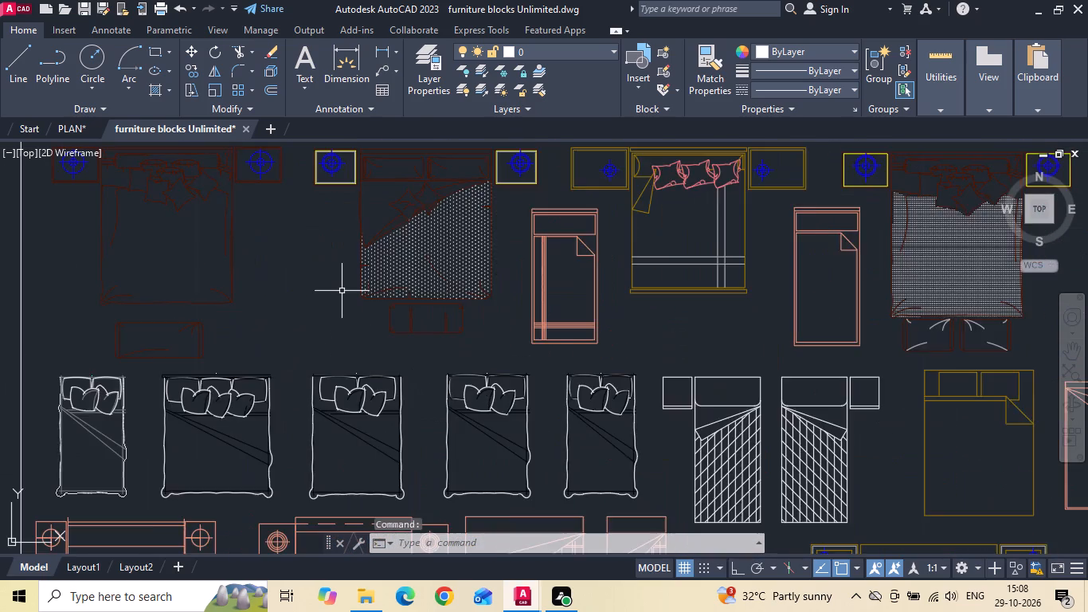
scroll(341, 291, down, 2)
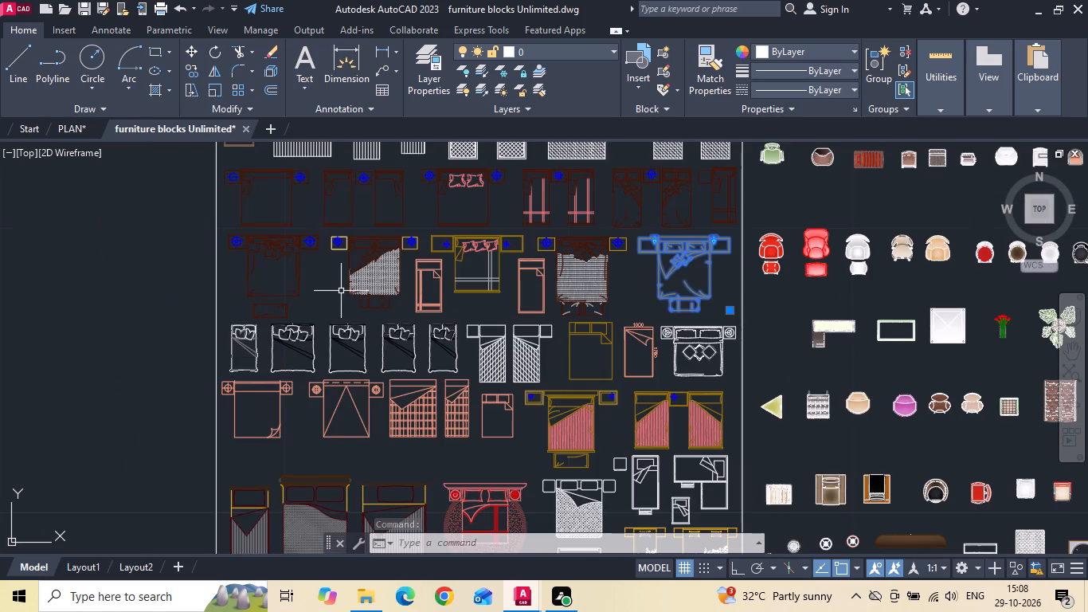
key(ctrl+c)
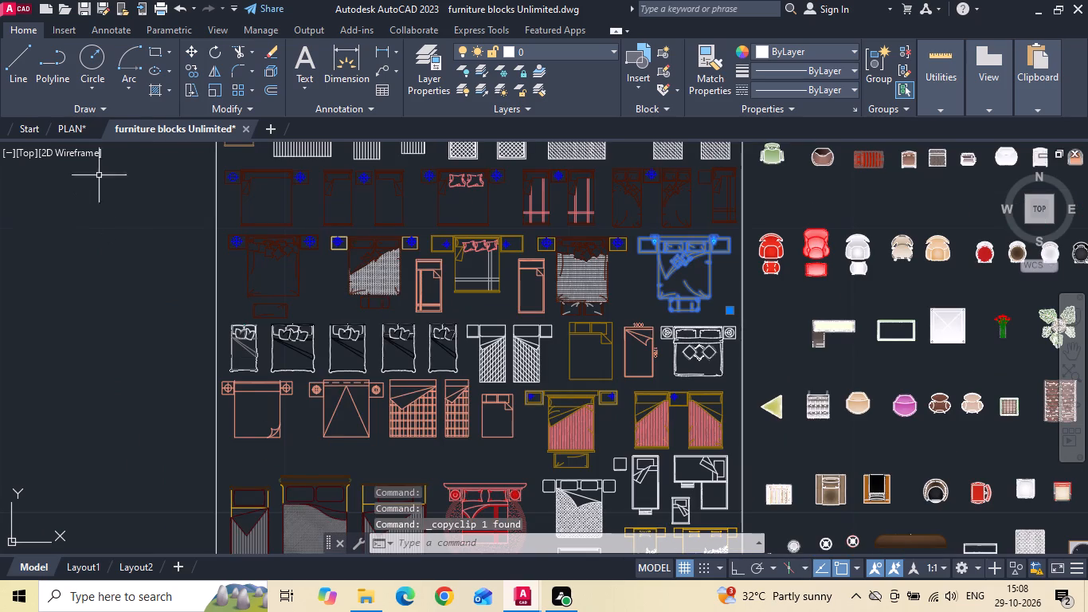
click(75, 127)
key(ctrl+v)
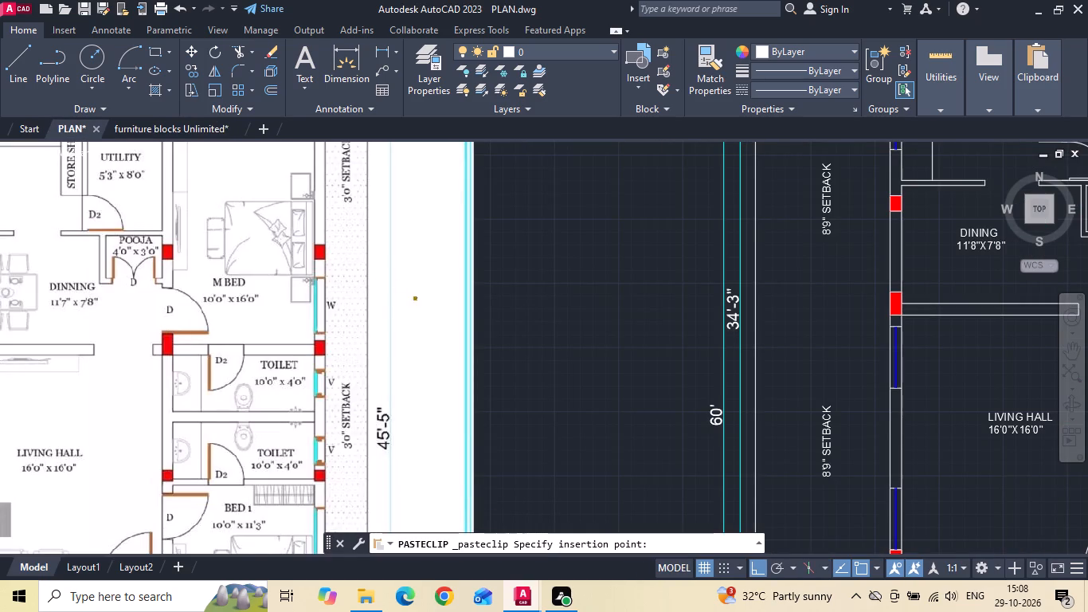
scroll(430, 311, down, 1)
middle_drag(666, 301, 550, 332)
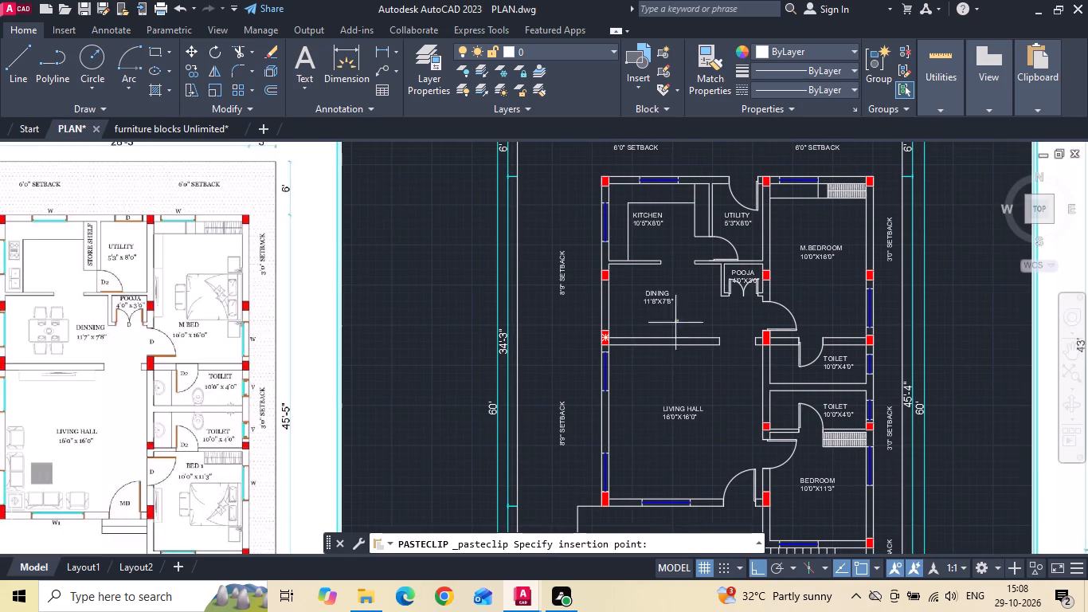
click(713, 320)
click(714, 318)
key(Escape)
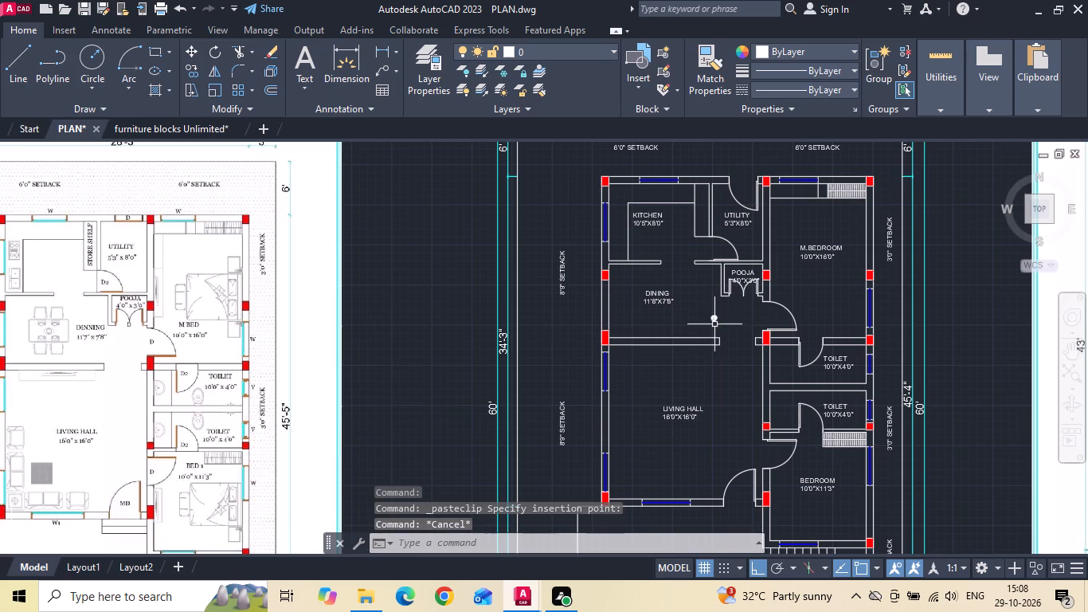
Rotate the pasted bed block to 270° so its headboard faces the plan's right side.
click(715, 321)
right_click(714, 319)
click(732, 339)
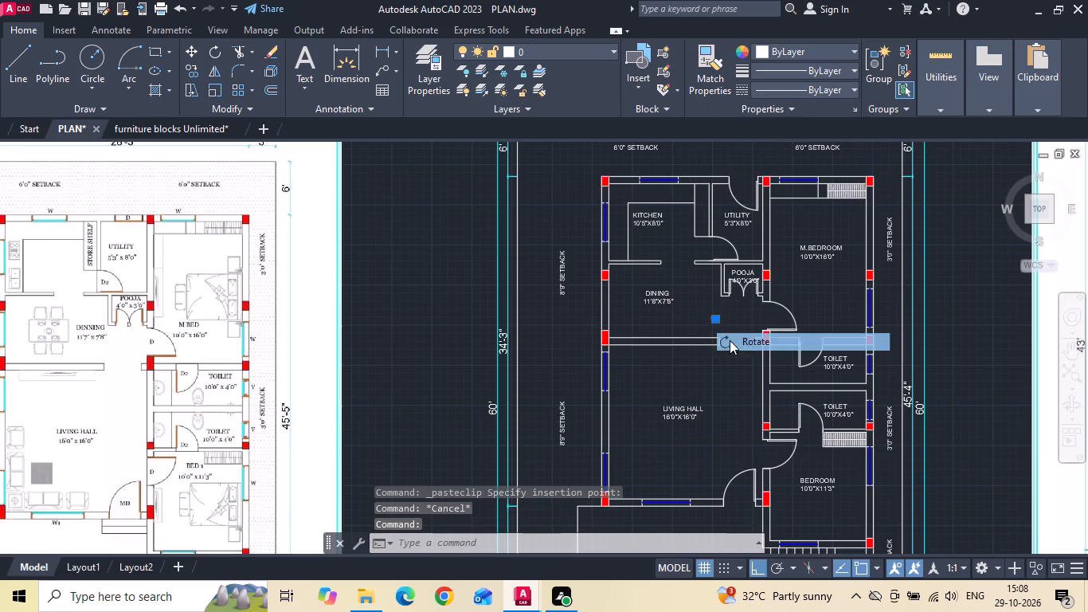
click(714, 318)
scroll(714, 318, up, 6)
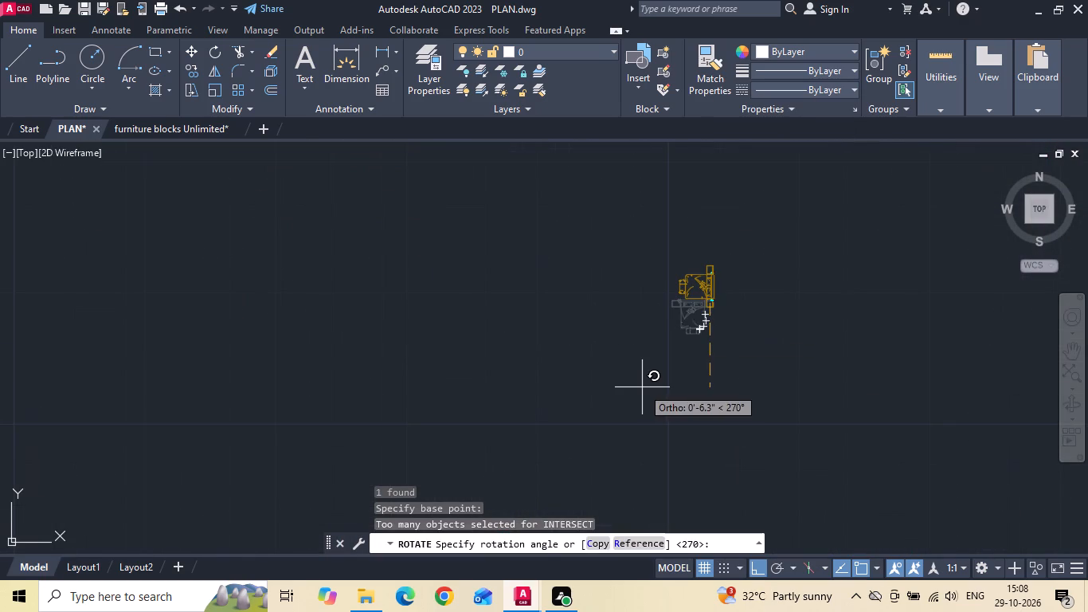
click(642, 387)
Scale the rotated bed block by a factor of 39.3701.
click(699, 300)
right_click(699, 299)
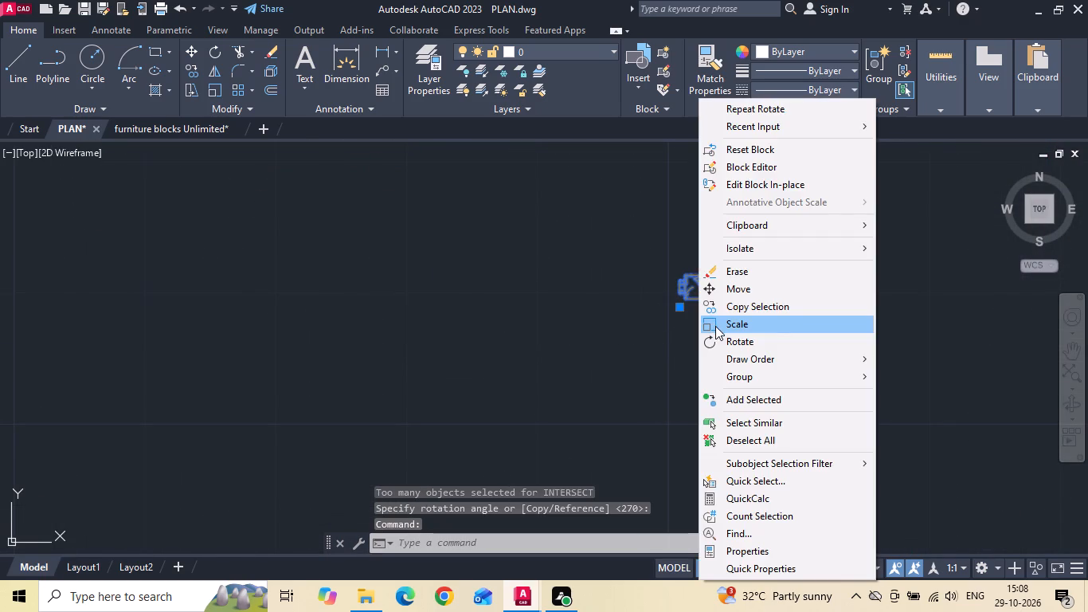
click(715, 326)
drag(696, 286, 694, 321)
text(39.3701)
key(Return)
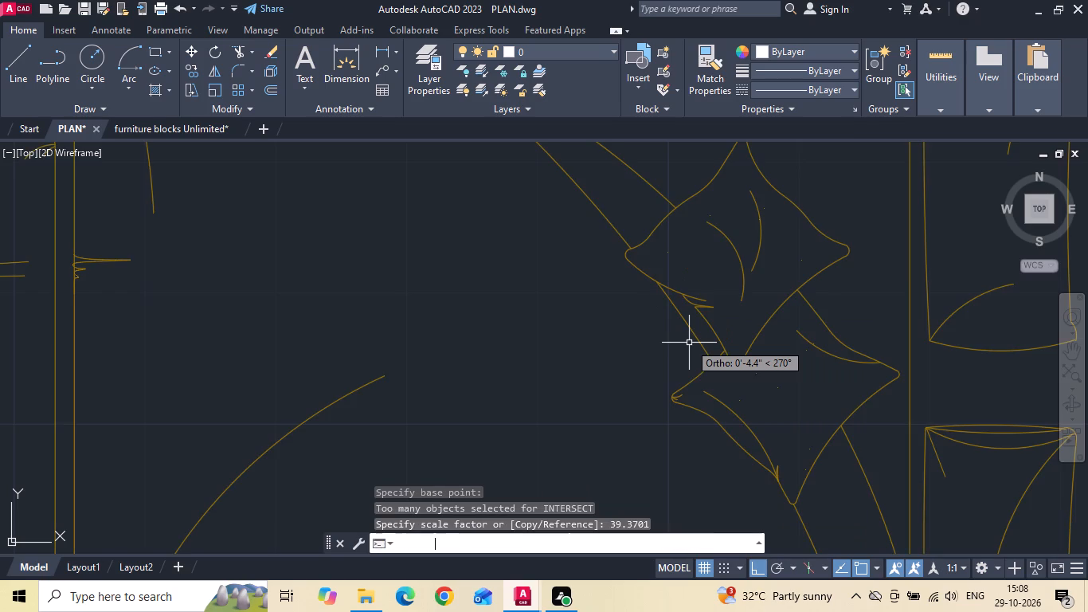
scroll(605, 402, down, 6)
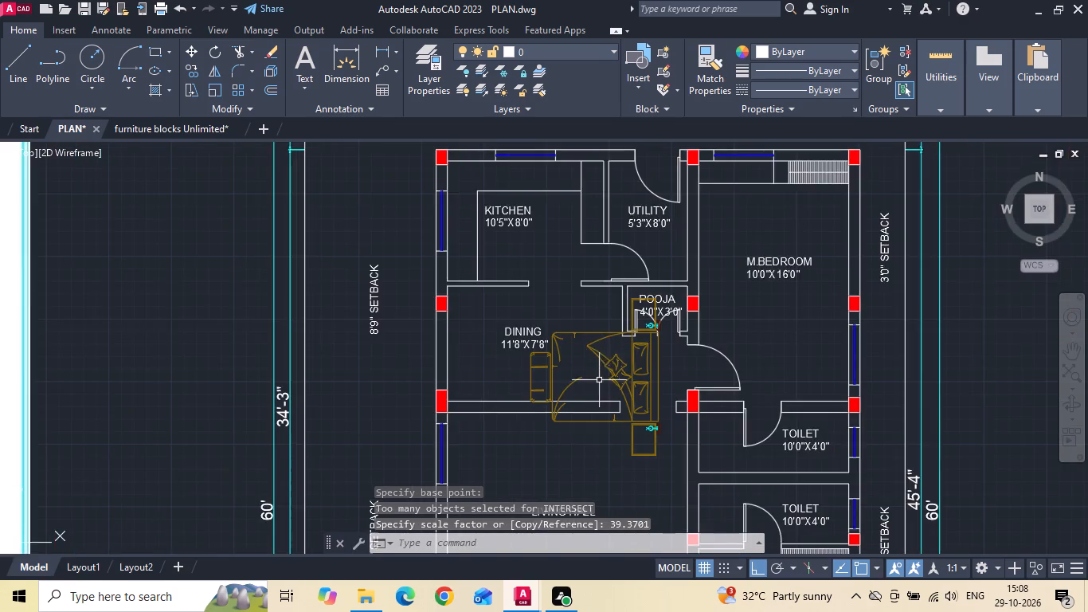
Move the bed block into the 10'0"X16'0" M.BEDROOM with its headboard against the right wall.
scroll(599, 383, down, 1)
middle_drag(600, 382, 688, 333)
click(683, 324)
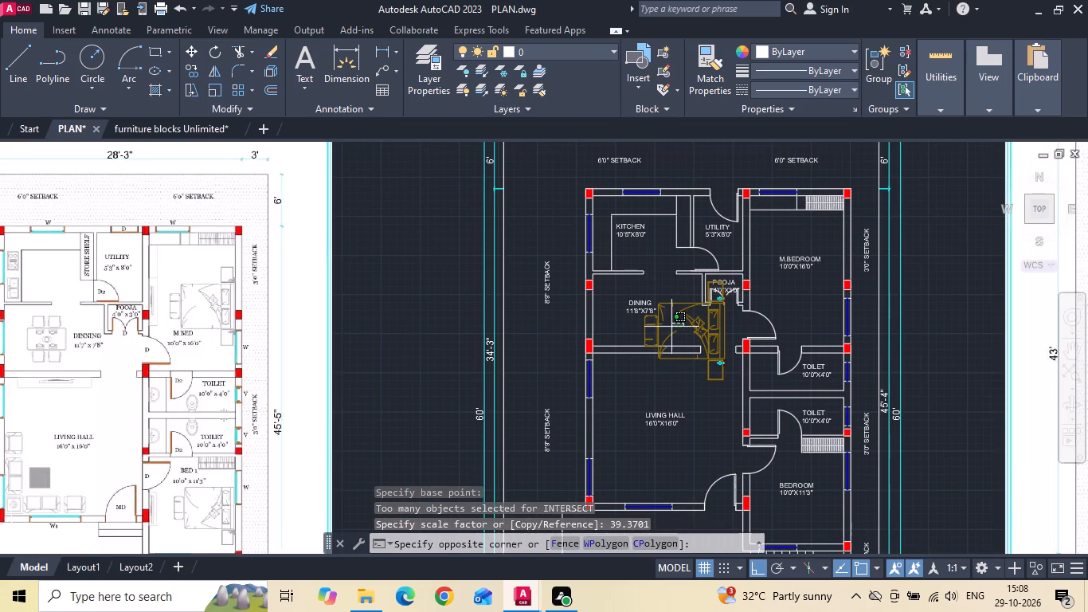
click(671, 327)
click(655, 332)
click(654, 332)
click(656, 335)
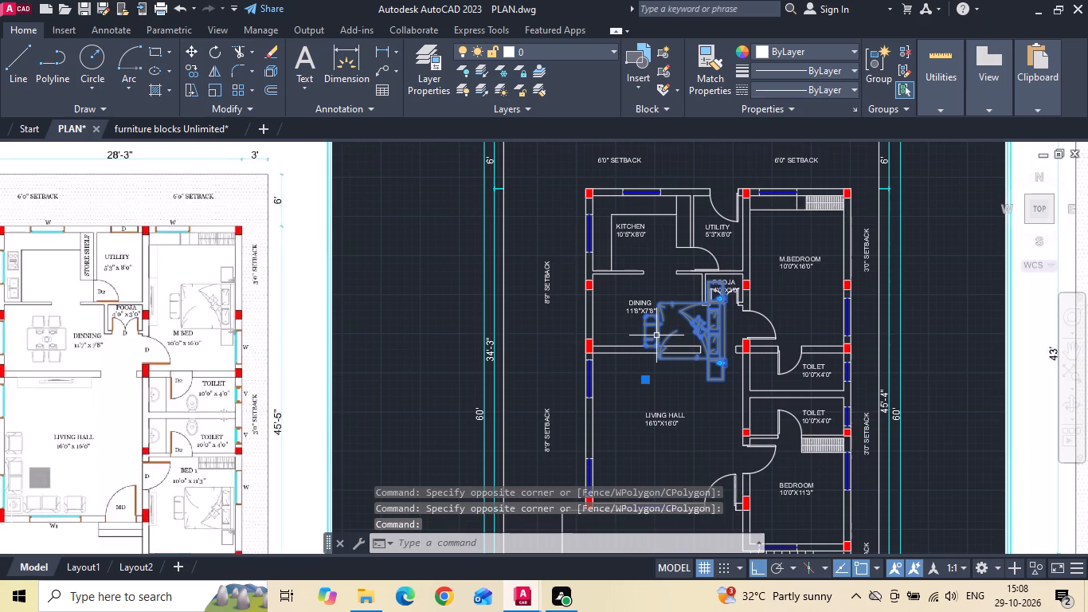
right_click(657, 335)
click(690, 296)
scroll(766, 308, up, 1)
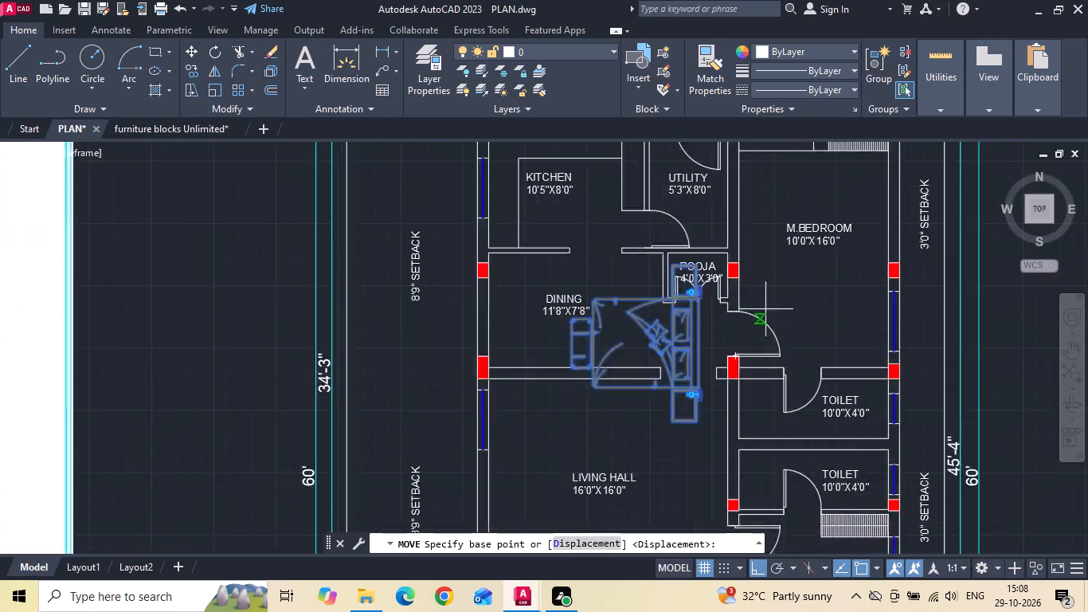
scroll(765, 309, up, 1)
click(654, 360)
scroll(638, 363, down, 2)
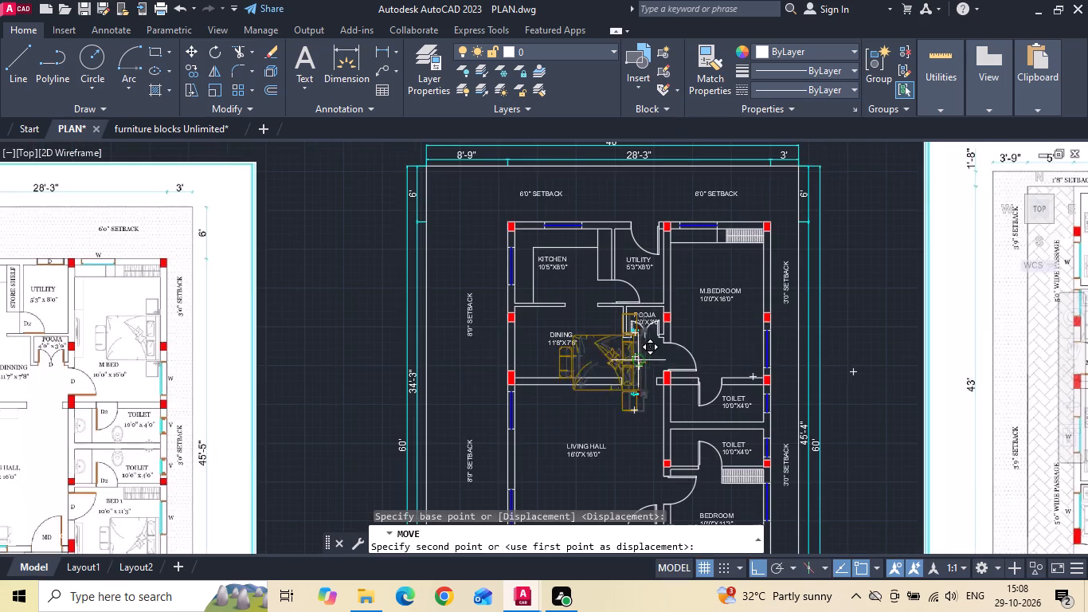
click(765, 298)
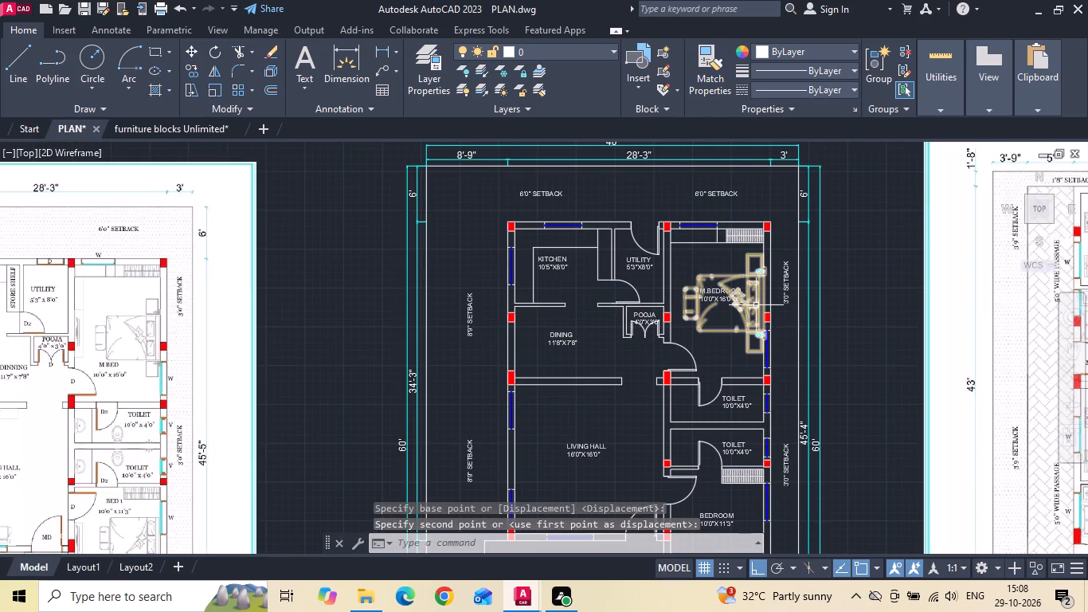
Move the M.BEDROOM 10'0"X16'0" label straight down, clear of the bed, into the space above the toilet.
click(715, 295)
right_click(715, 295)
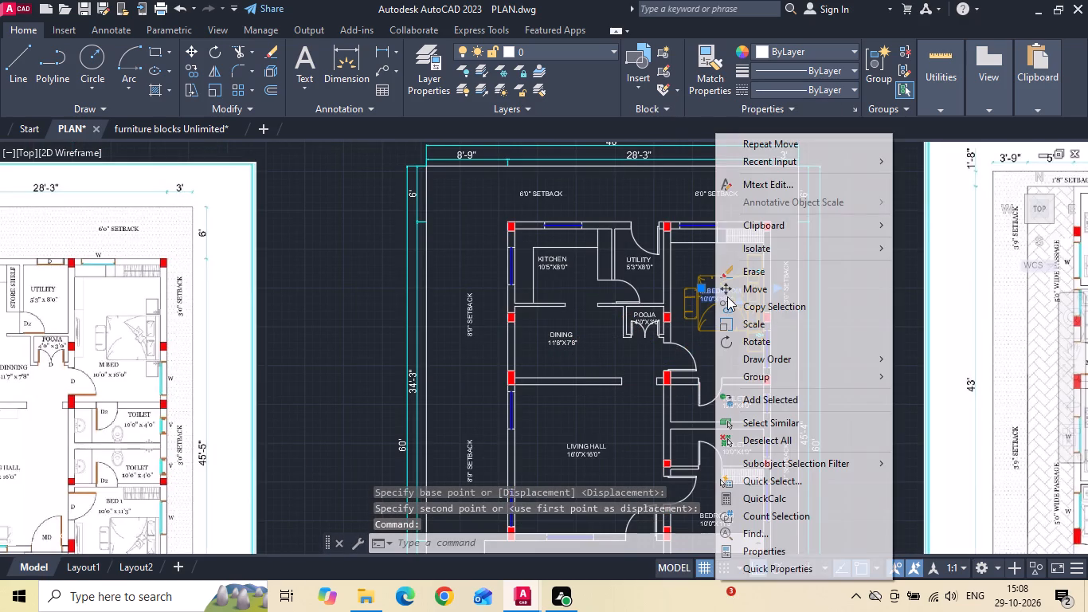
click(735, 296)
click(880, 296)
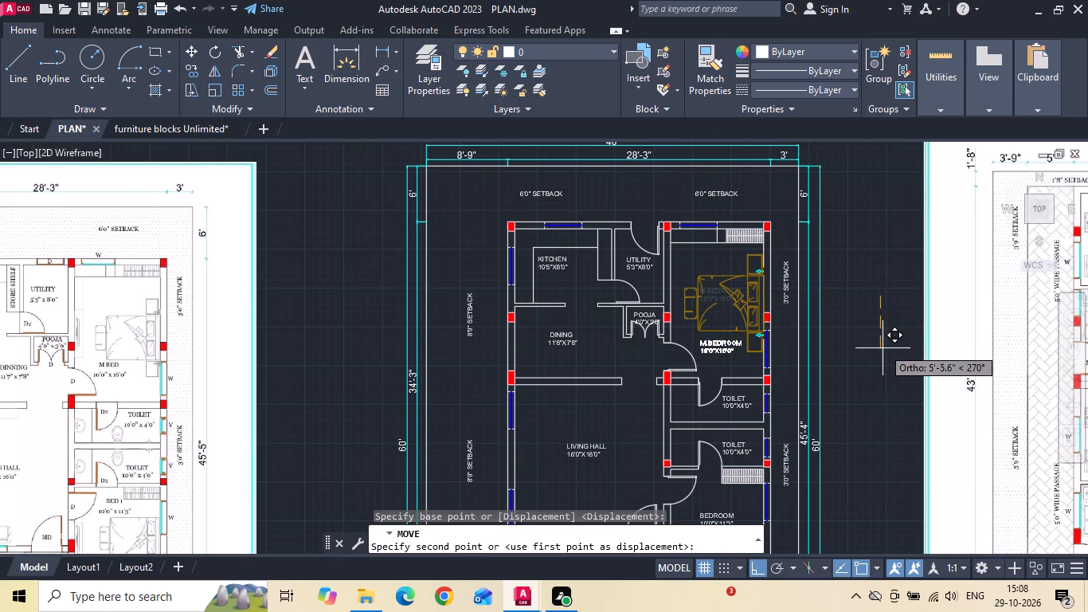
click(883, 355)
Save the PLAN drawing.
middle_drag(861, 328, 750, 308)
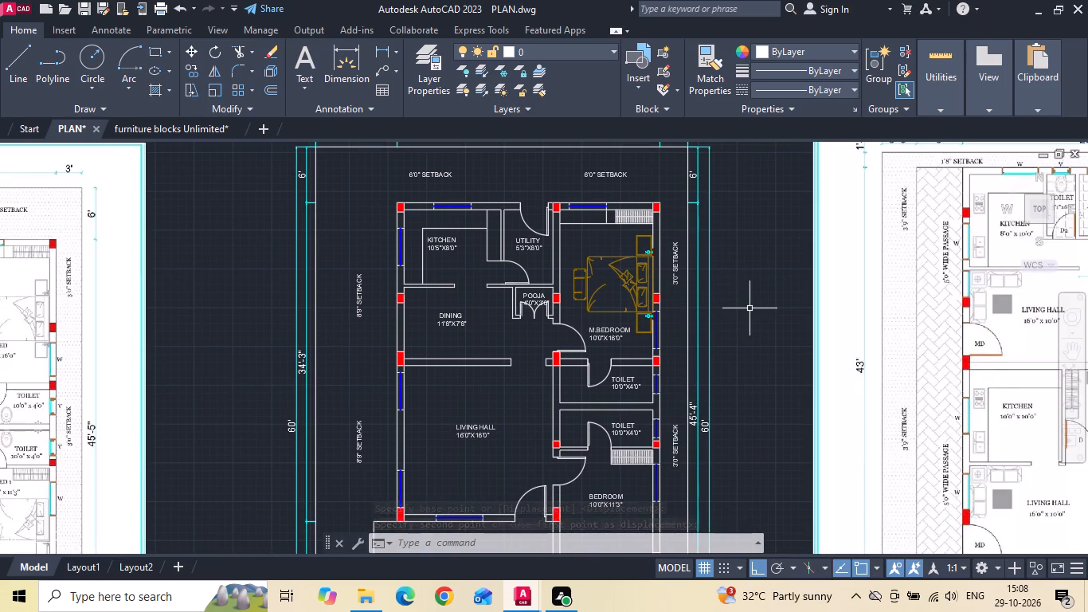
key(ctrl+s)
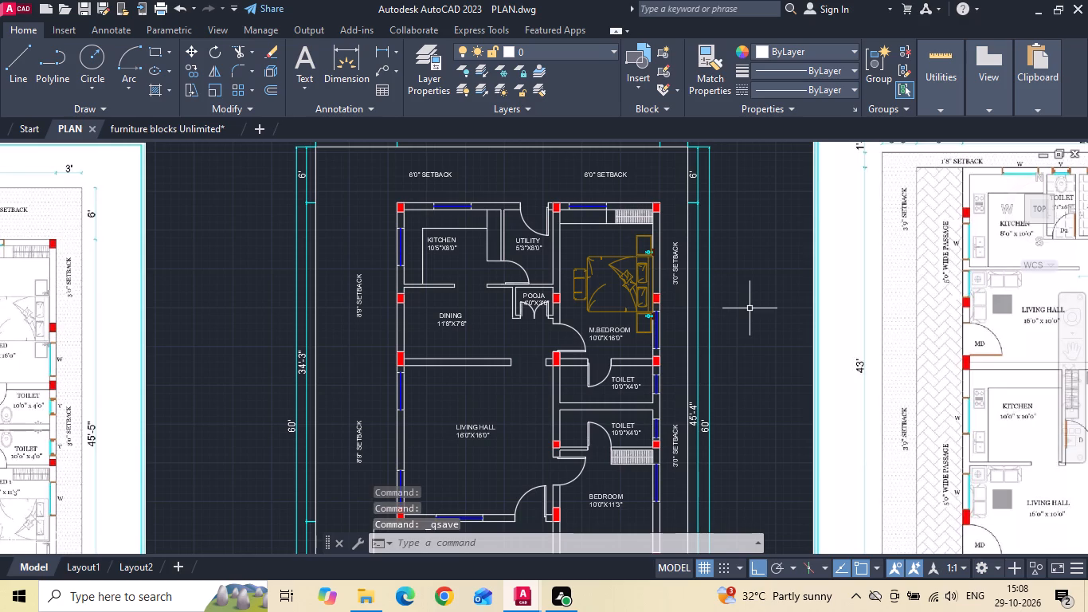
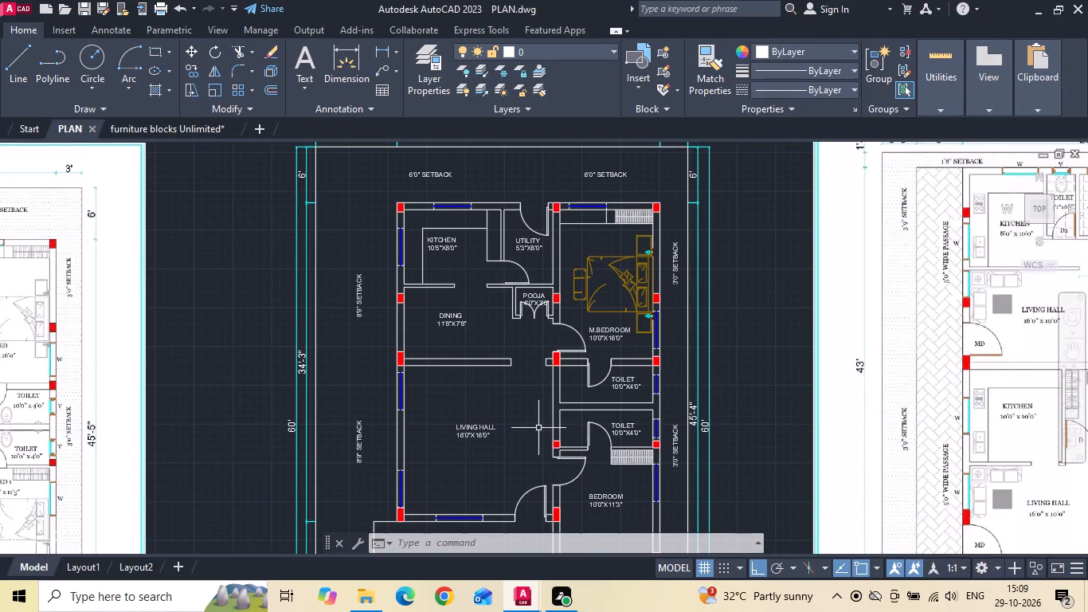
Move the master bedroom bed set sideways so its lamp bracket meets the inner face of the outer wall.
scroll(669, 257, up, 2)
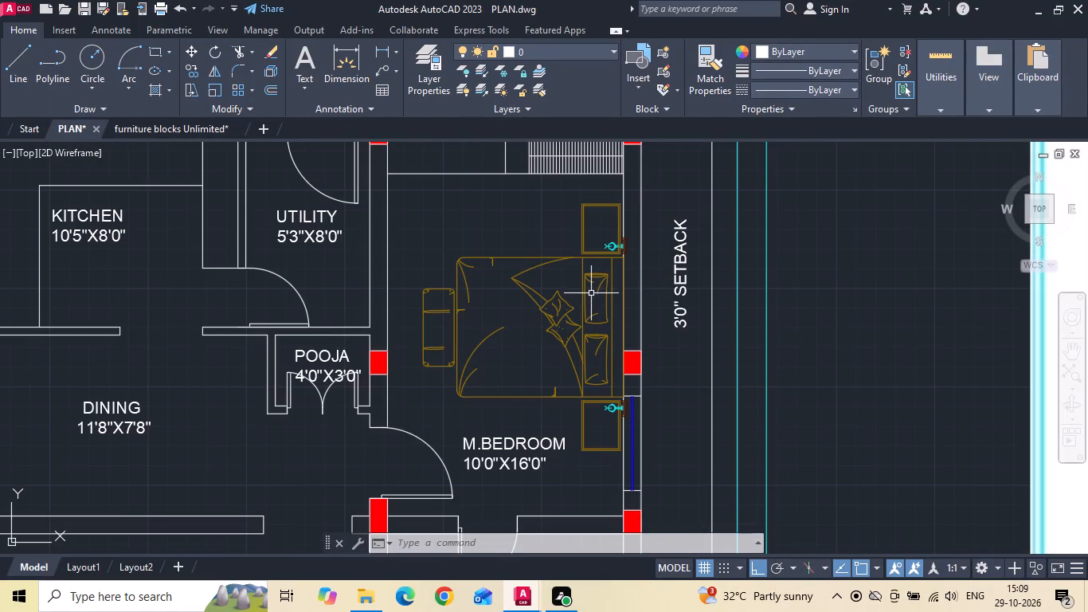
click(549, 261)
scroll(548, 261, down, 2)
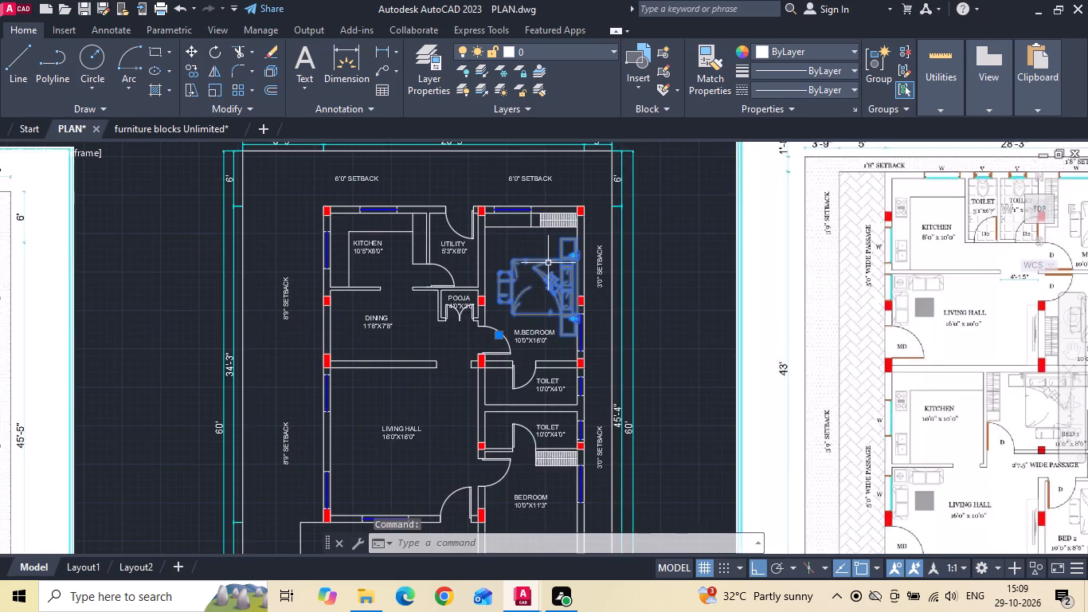
scroll(548, 263, down, 1)
scroll(548, 263, up, 2)
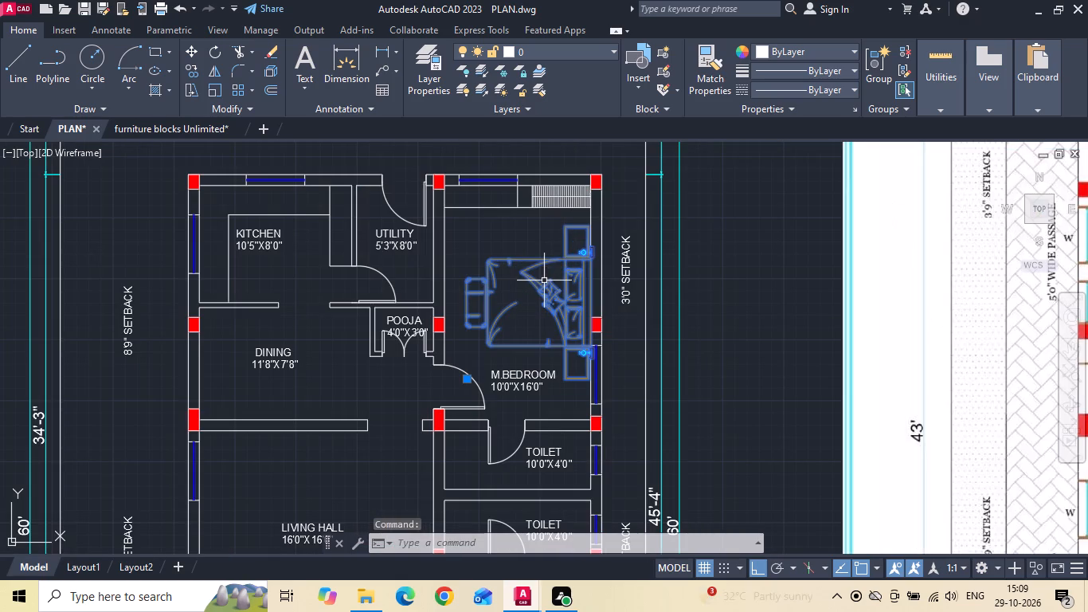
right_click(544, 280)
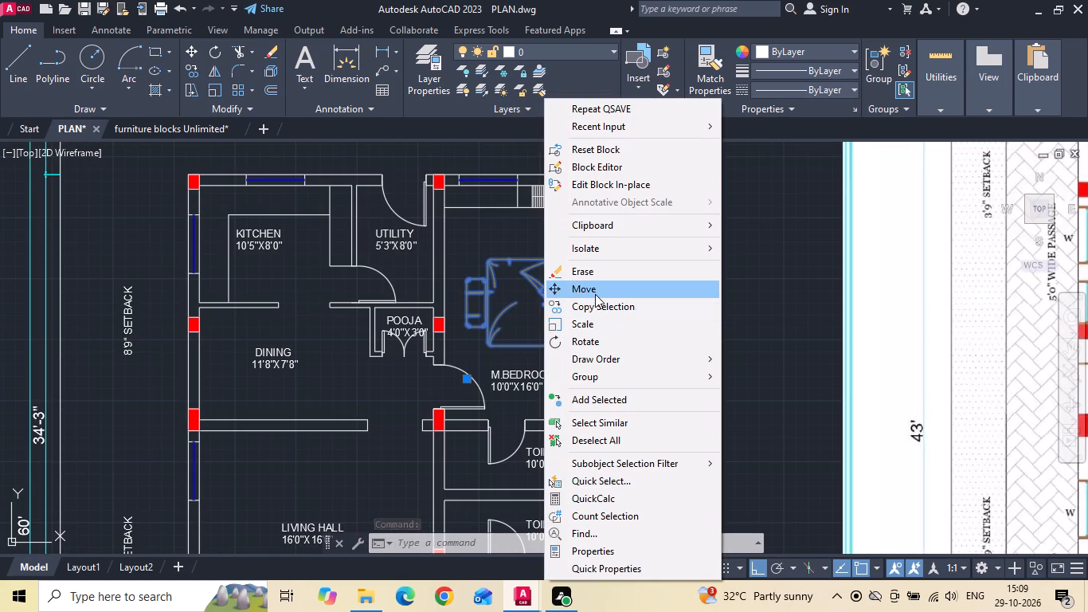
click(595, 294)
scroll(593, 371, up, 5)
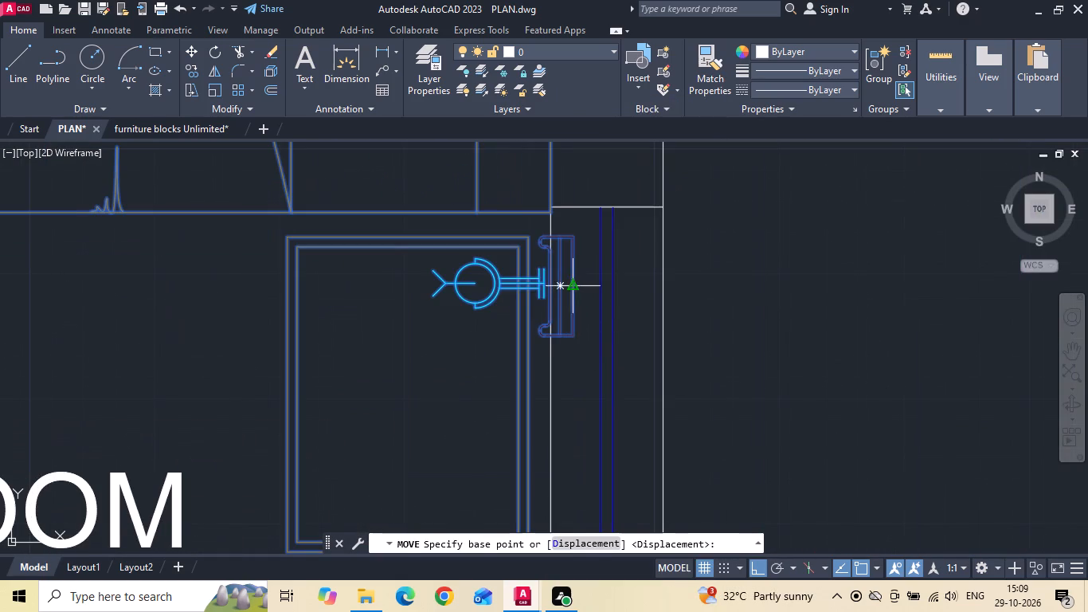
click(577, 285)
click(555, 291)
scroll(559, 311, down, 3)
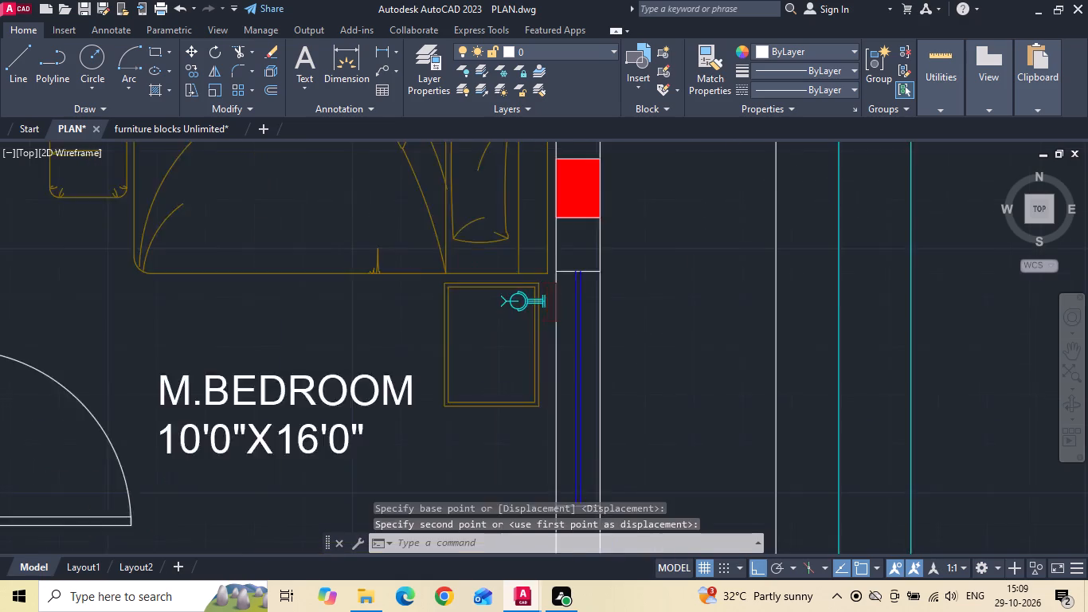
Scale the master bedroom bed set down freehand, using a base point on the inner face of the outer wall.
scroll(554, 319, down, 2)
click(521, 245)
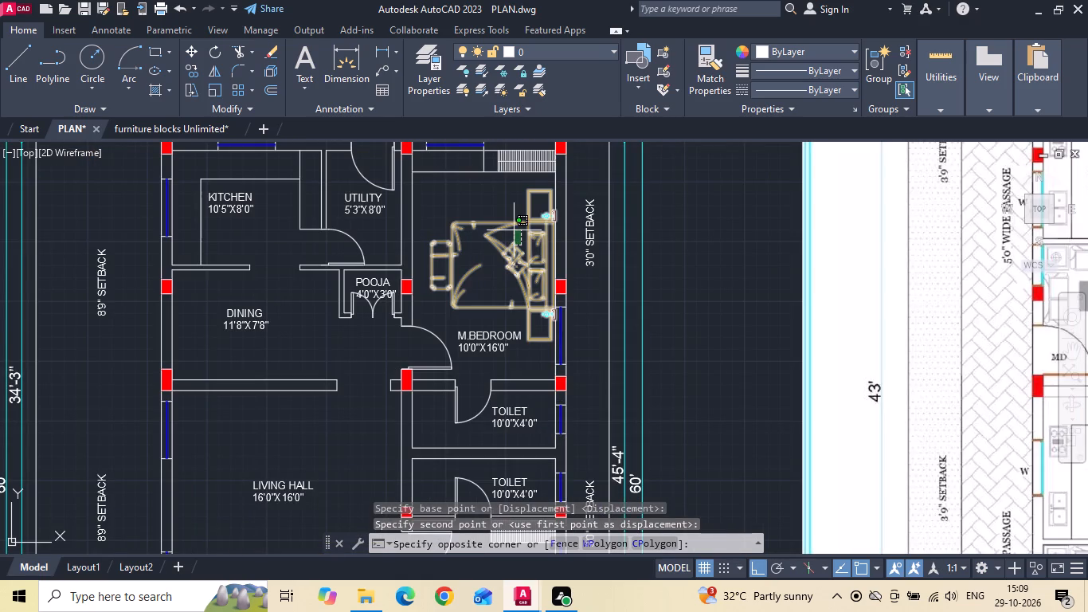
scroll(513, 229, down, 2)
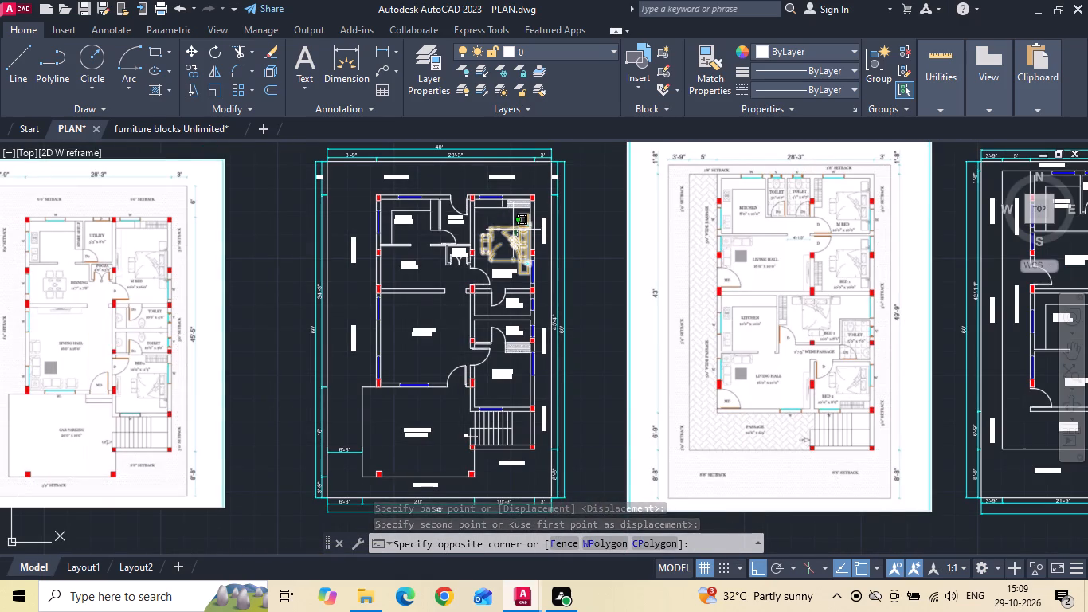
click(513, 229)
right_click(513, 230)
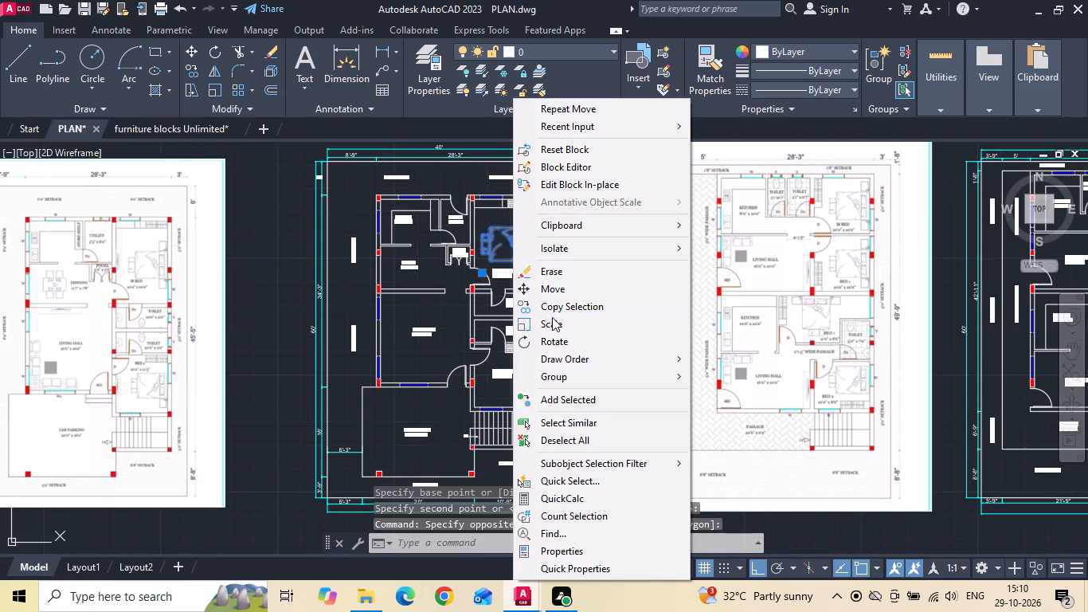
click(552, 317)
scroll(528, 242, up, 4)
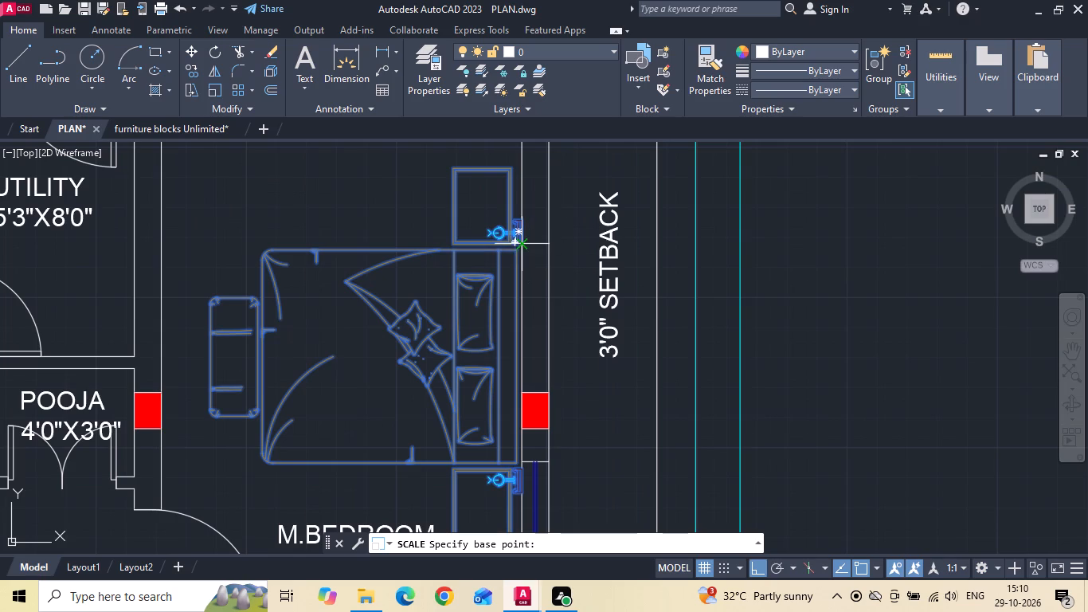
drag(526, 243, 522, 262)
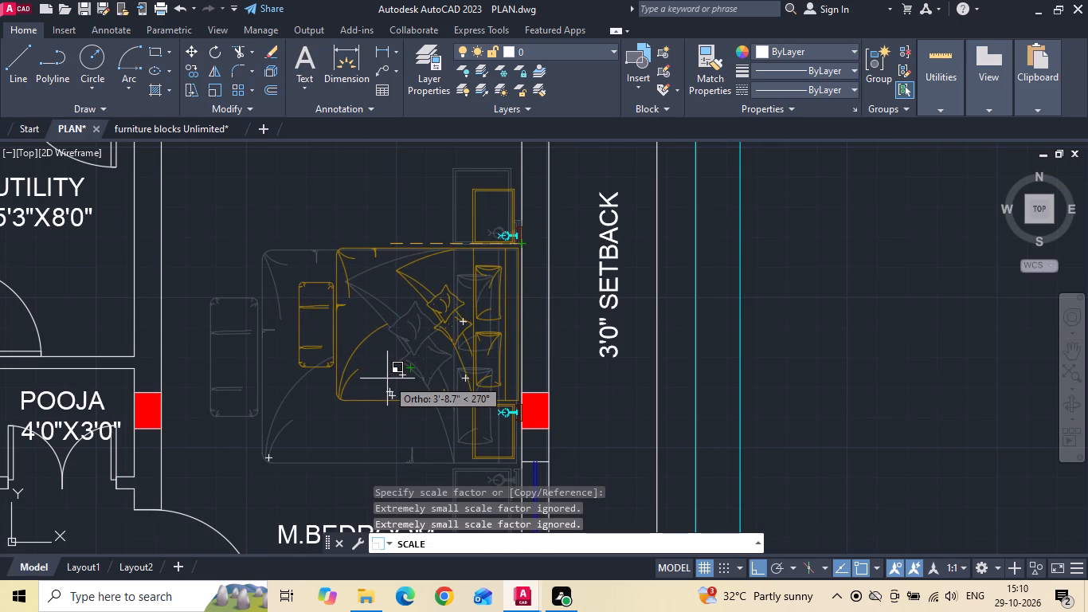
click(363, 387)
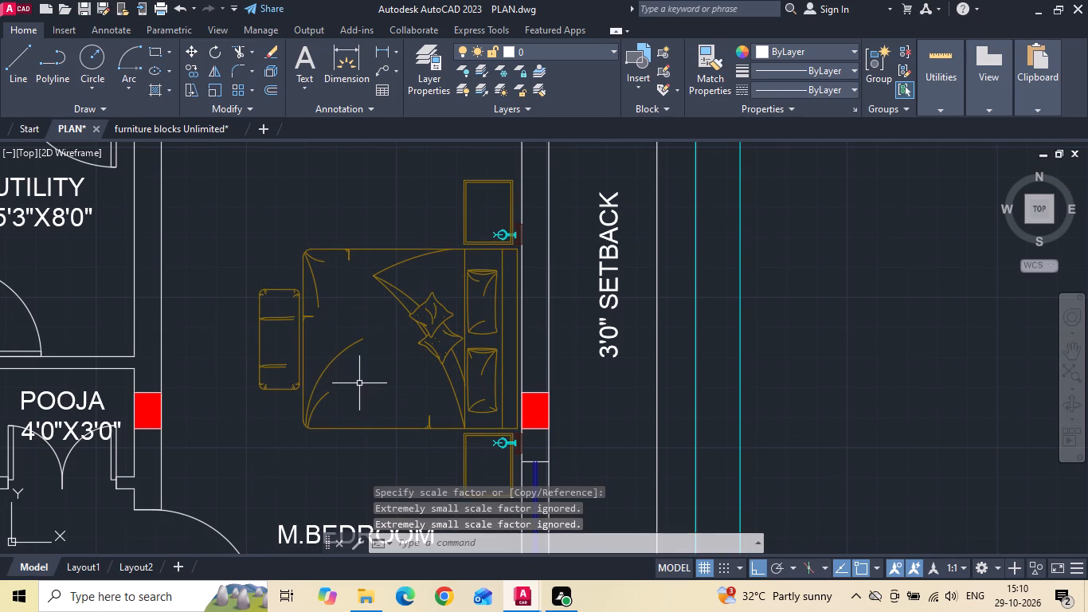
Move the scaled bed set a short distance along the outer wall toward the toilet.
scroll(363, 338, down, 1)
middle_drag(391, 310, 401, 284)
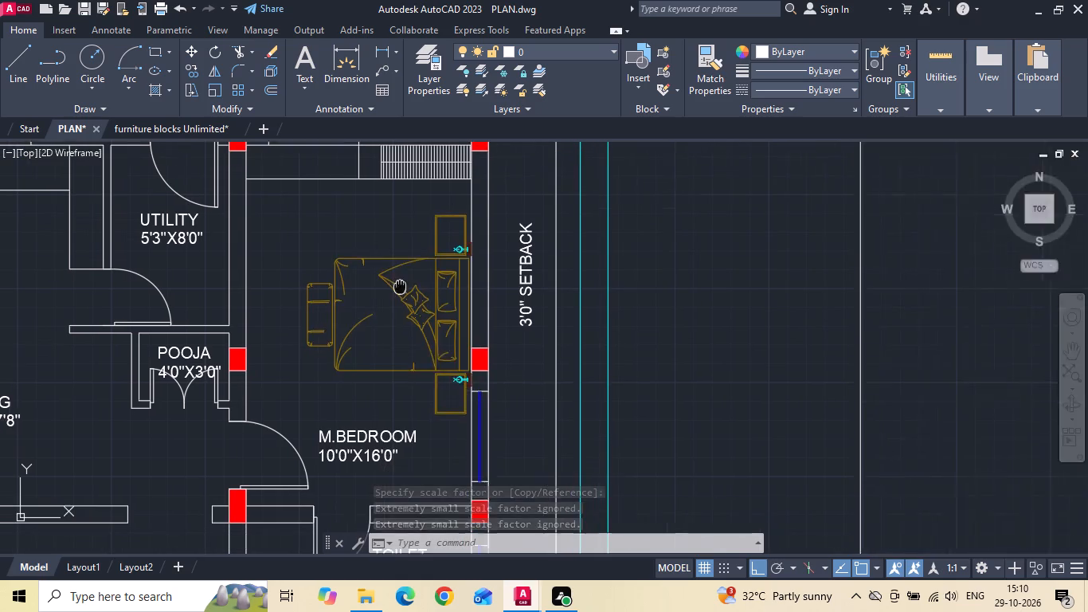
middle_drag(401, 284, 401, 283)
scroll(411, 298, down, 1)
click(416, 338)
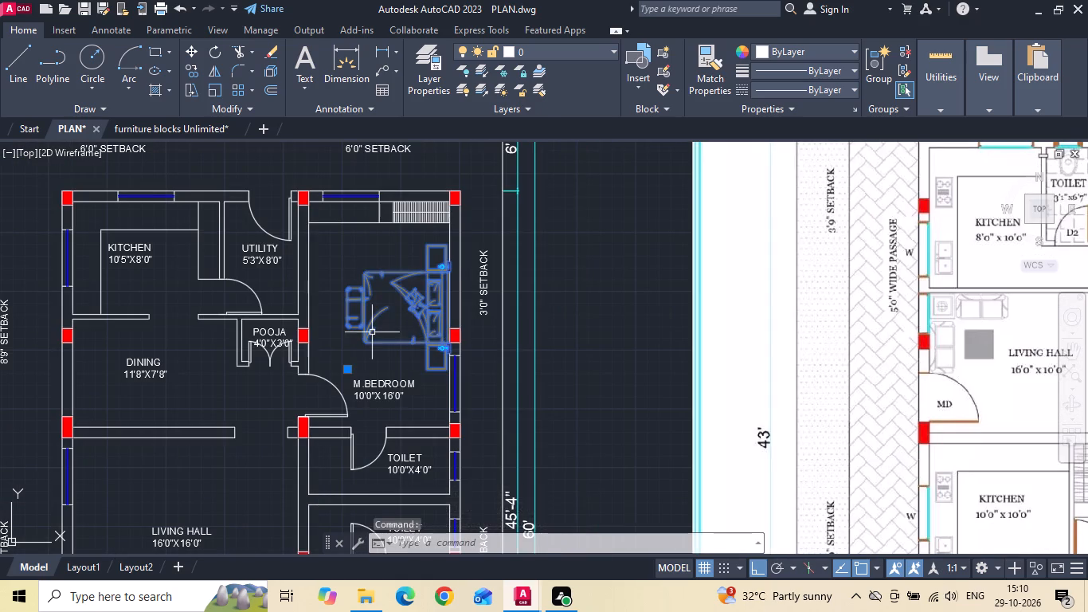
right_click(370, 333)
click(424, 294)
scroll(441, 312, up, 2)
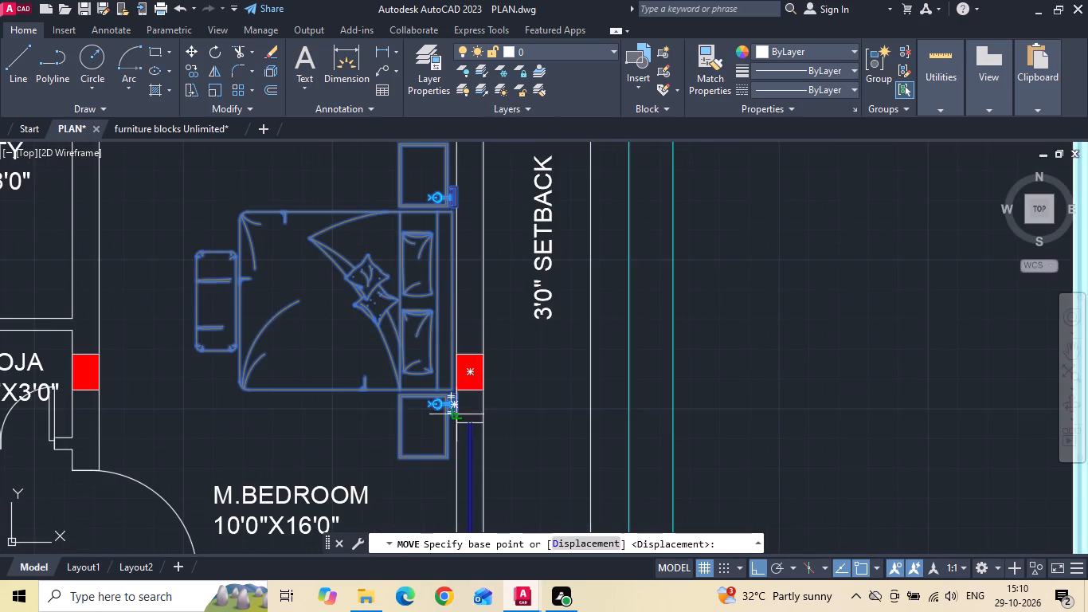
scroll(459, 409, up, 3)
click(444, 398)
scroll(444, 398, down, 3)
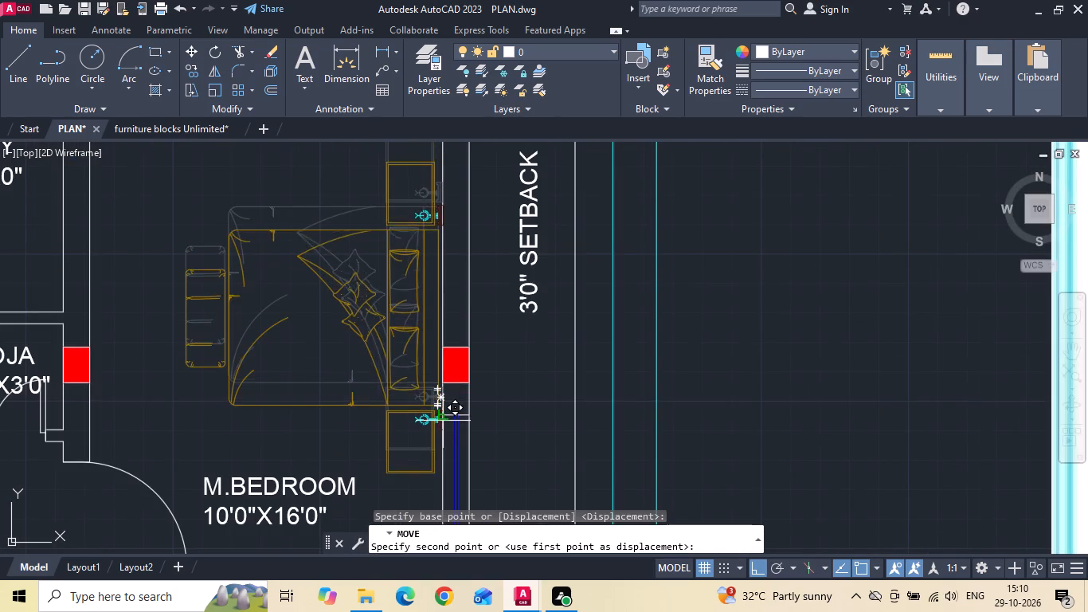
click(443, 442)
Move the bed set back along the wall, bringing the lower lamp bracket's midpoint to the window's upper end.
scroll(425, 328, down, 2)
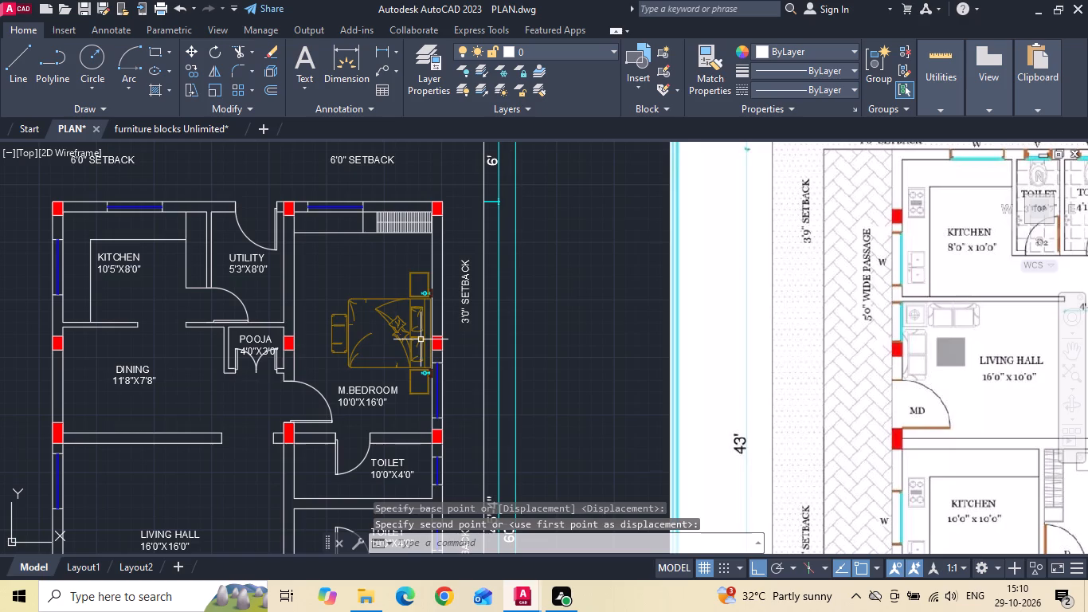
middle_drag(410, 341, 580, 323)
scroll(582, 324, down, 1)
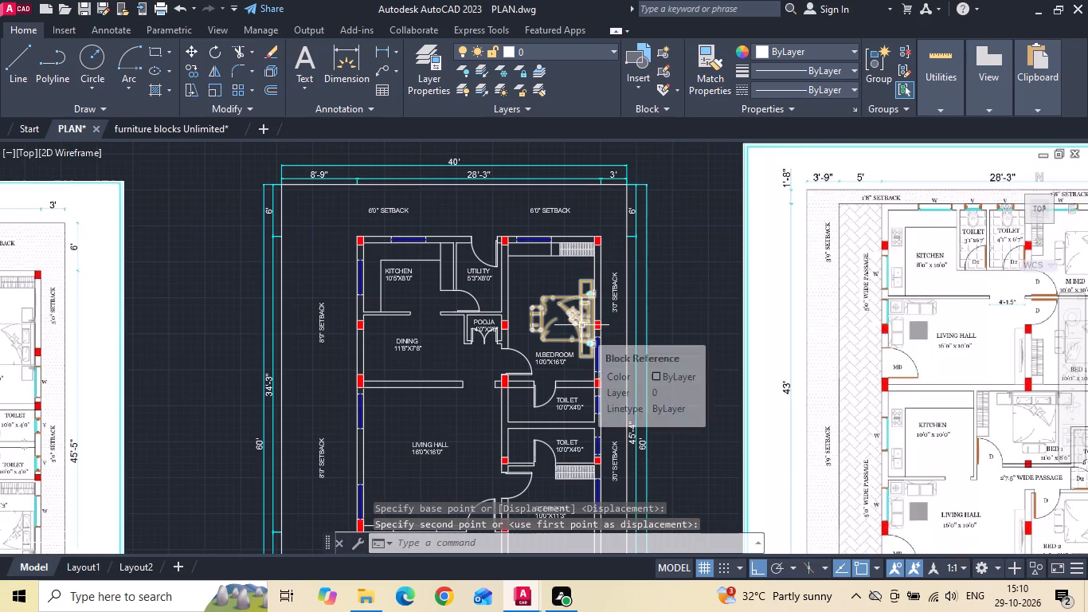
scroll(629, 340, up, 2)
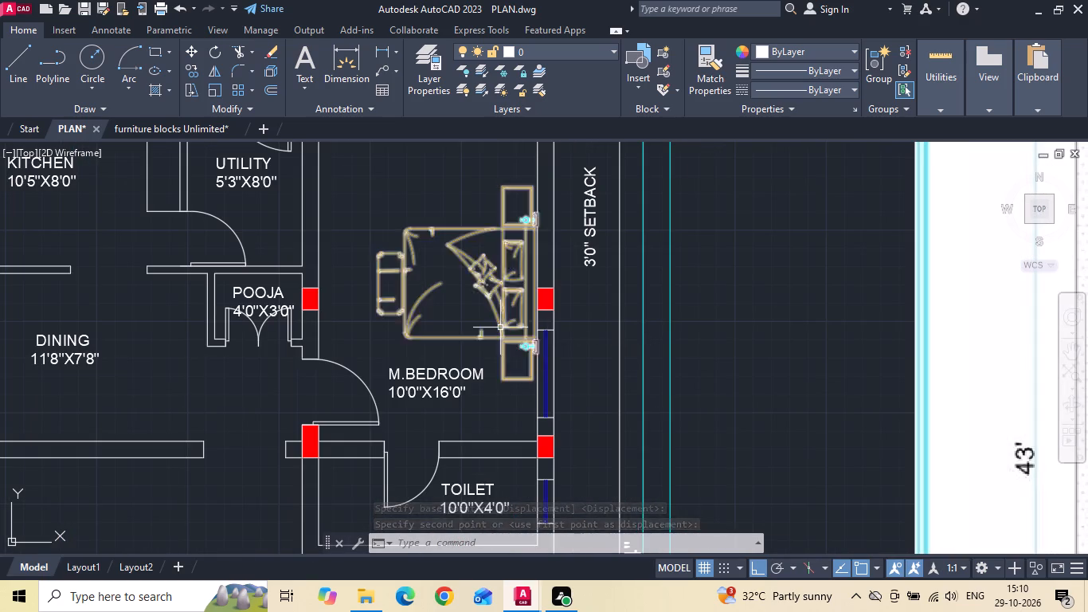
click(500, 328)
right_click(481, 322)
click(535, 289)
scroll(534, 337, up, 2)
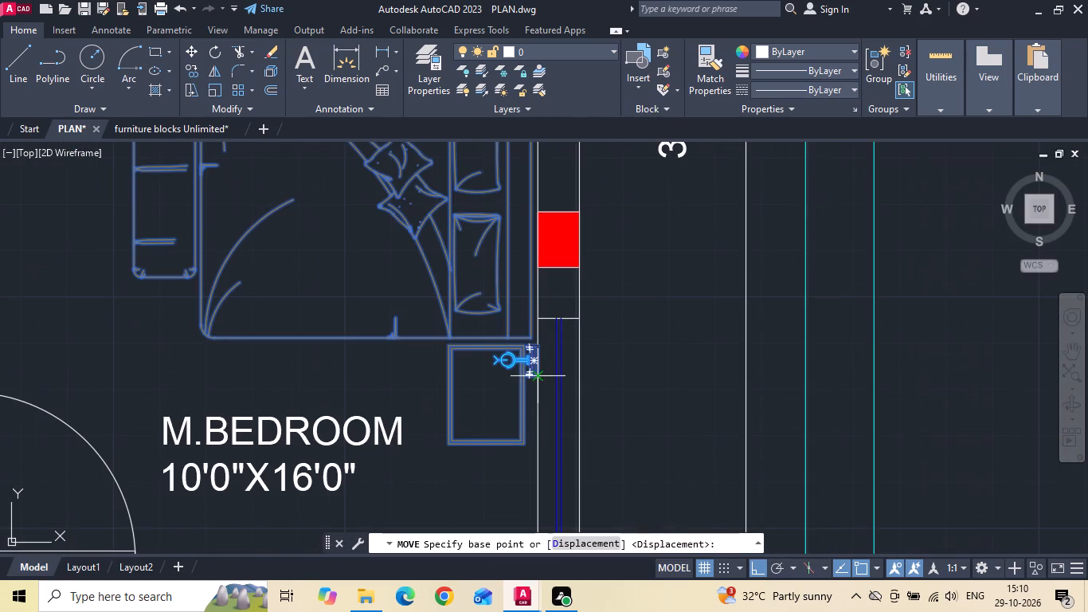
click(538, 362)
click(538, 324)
Compare the bed set's position against the window and column with the master bedroom in the reference plan image.
scroll(514, 375, down, 3)
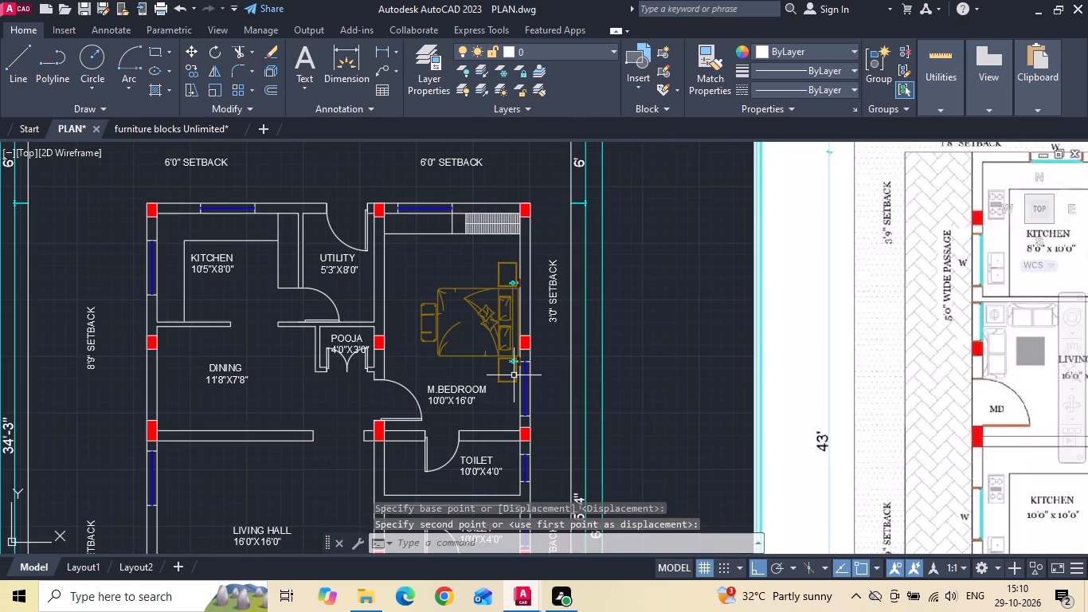
scroll(513, 375, down, 2)
scroll(513, 375, up, 1)
middle_drag(513, 375, 514, 374)
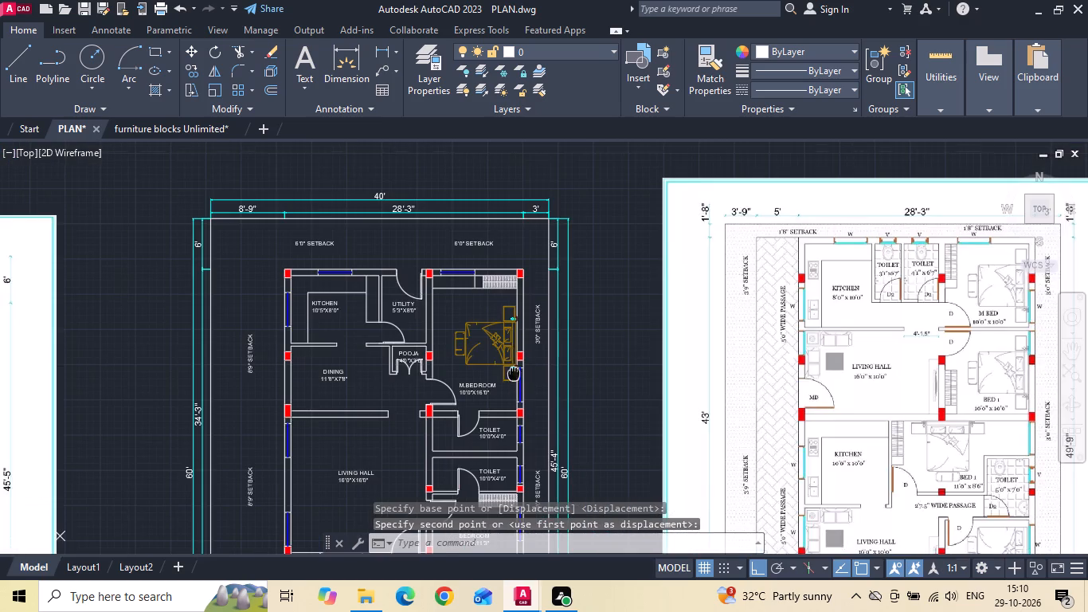
middle_drag(514, 374, 646, 345)
scroll(124, 381, up, 2)
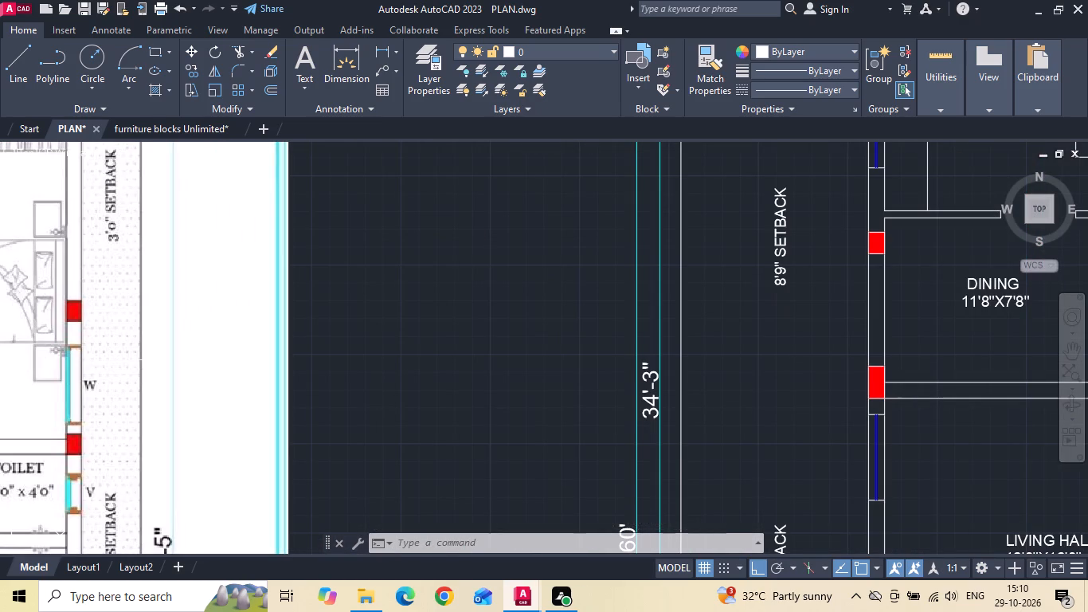
scroll(251, 325, down, 1)
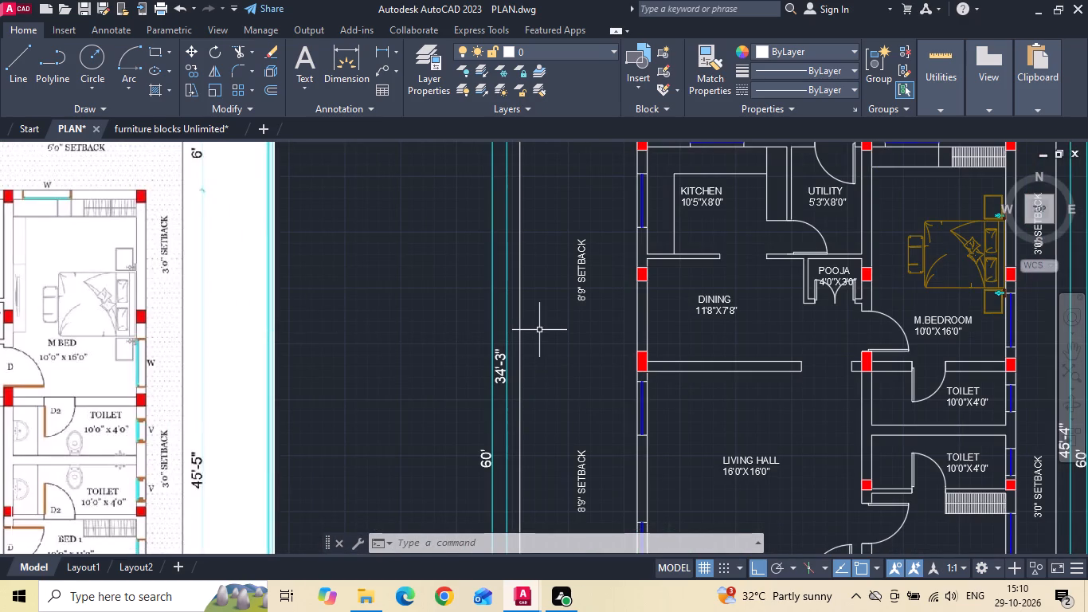
middle_drag(764, 317, 282, 317)
scroll(515, 300, up, 2)
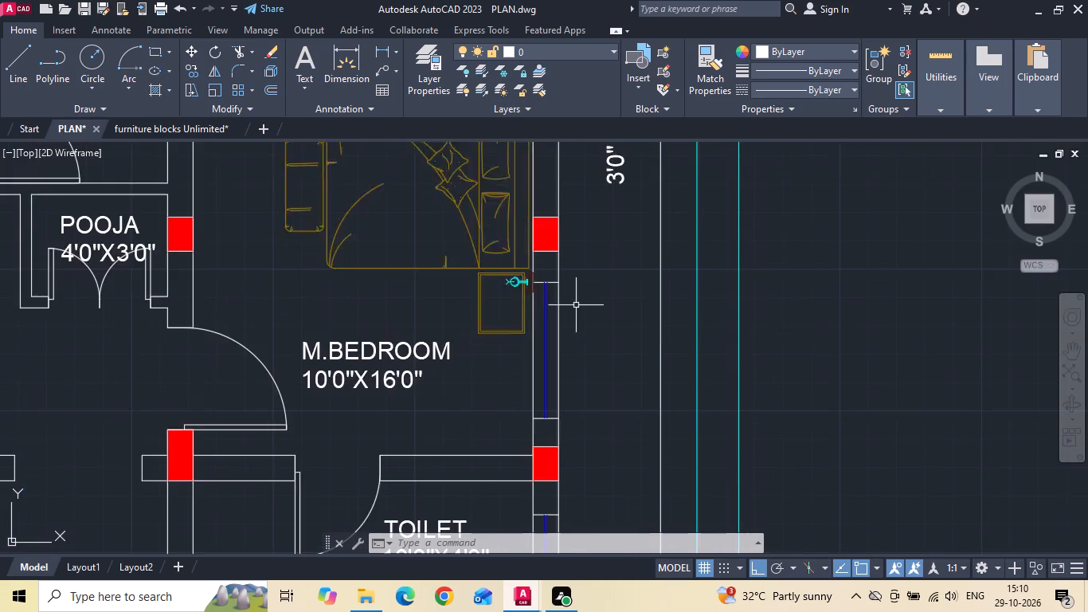
scroll(576, 305, up, 1)
scroll(500, 257, up, 2)
scroll(562, 308, down, 5)
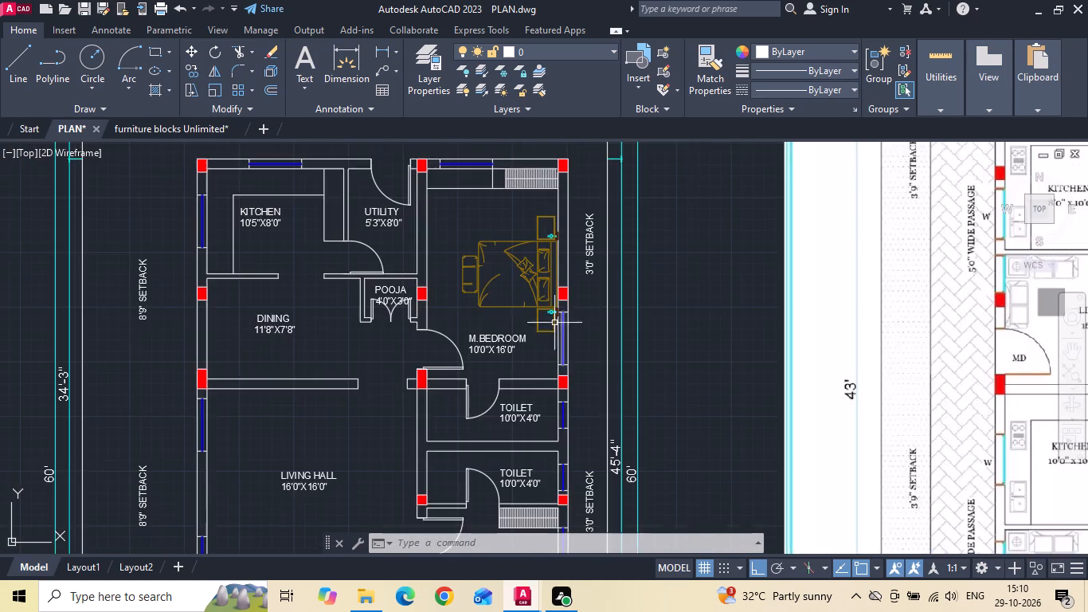
middle_drag(209, 326, 475, 320)
middle_drag(76, 326, 280, 328)
scroll(112, 302, up, 2)
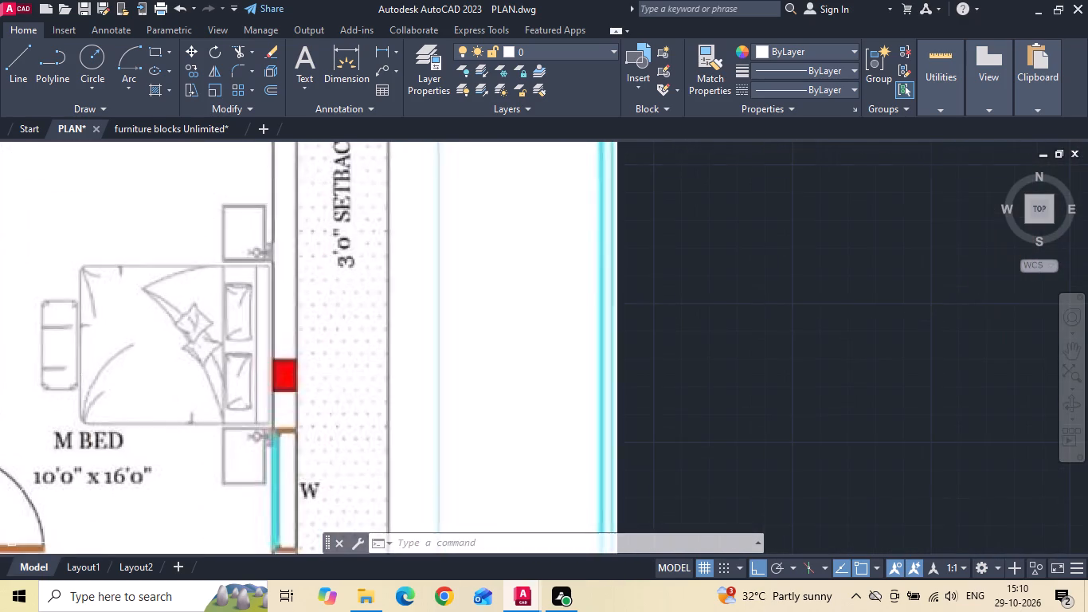
scroll(261, 427, up, 1)
scroll(178, 323, down, 4)
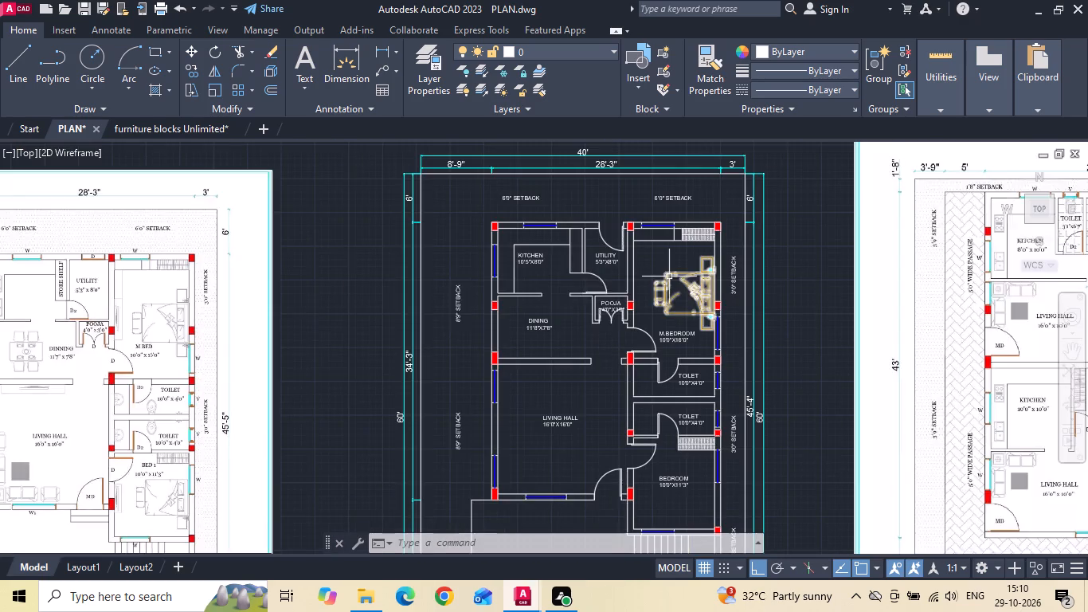
Copy the bed set down along the wall, placing the lower lamp bracket's upper wall-side corner at the window's upper end.
scroll(691, 289, up, 5)
middle_drag(717, 364, 442, 312)
scroll(452, 341, up, 1)
click(452, 335)
click(415, 311)
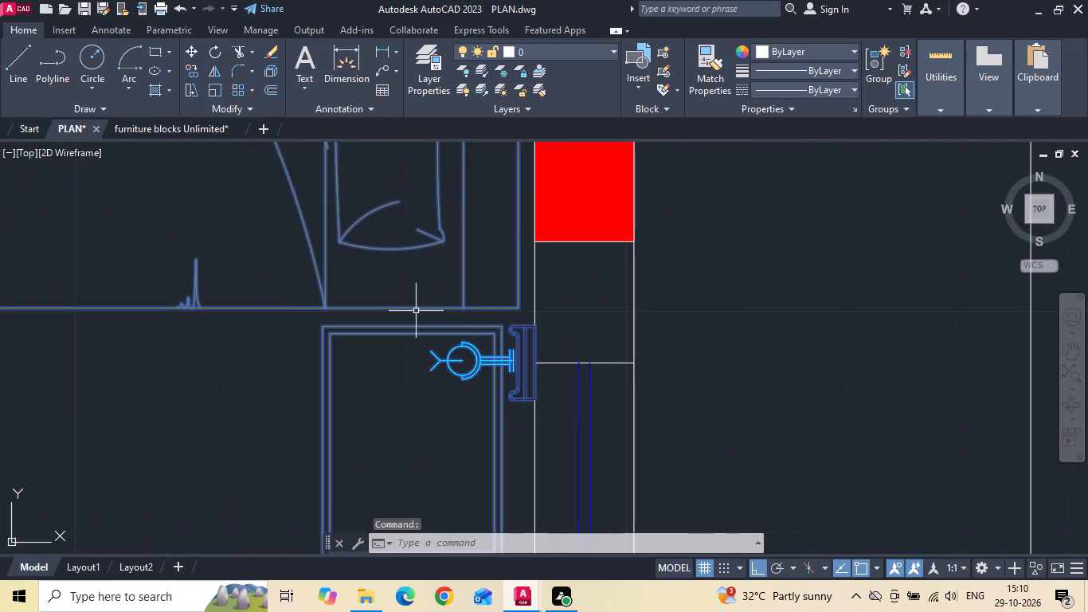
right_click(413, 311)
click(477, 296)
scroll(510, 322, up, 2)
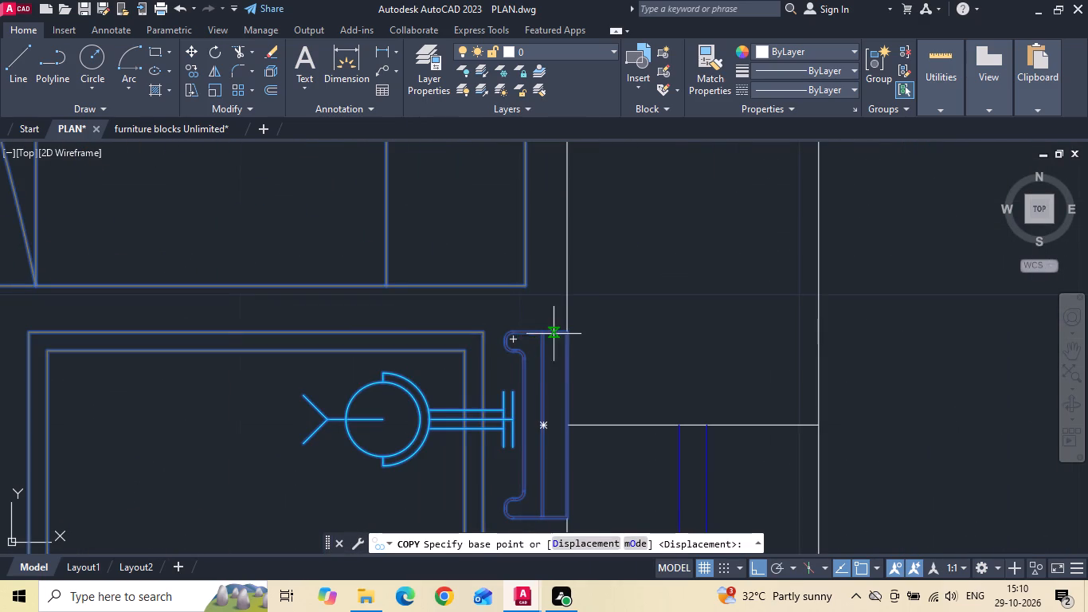
drag(567, 332, 569, 347)
click(568, 422)
scroll(538, 313, down, 2)
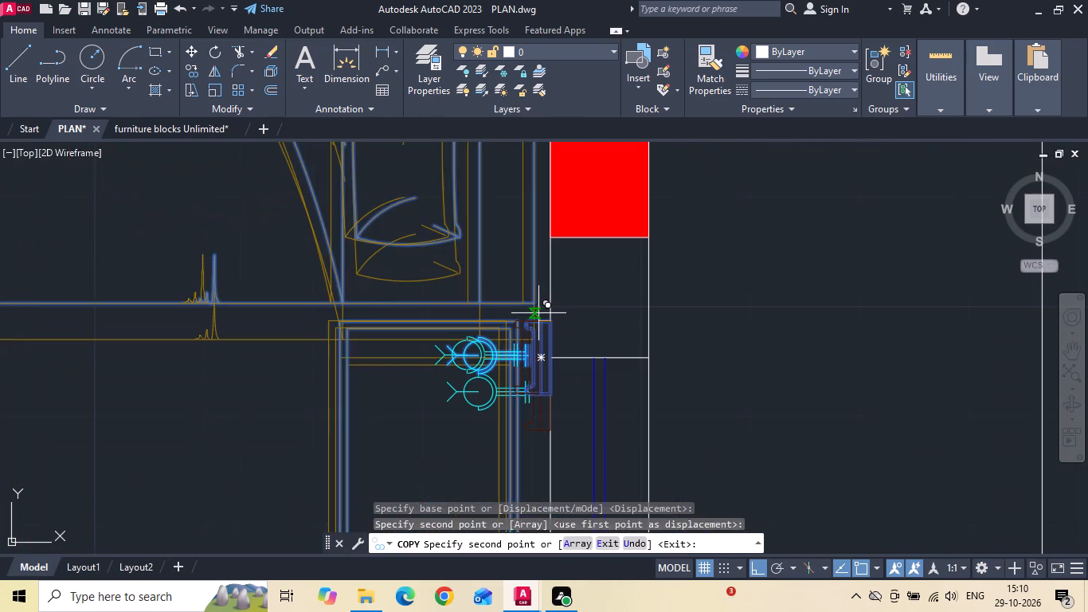
key(Escape)
Delete the original bed set, leaving only the lower copy in the master bedroom.
scroll(468, 358, down, 2)
click(347, 339)
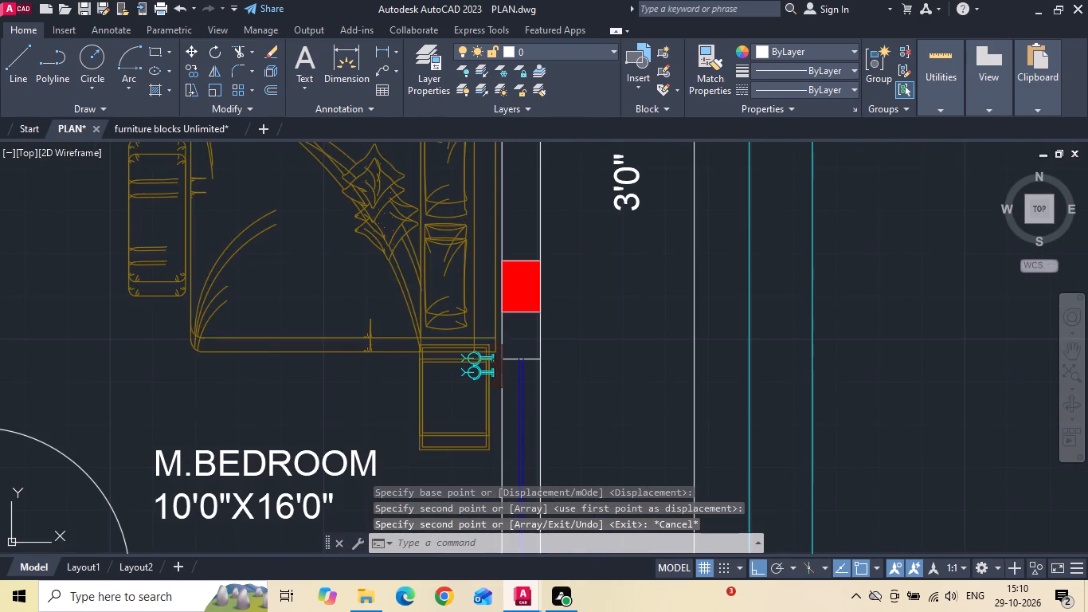
key(Delete)
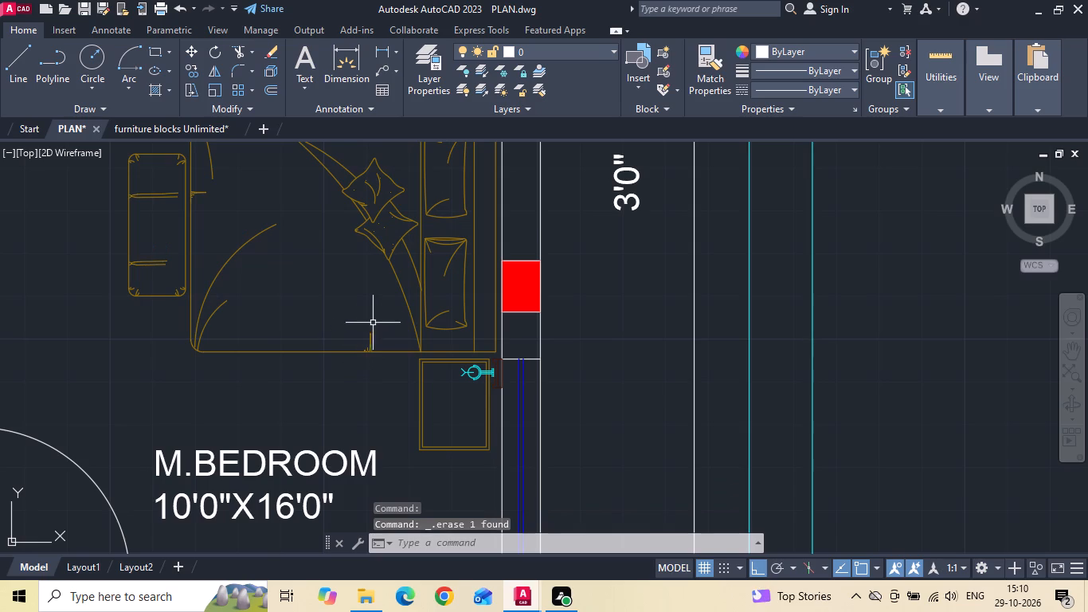
Copy the master bedroom's bed set straight down along the wall into the 10'0"X11'3" bedroom of the car-parking plan.
scroll(374, 322, down, 1)
drag(375, 314, 361, 331)
click(316, 365)
right_click(312, 361)
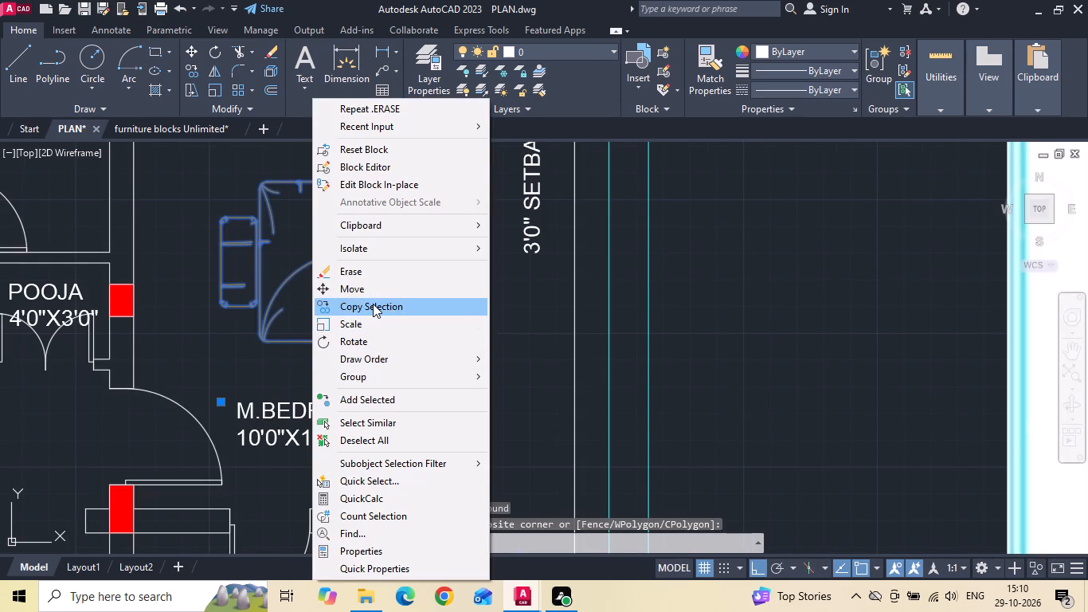
click(373, 304)
scroll(419, 279, down, 4)
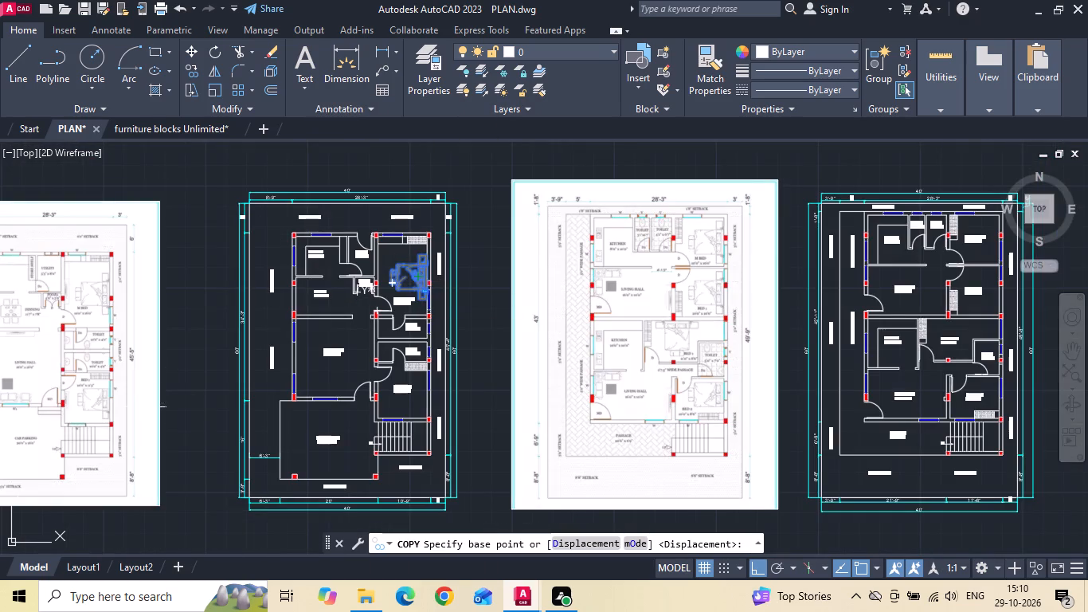
scroll(136, 408, up, 2)
scroll(489, 337, down, 2)
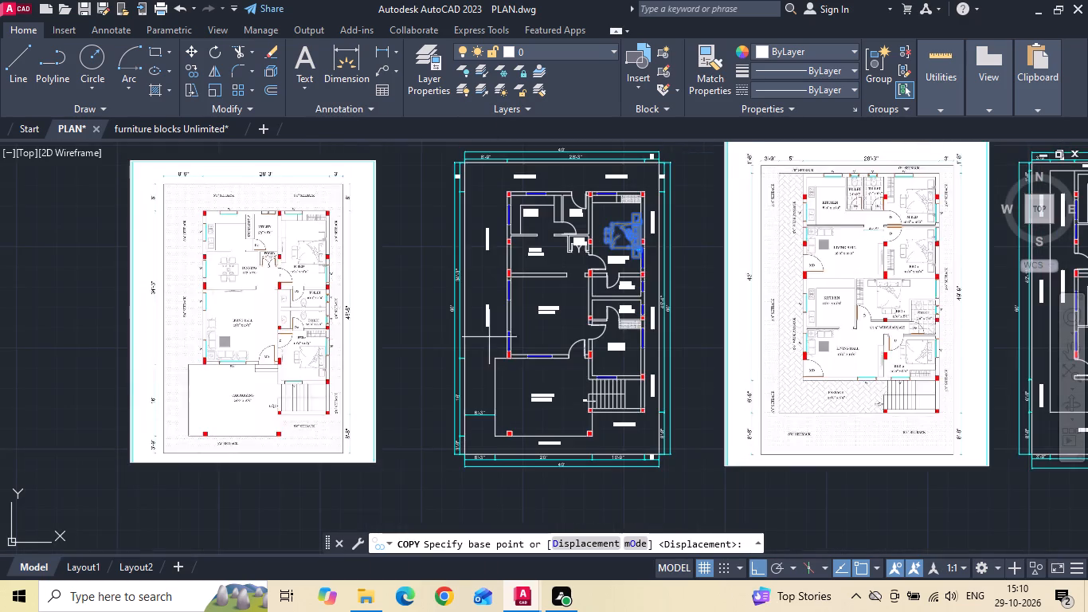
scroll(663, 265, up, 4)
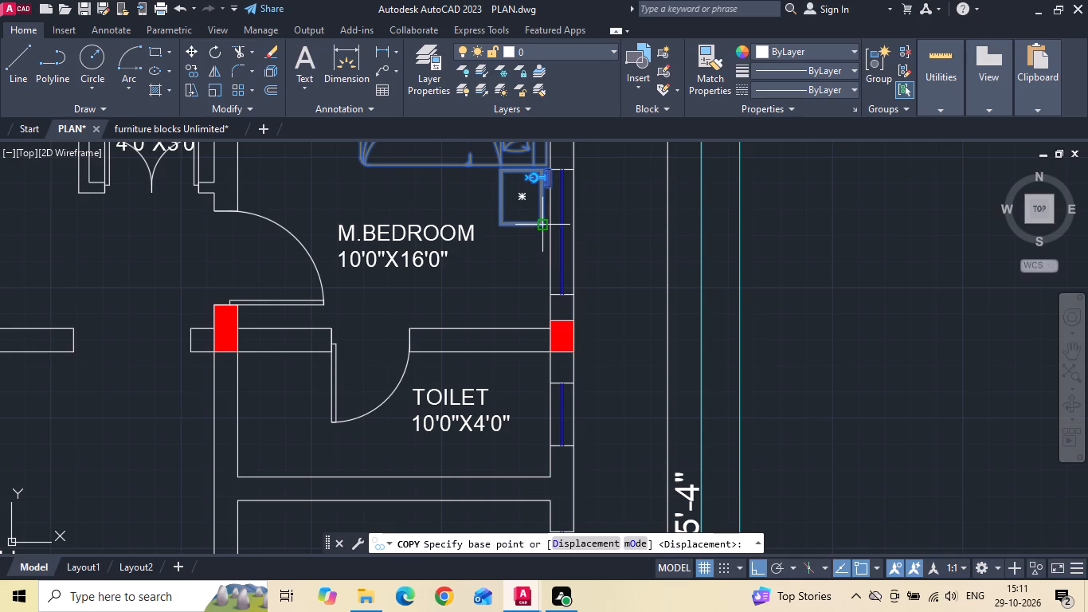
click(552, 188)
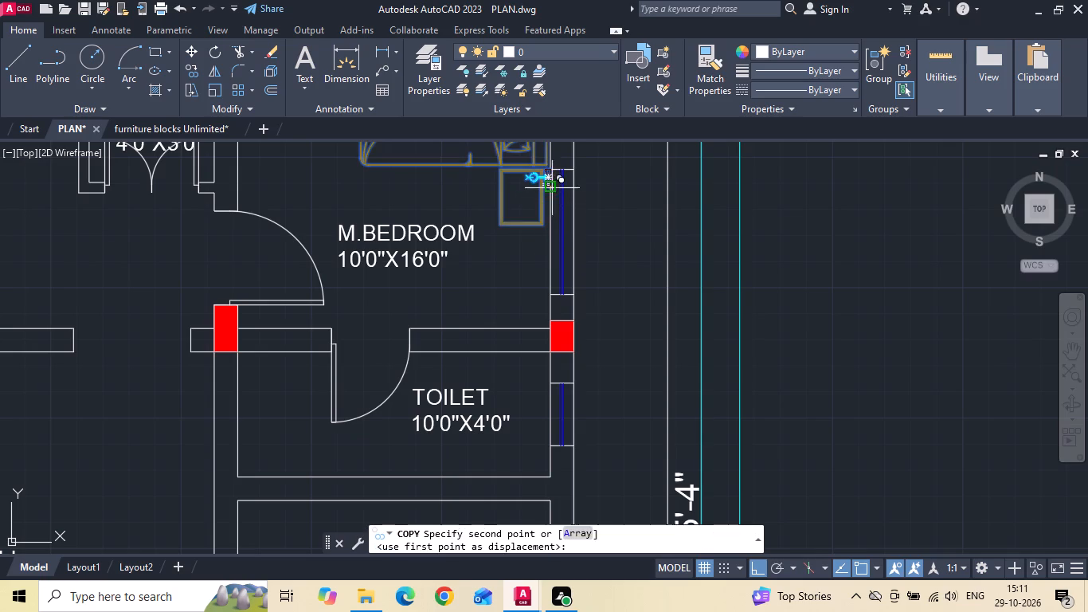
scroll(551, 188, down, 2)
scroll(551, 265, down, 2)
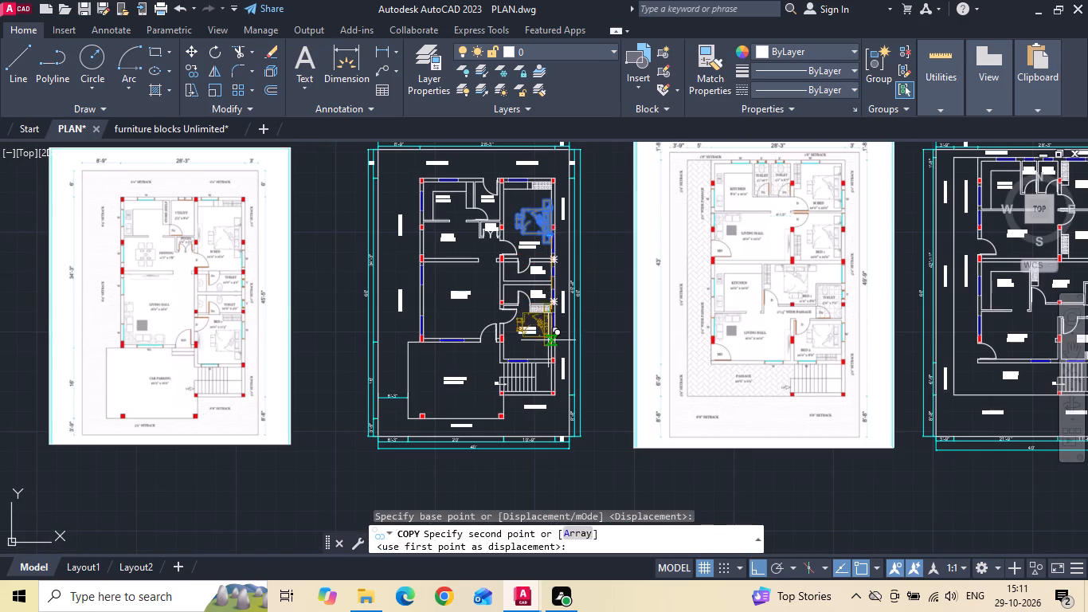
scroll(550, 384, up, 2)
scroll(542, 291, up, 2)
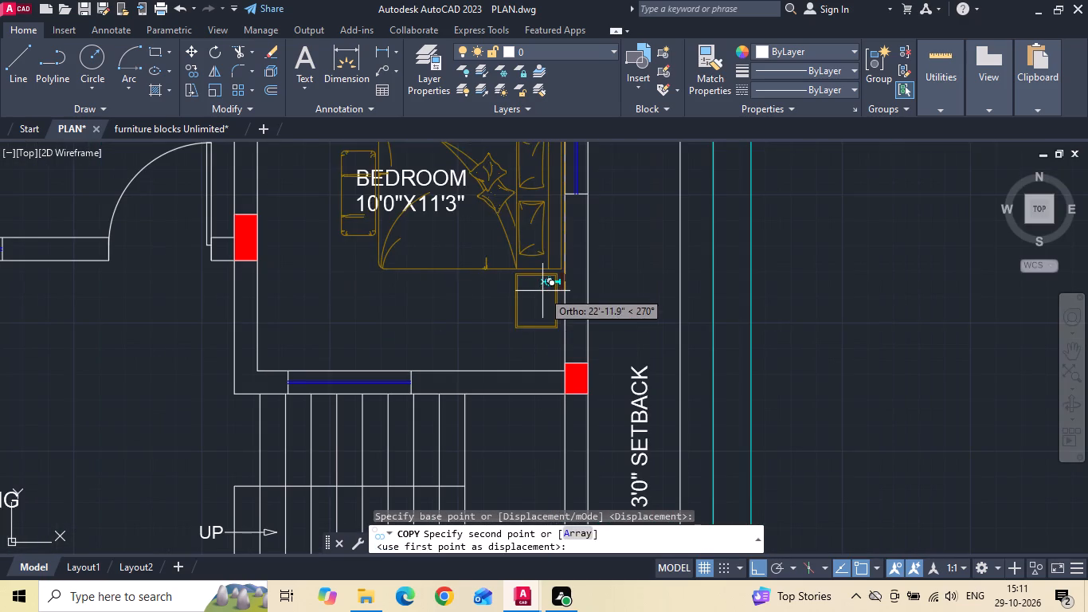
click(540, 329)
scroll(536, 351, down, 1)
key(Escape)
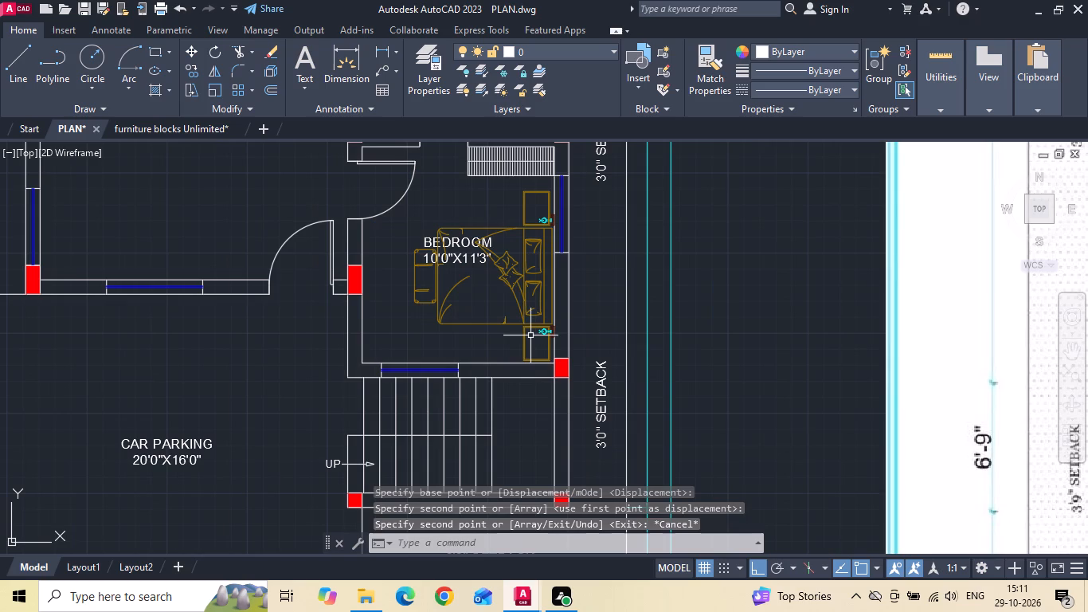
Move the BEDROOM 10'0"X11'3" label up so it sits clear above the copied bed.
click(472, 261)
right_click(471, 261)
click(502, 285)
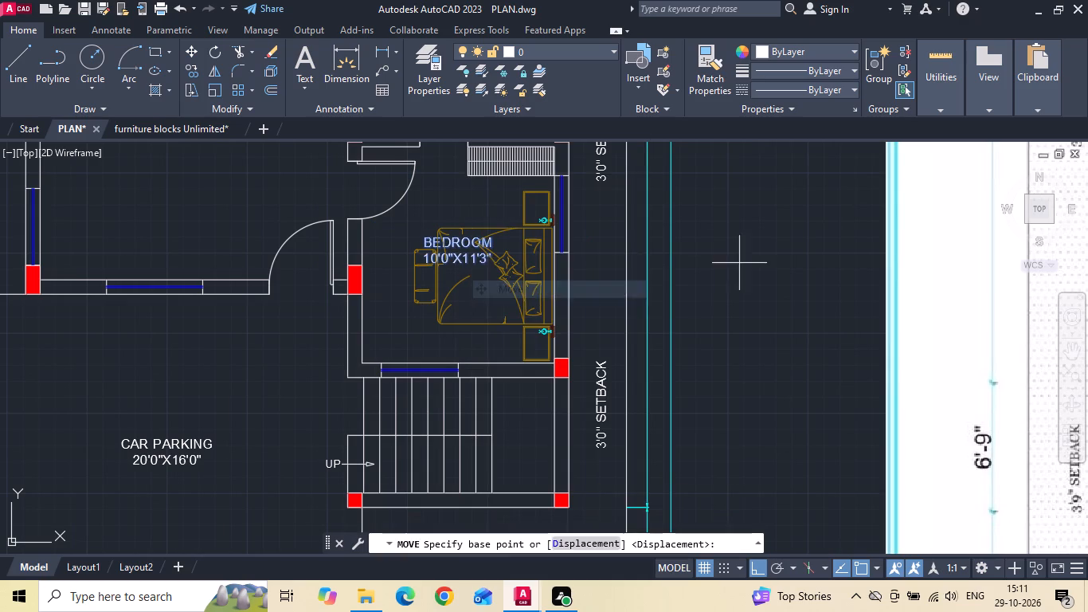
click(774, 266)
click(769, 227)
Move the 10'0"X11'3" bedroom's bed set down until the lower side table's lower edge meets the room's lower wall.
scroll(516, 331, up, 2)
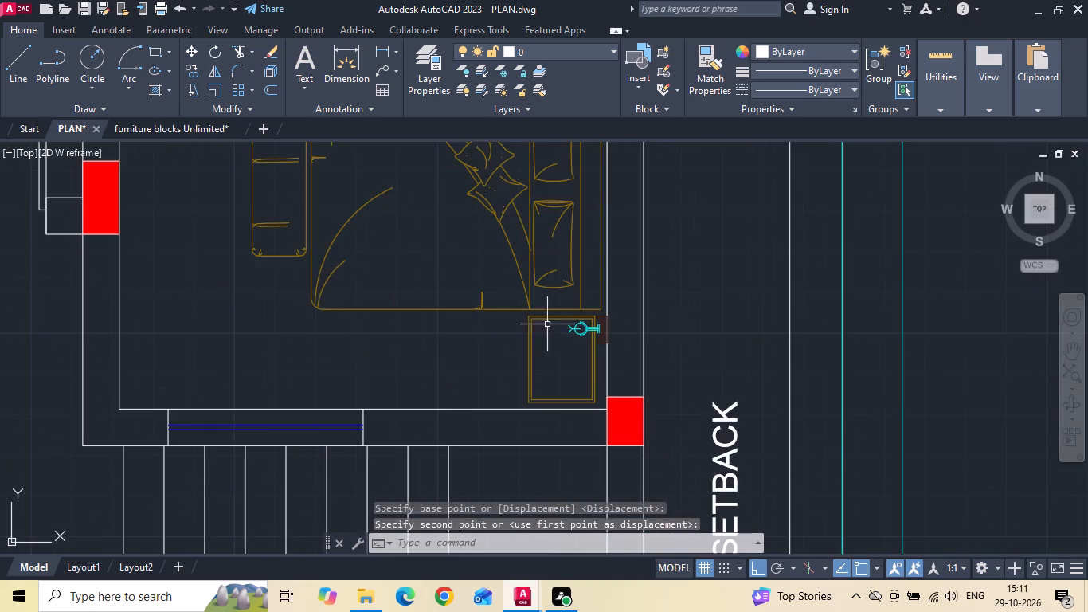
scroll(580, 386, up, 2)
click(622, 371)
click(593, 381)
right_click(593, 381)
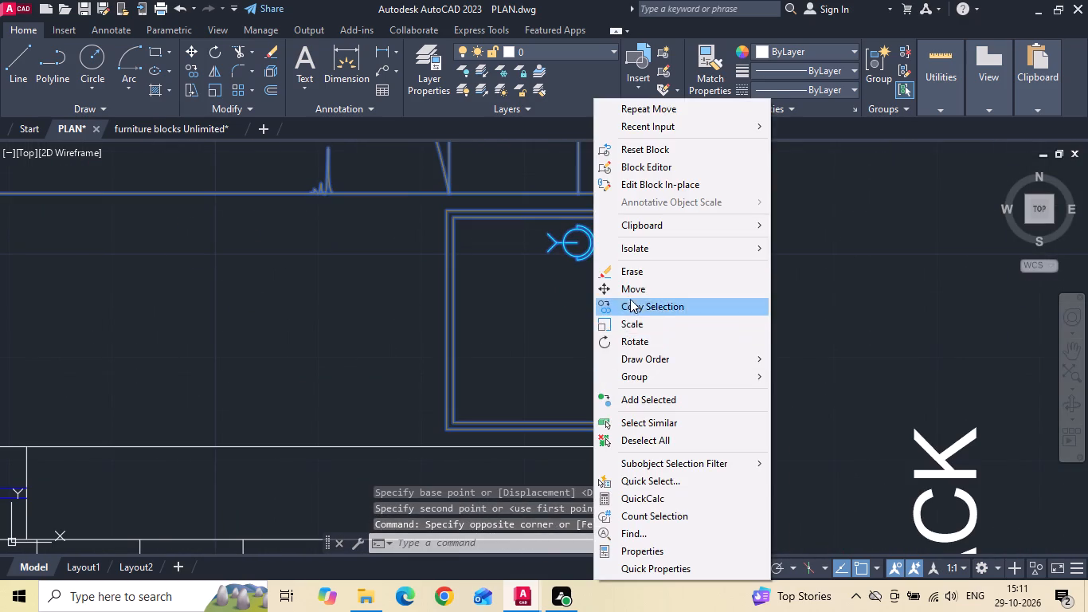
click(631, 293)
click(612, 429)
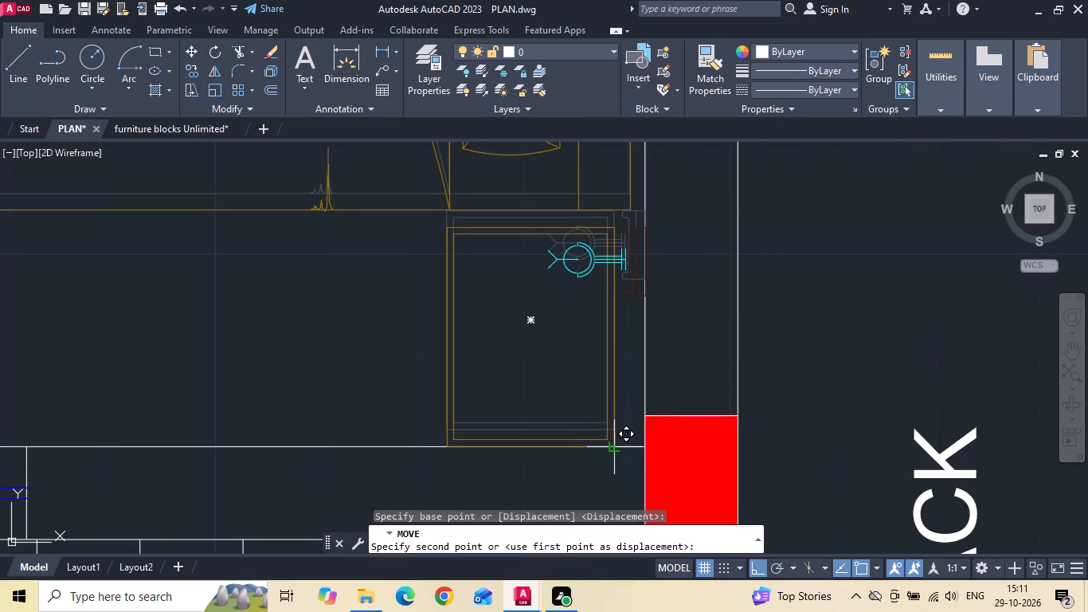
click(615, 442)
scroll(566, 454, down, 4)
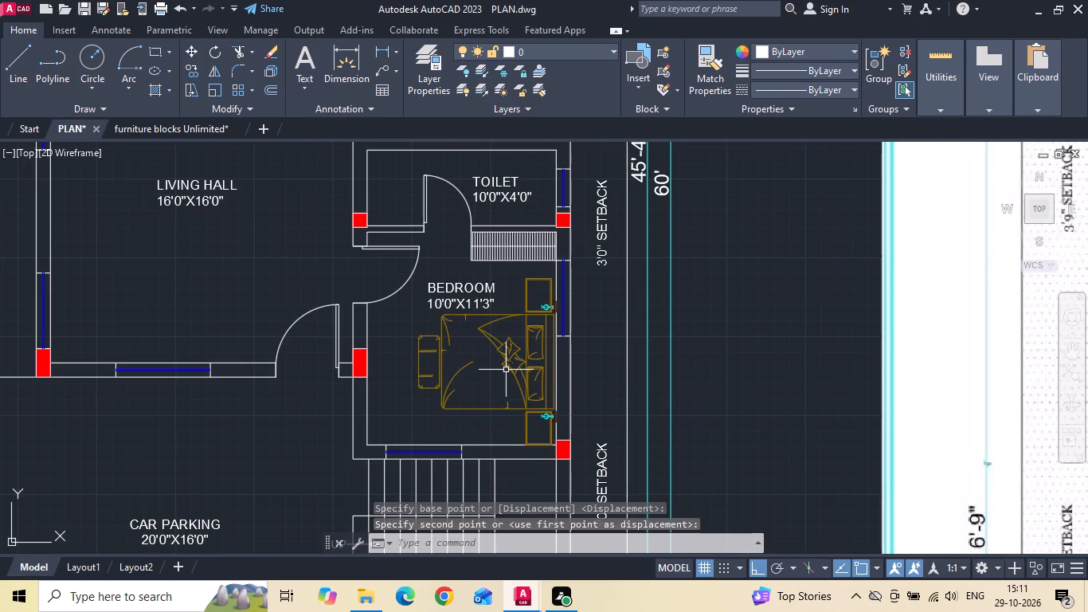
Copy the first plan's master bedroom bed set into the two-unit plan's 10'0"X10'0" master bedroom, lower lamp bracket's lower wall-side corner at the window's lower end.
scroll(506, 371, down, 3)
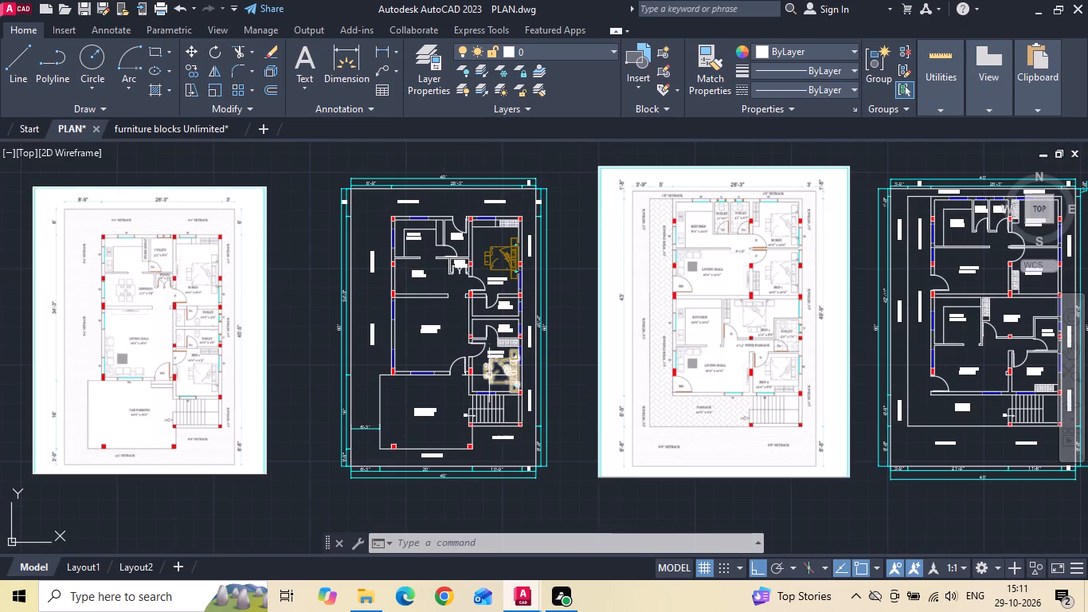
click(493, 259)
right_click(493, 258)
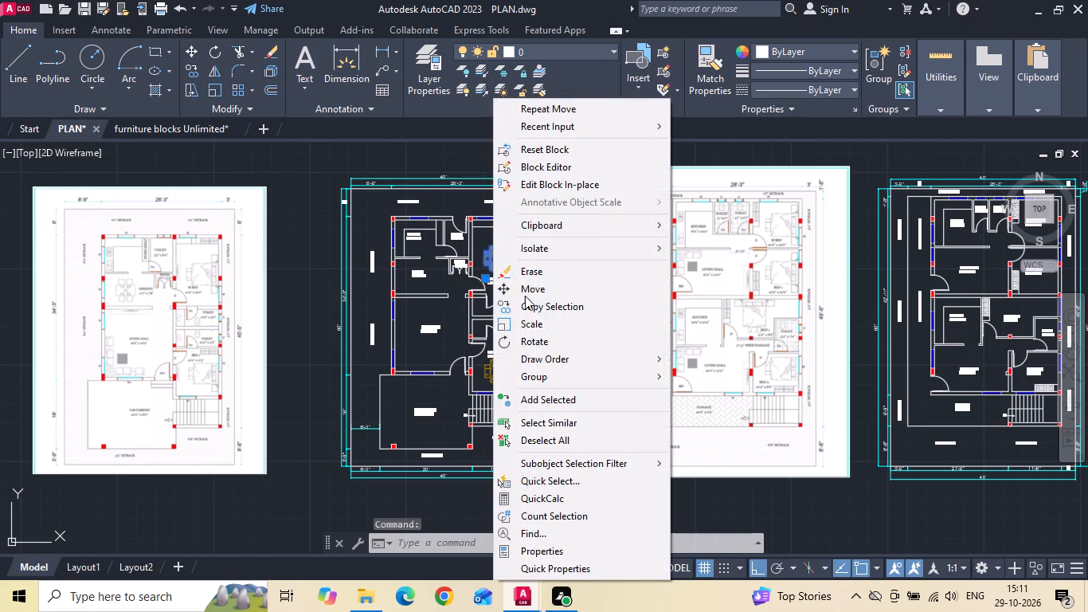
click(538, 303)
scroll(525, 249, up, 3)
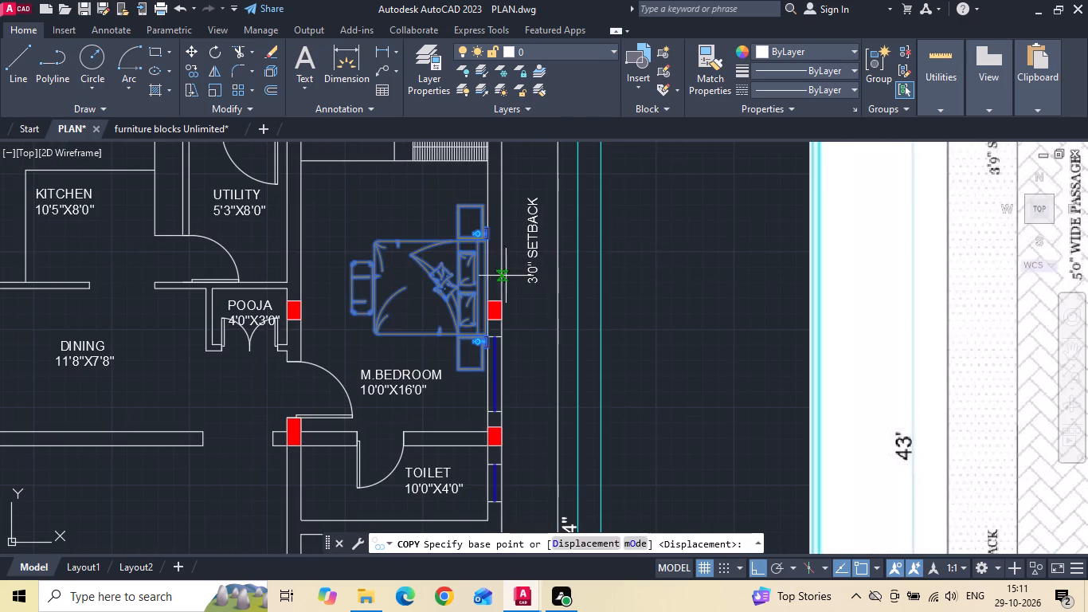
scroll(491, 392, up, 3)
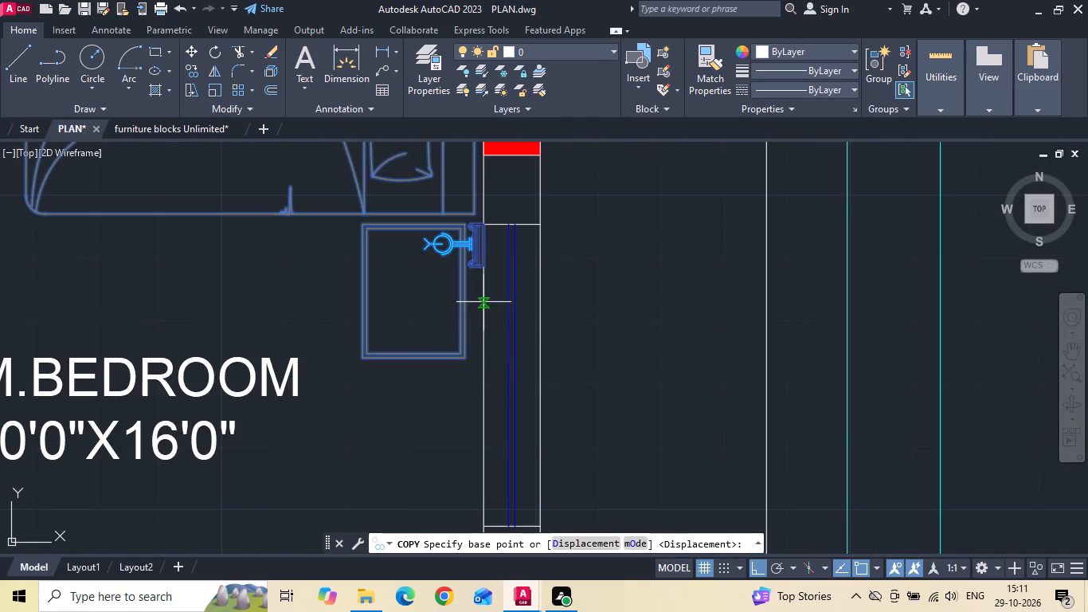
click(487, 265)
scroll(399, 302, down, 3)
middle_drag(704, 300, 131, 300)
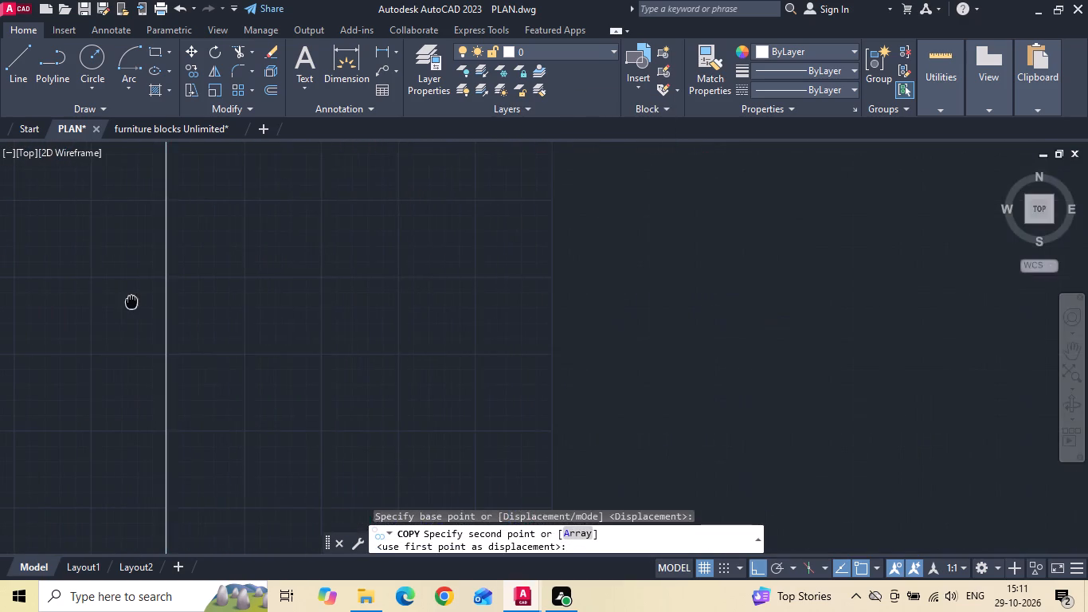
middle_drag(689, 296, 130, 412)
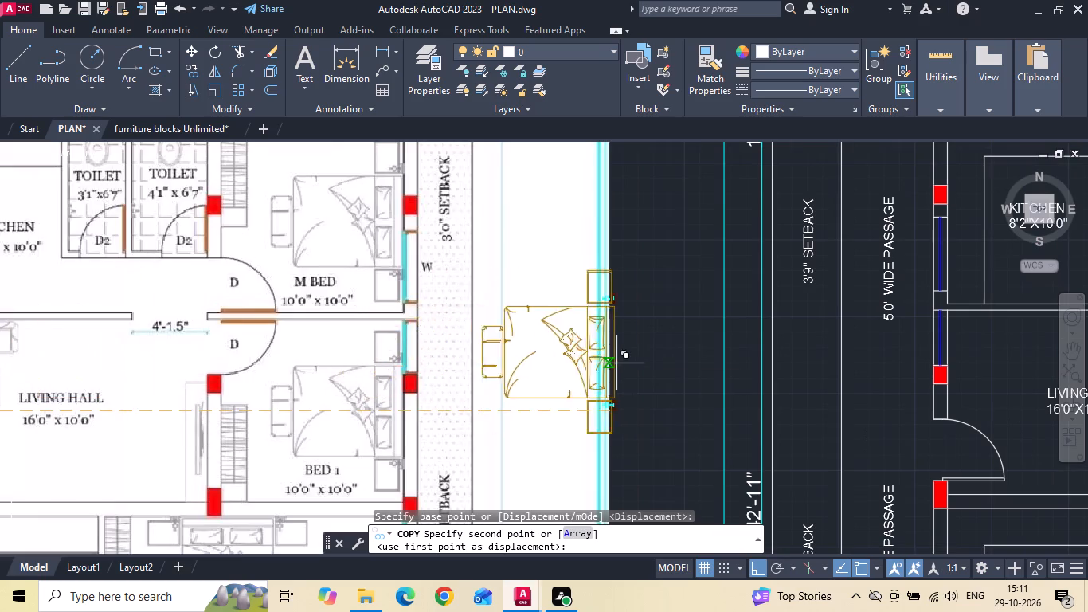
middle_drag(632, 359, 0, 359)
scroll(645, 280, up, 2)
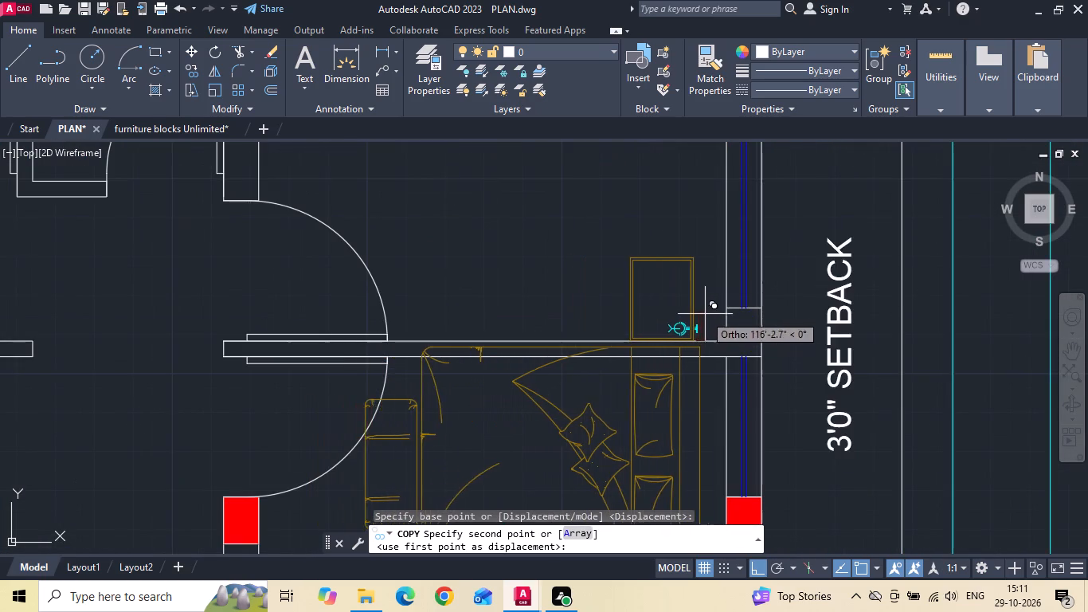
click(724, 308)
scroll(569, 288, down, 2)
key(Escape)
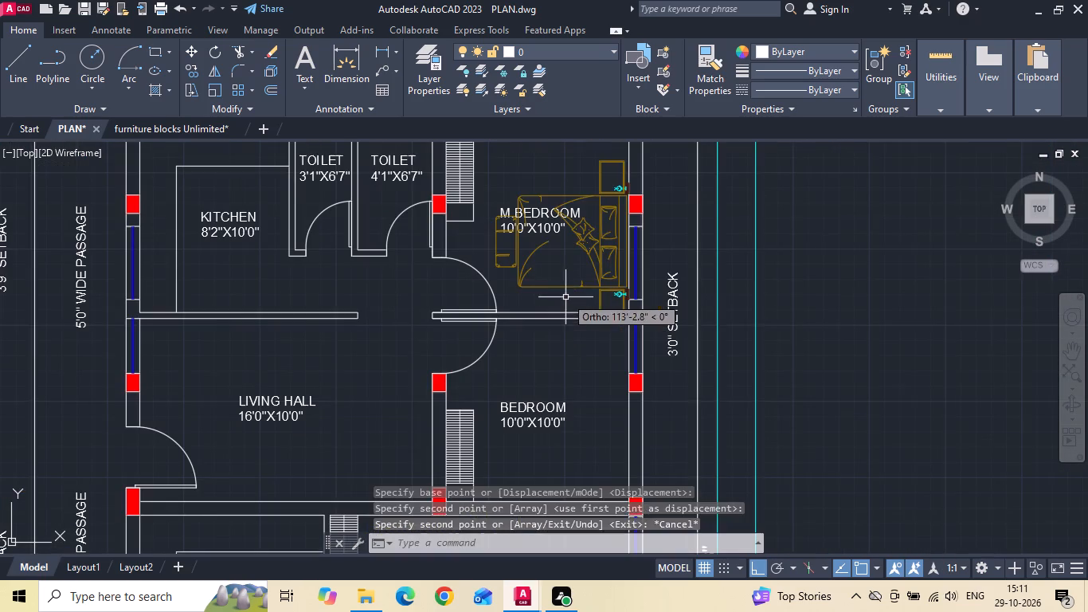
Copy the bed set a short distance up along the wall in the two-unit plan's master bedroom, using the headboard edge's midpoint as base.
click(568, 287)
right_click(567, 286)
click(621, 296)
scroll(600, 353, down, 2)
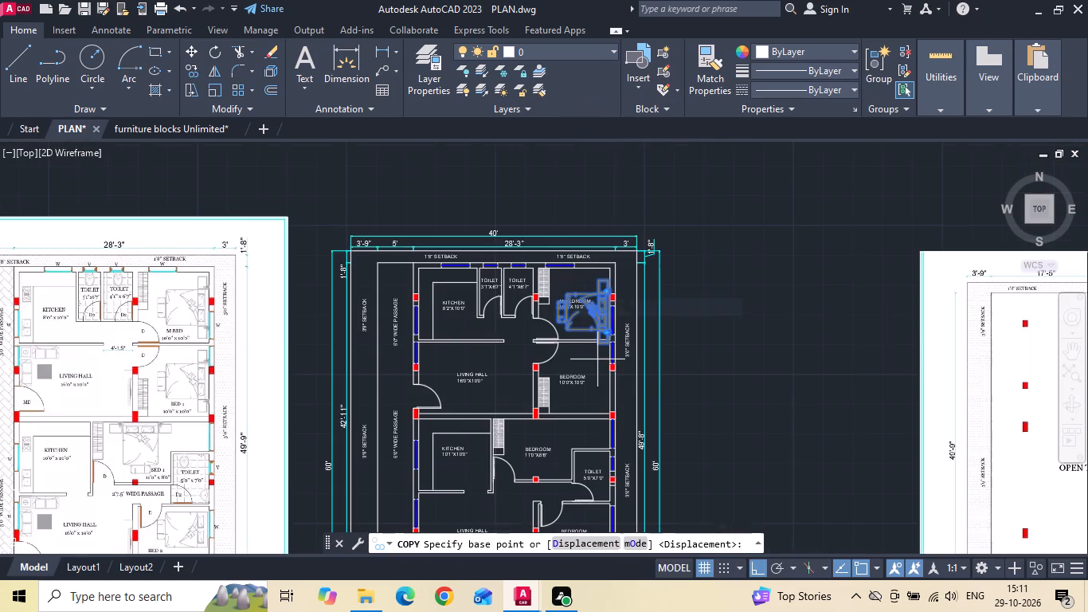
scroll(665, 315, up, 2)
scroll(527, 310, up, 2)
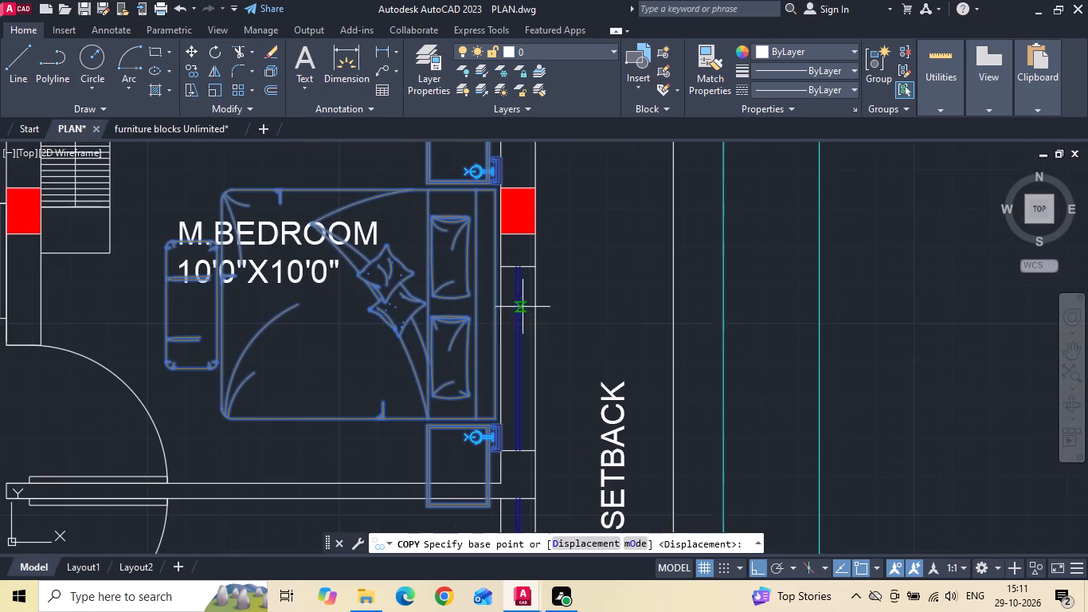
middle_click(493, 292)
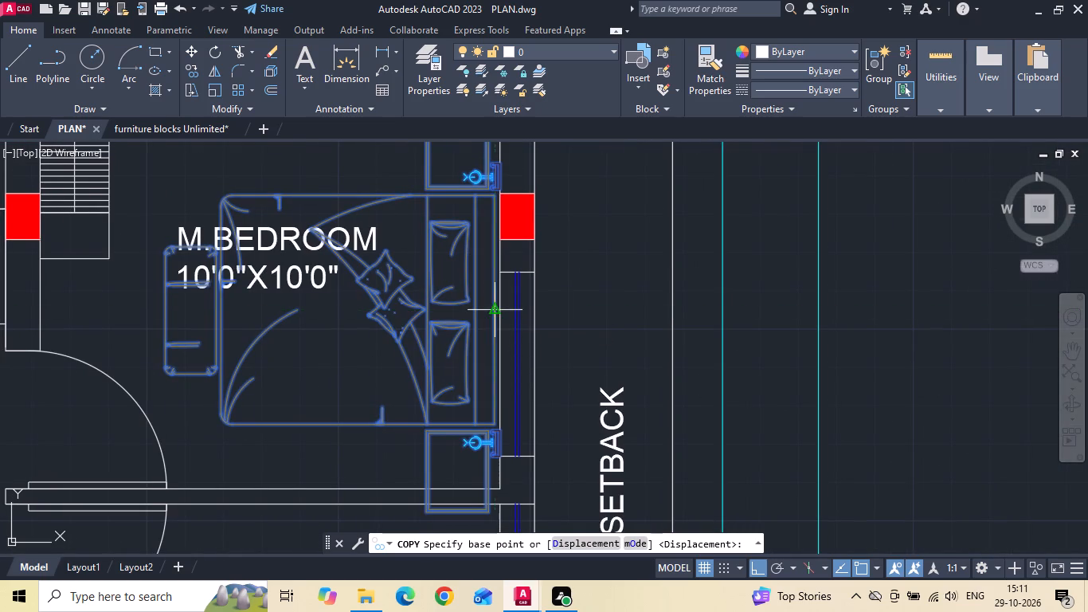
click(493, 308)
click(491, 252)
key(Escape)
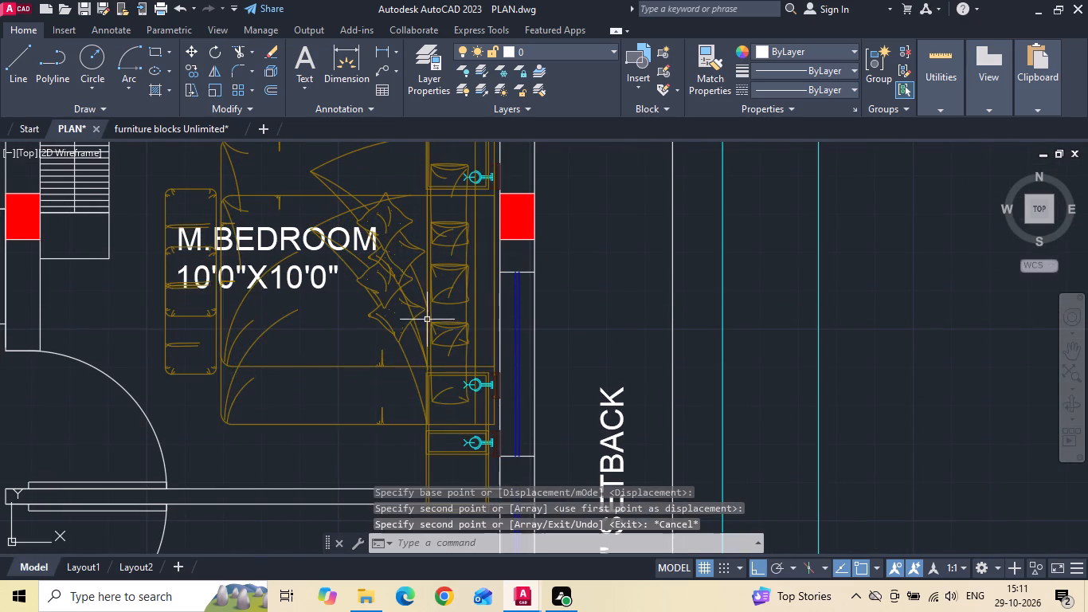
Delete the lower, original bed set from the two-unit plan's master bedroom, leaving the upper copy.
drag(358, 393, 322, 417)
click(305, 426)
key(Delete)
scroll(398, 422, down, 1)
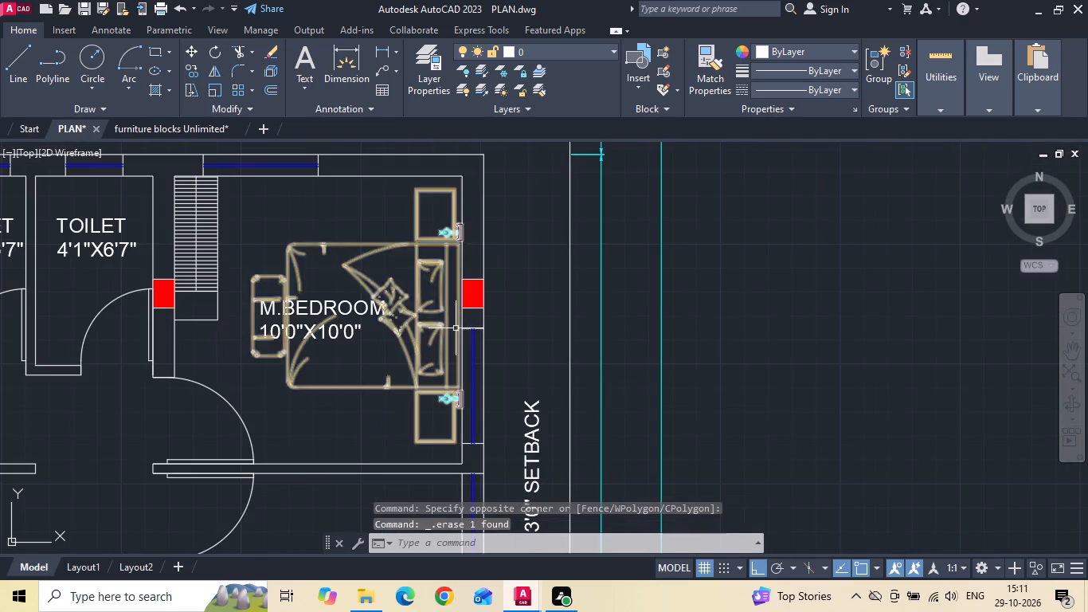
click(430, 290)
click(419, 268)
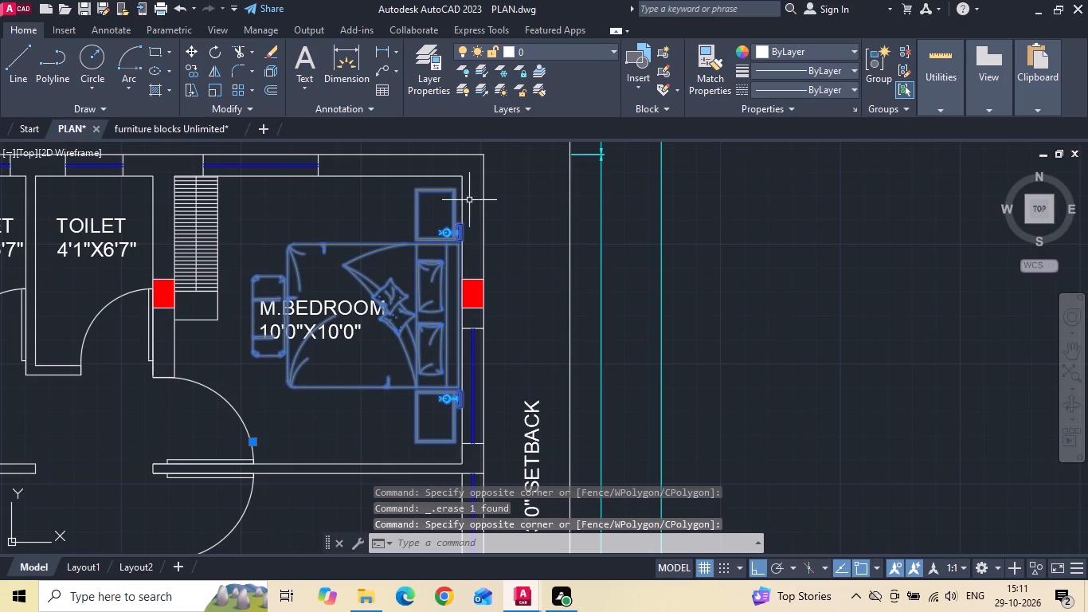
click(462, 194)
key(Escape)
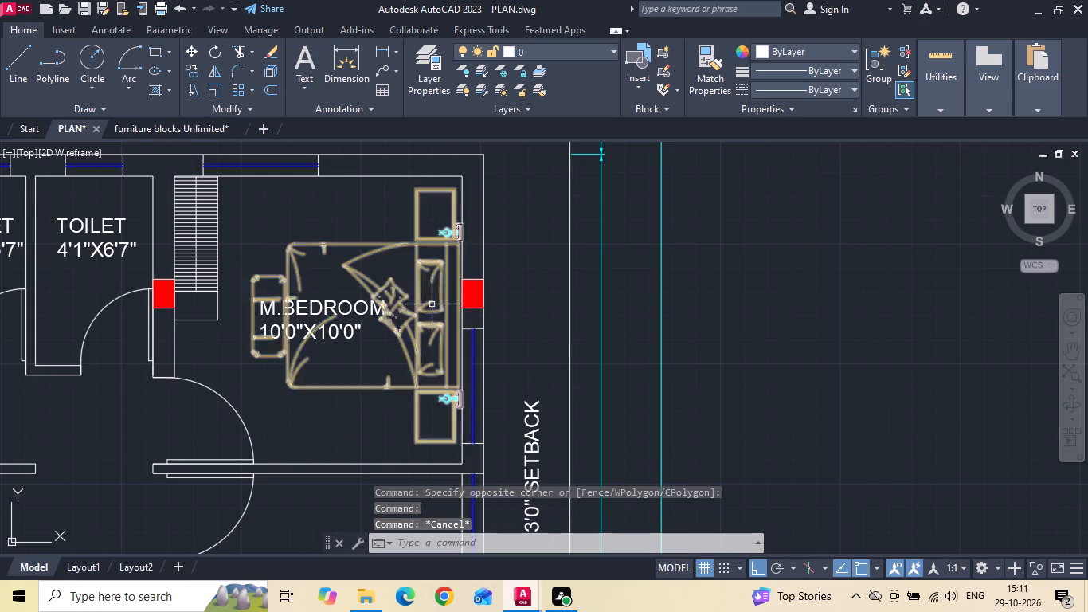
Try to nudge the two-unit plan's master bedroom bed set at the window wall, using the headboard edge as base.
click(432, 312)
right_click(432, 312)
click(462, 282)
scroll(454, 318, up, 1)
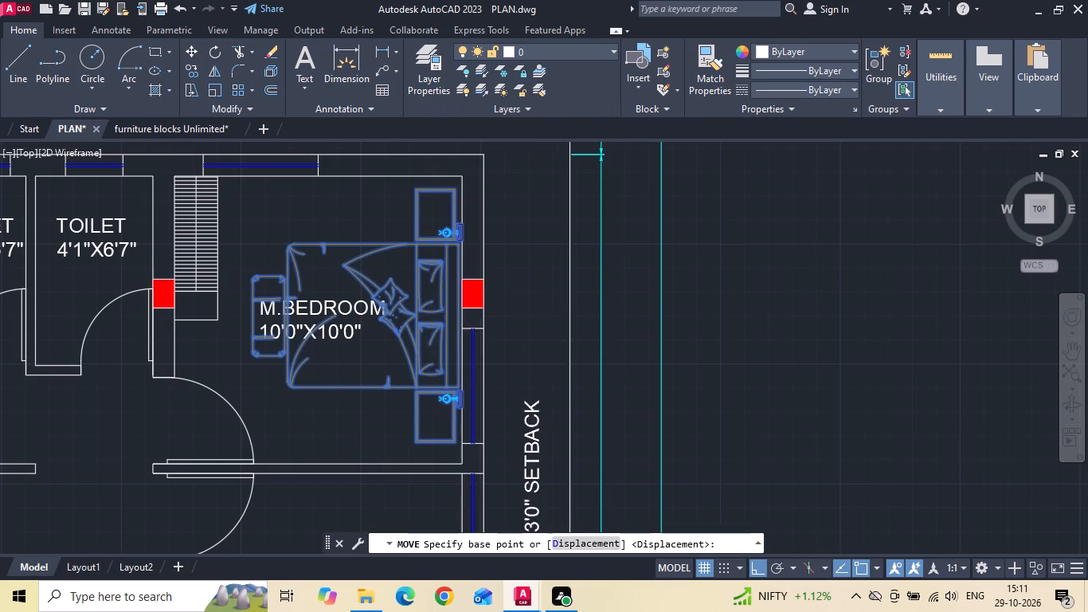
click(456, 316)
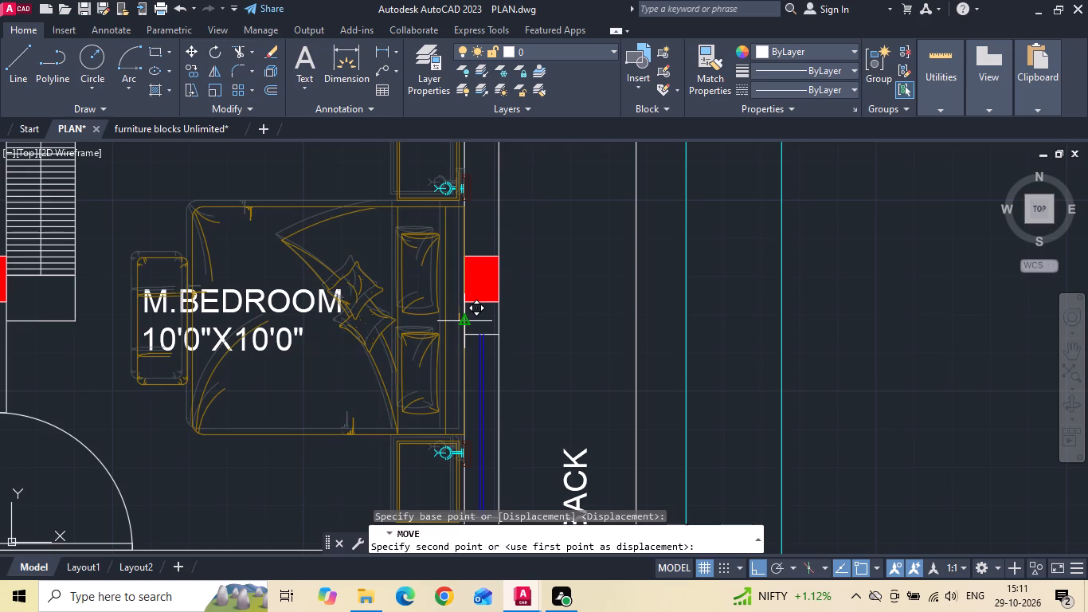
click(456, 317)
scroll(319, 303, down, 1)
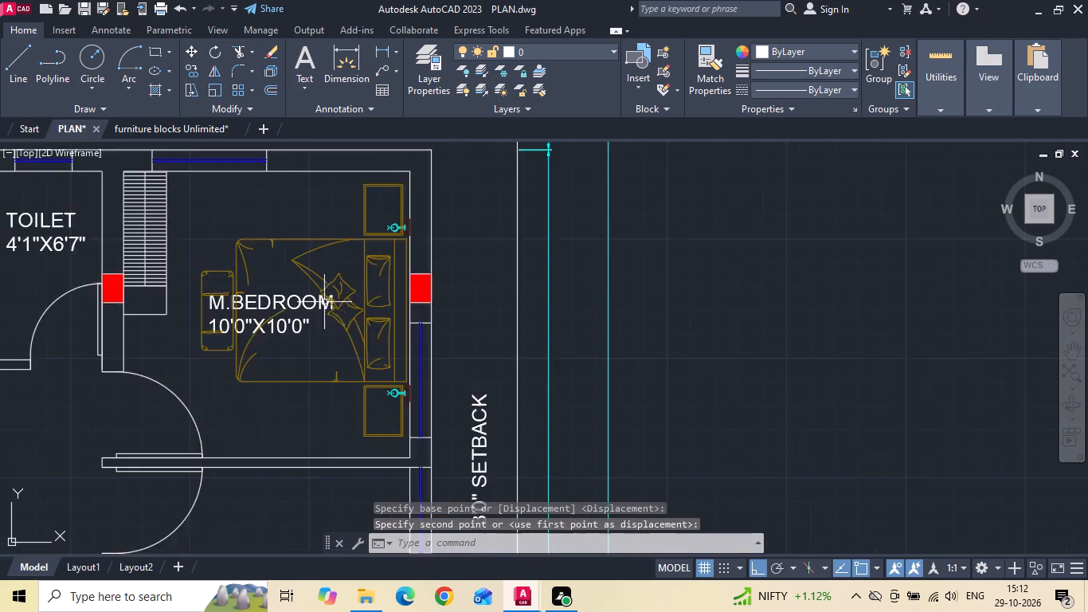
Move the M.BEDROOM 10'0"X10'0" label down so it sits below the bed.
scroll(325, 302, down, 1)
click(316, 302)
right_click(316, 302)
click(370, 290)
drag(620, 259, 622, 281)
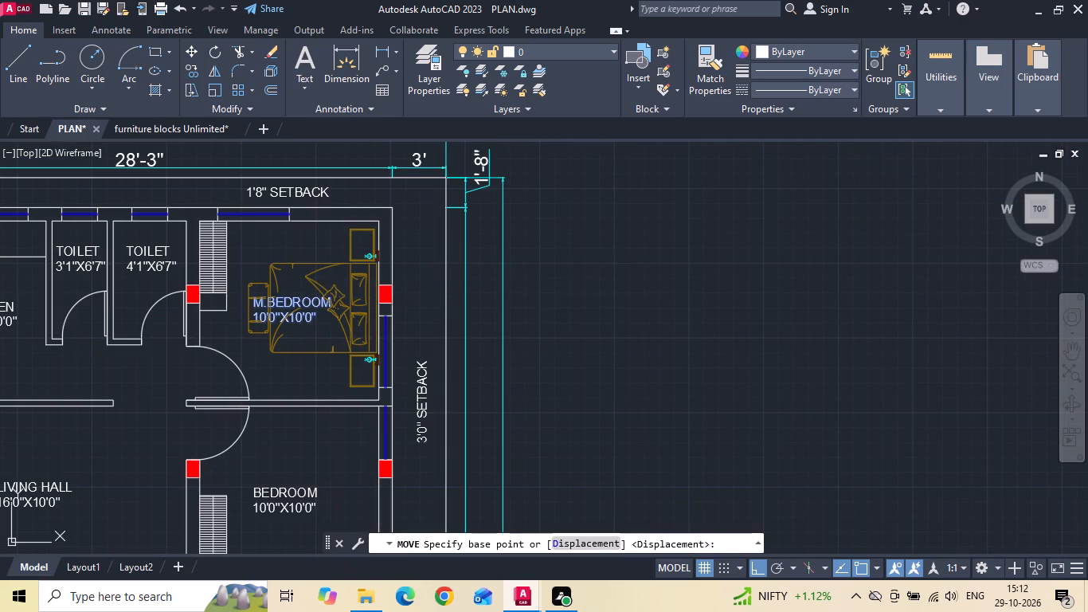
click(623, 317)
Copy the master bedroom's bed set into the 10'0"X10'0" bedroom below, using the master bedroom's upper inner wall corner as base point.
scroll(656, 284, down, 2)
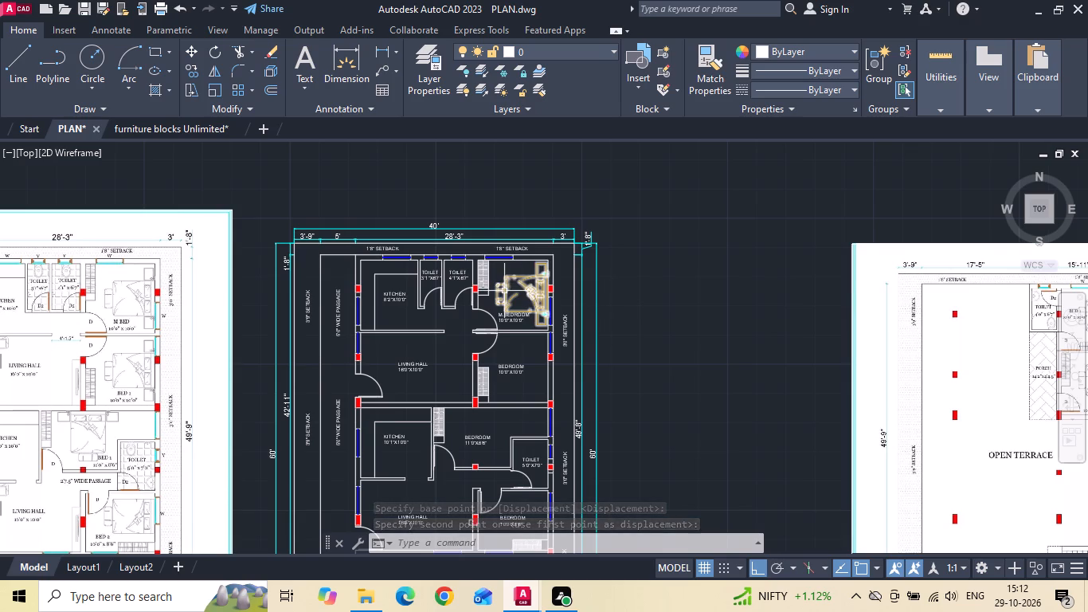
click(549, 292)
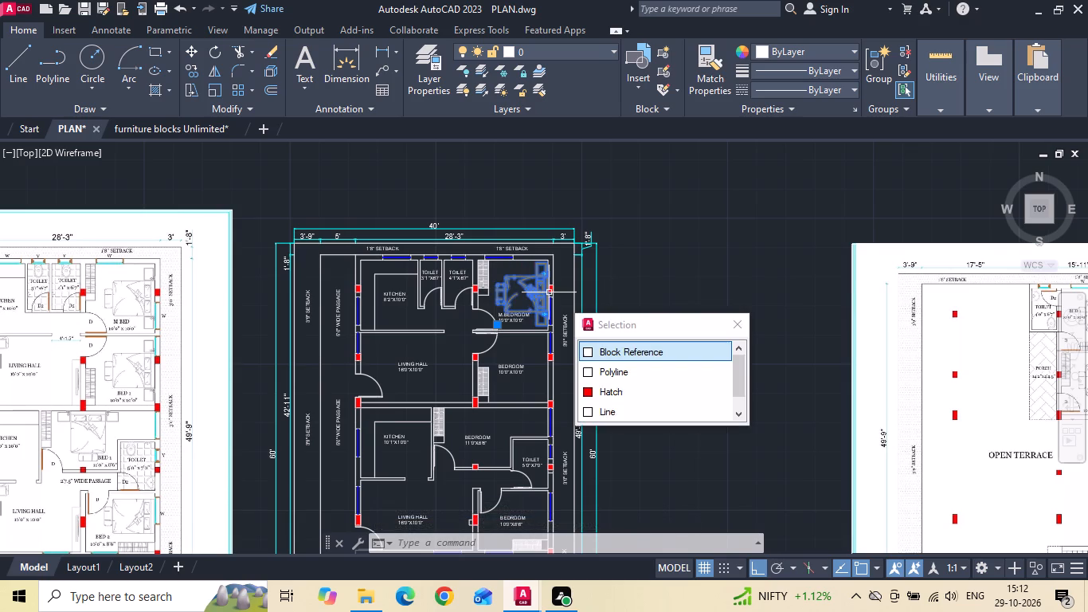
right_click(528, 296)
click(554, 310)
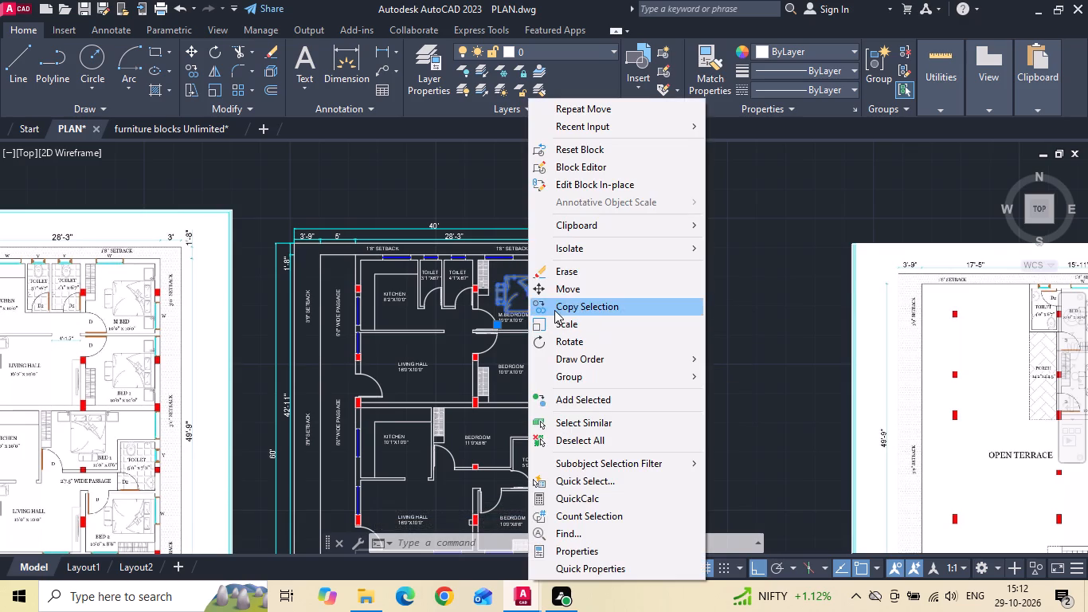
scroll(540, 258, up, 3)
click(562, 264)
scroll(562, 264, down, 2)
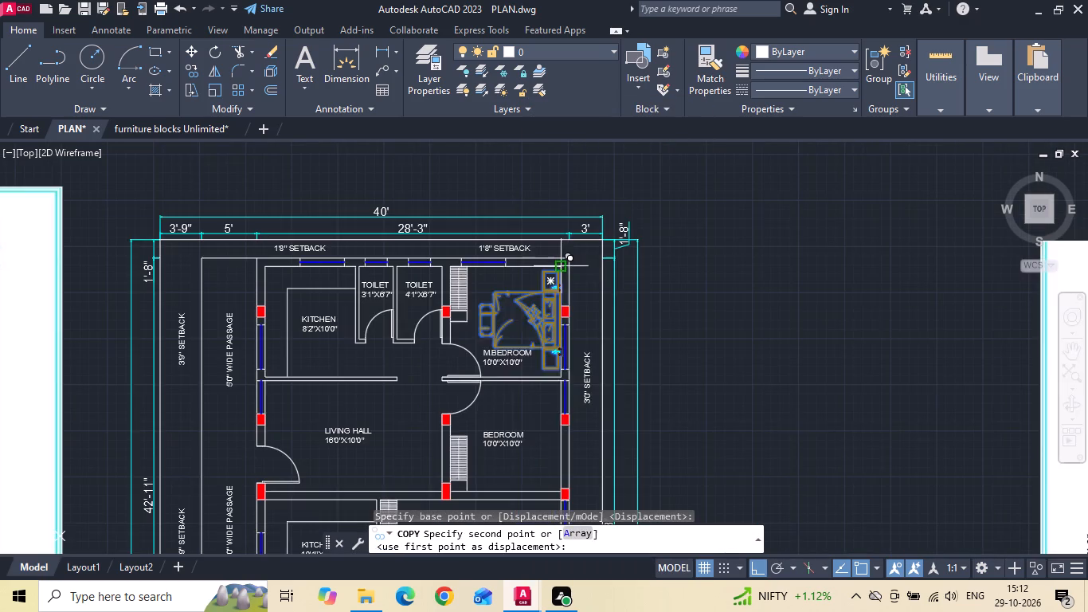
scroll(565, 407, up, 2)
click(552, 343)
key(Escape)
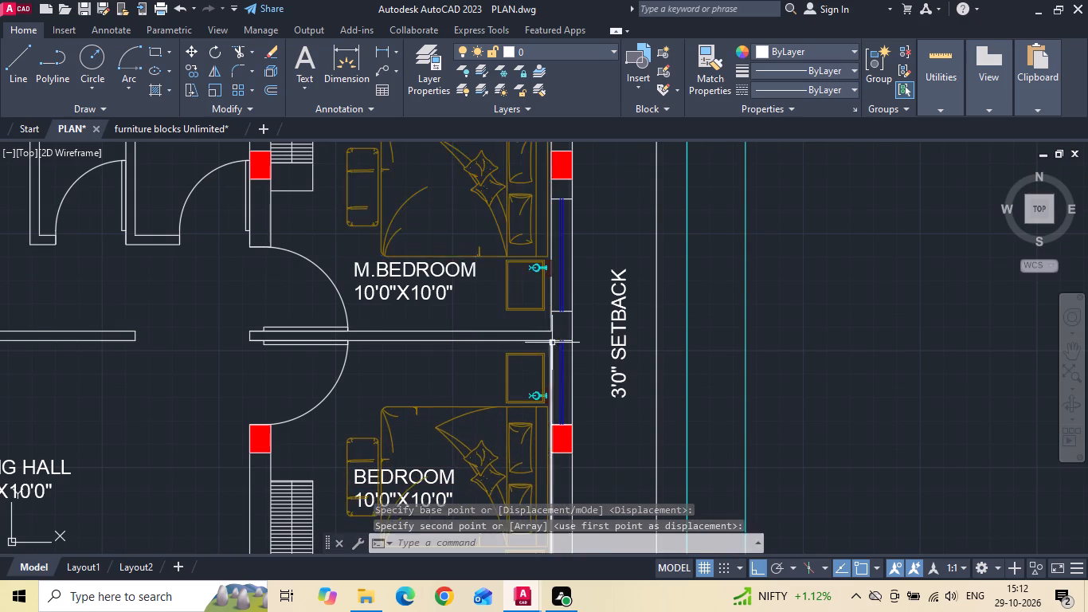
Move the upper unit's BEDROOM 10'0"X10'0" label straight down so it sits below the bed.
scroll(512, 261, down, 1)
click(469, 400)
right_click(469, 400)
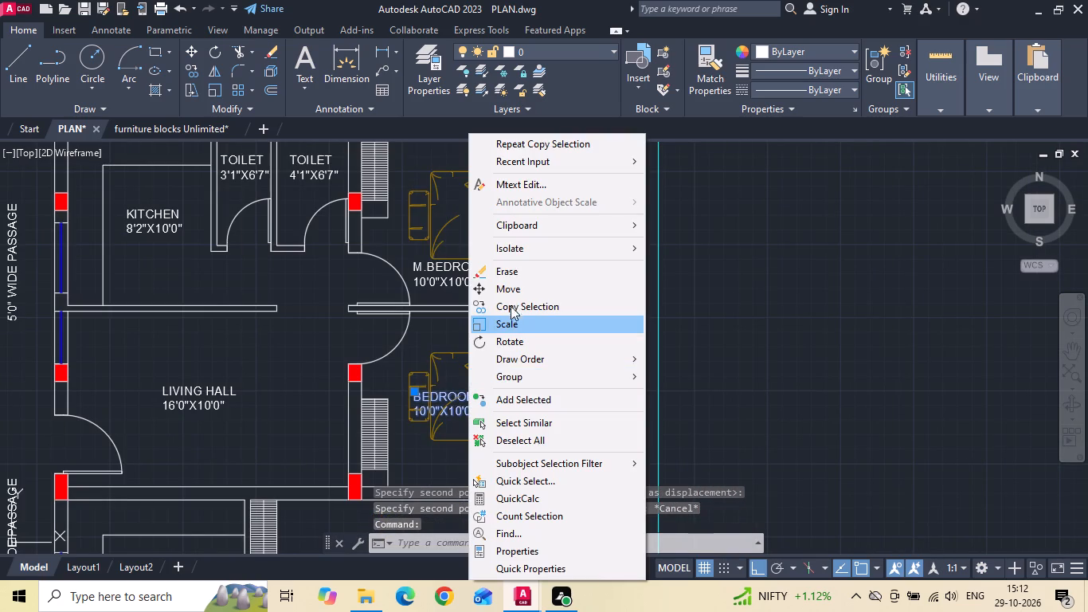
click(515, 295)
middle_drag(499, 304, 497, 292)
drag(859, 305, 859, 320)
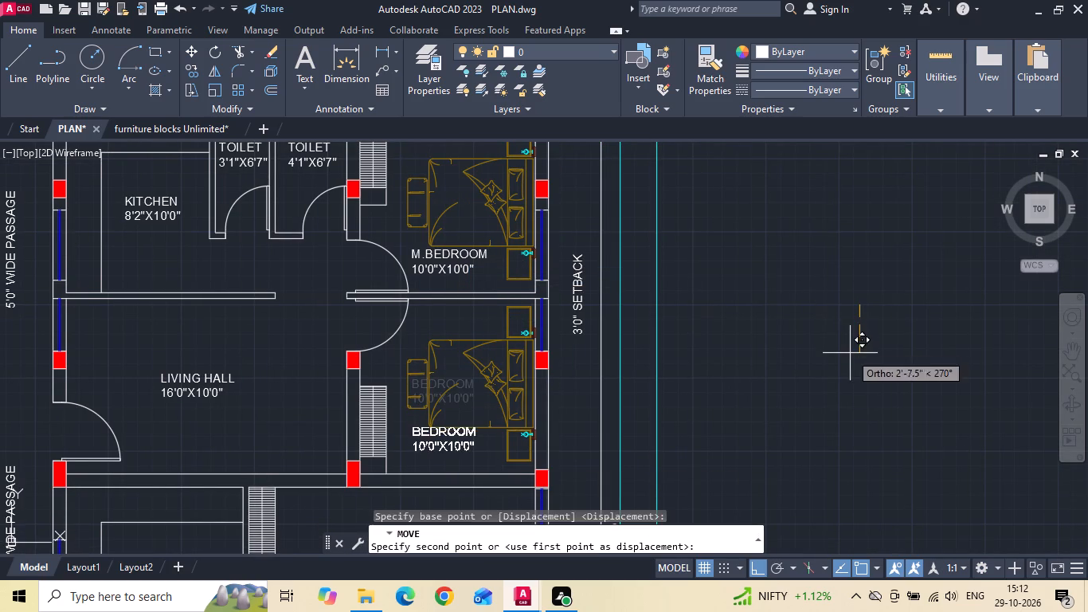
click(846, 363)
Copy that bed set into the lower unit's 10'0"X8'6" bedroom, aligning the upper bedside table's outer corner with the room's upper wall.
scroll(751, 282, down, 2)
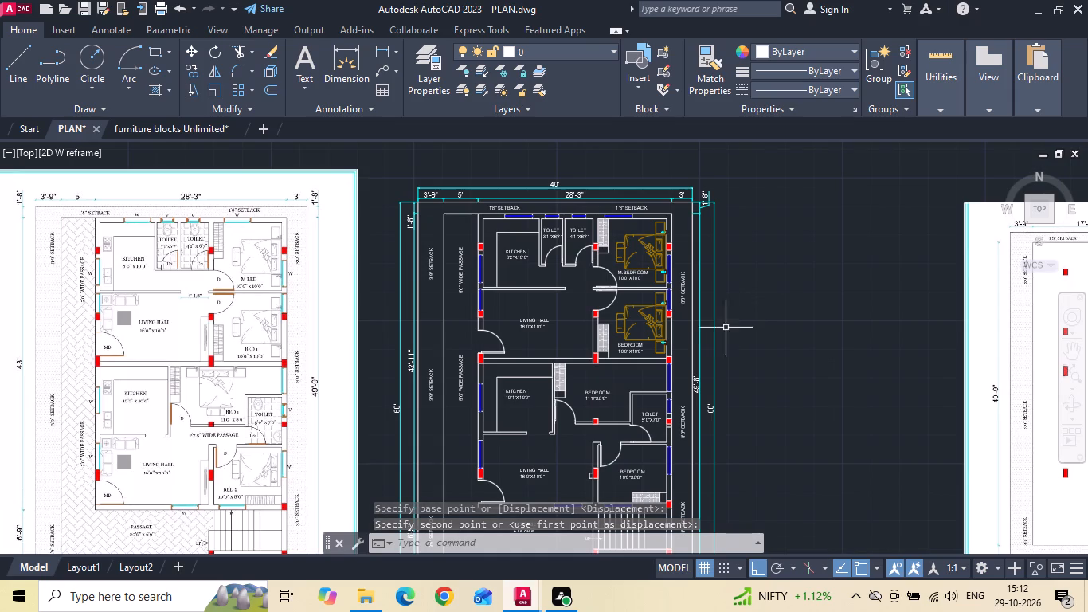
click(628, 319)
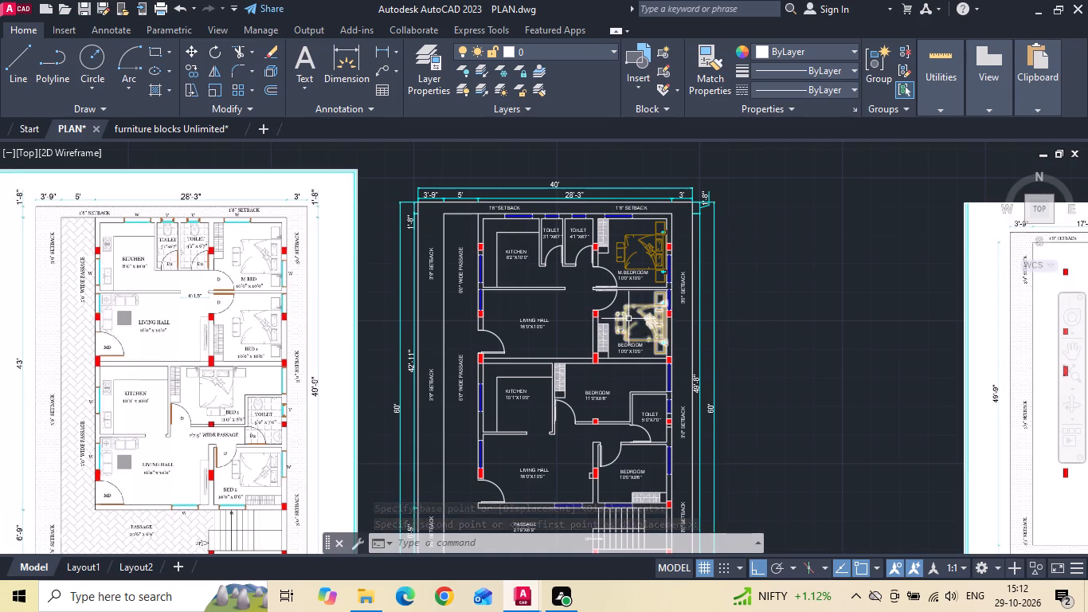
right_click(628, 319)
click(671, 298)
scroll(672, 312, up, 3)
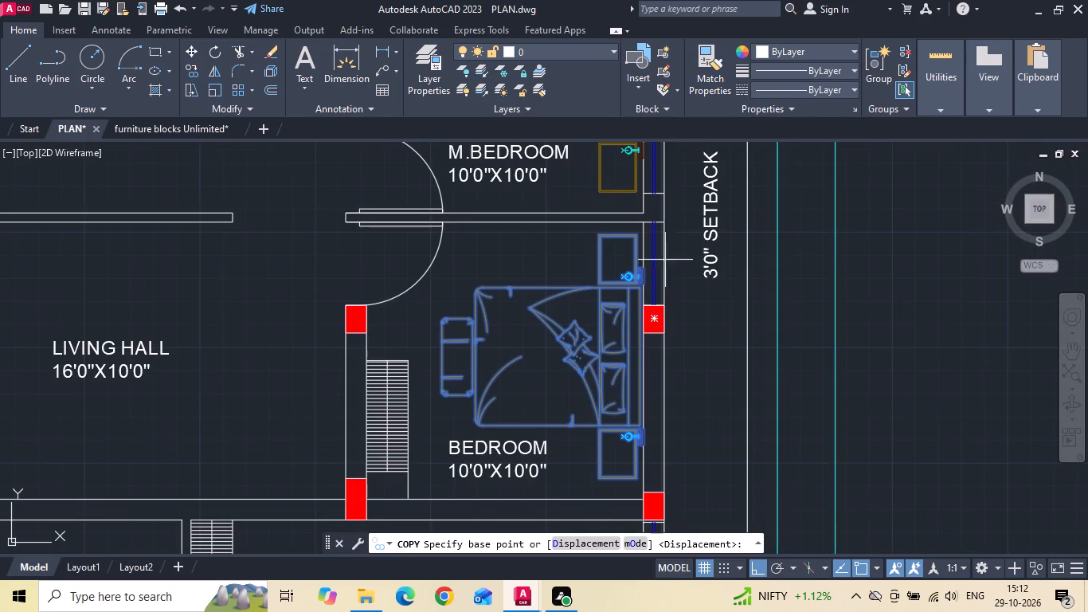
scroll(649, 251, up, 2)
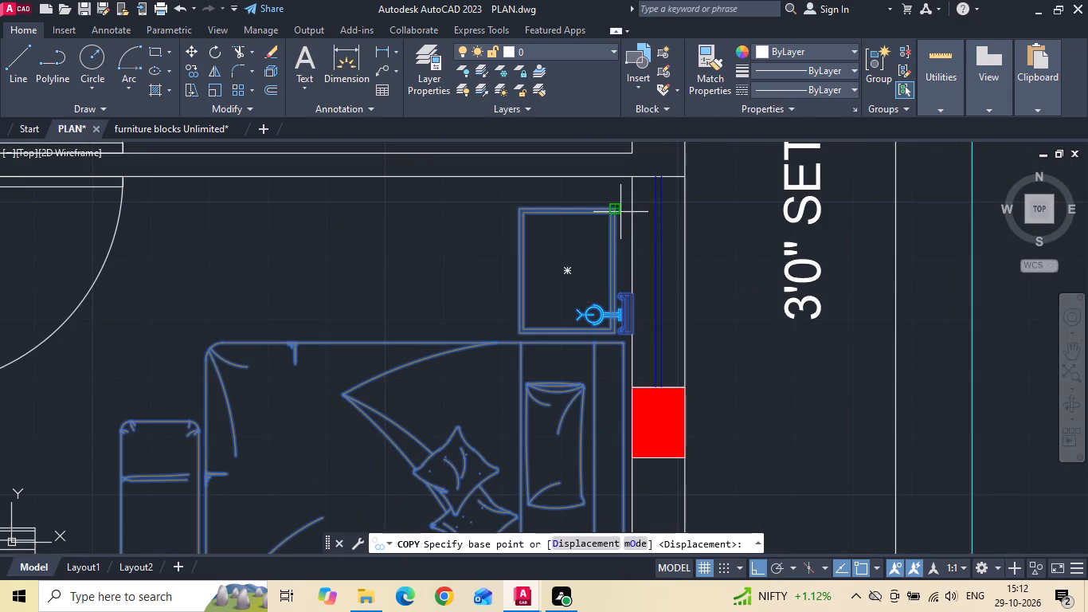
click(617, 210)
scroll(617, 210, down, 3)
middle_drag(617, 368, 596, 217)
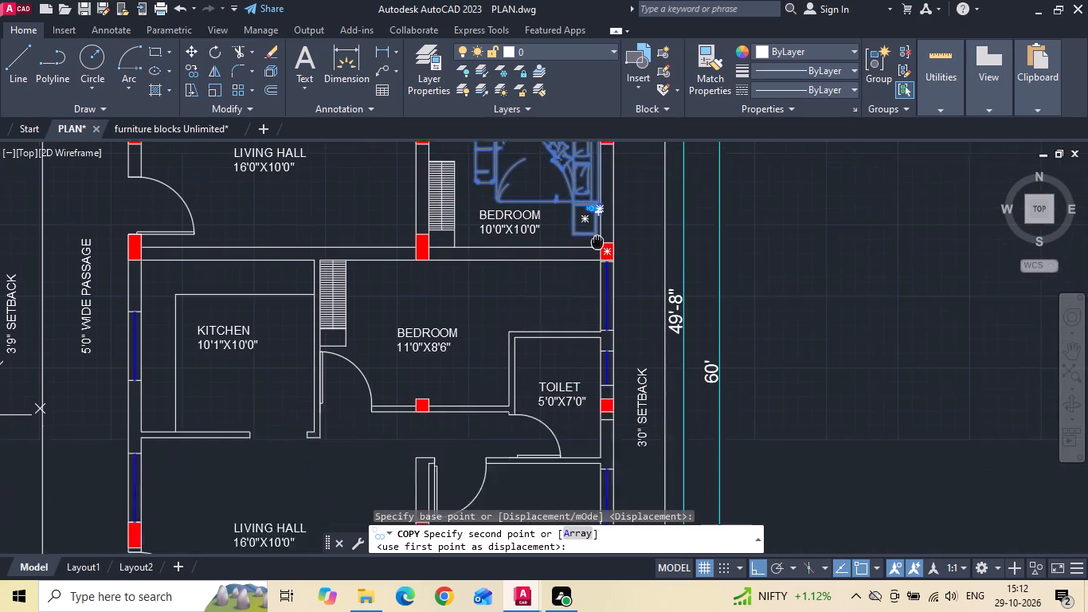
middle_drag(596, 217, 594, 174)
scroll(586, 406, up, 2)
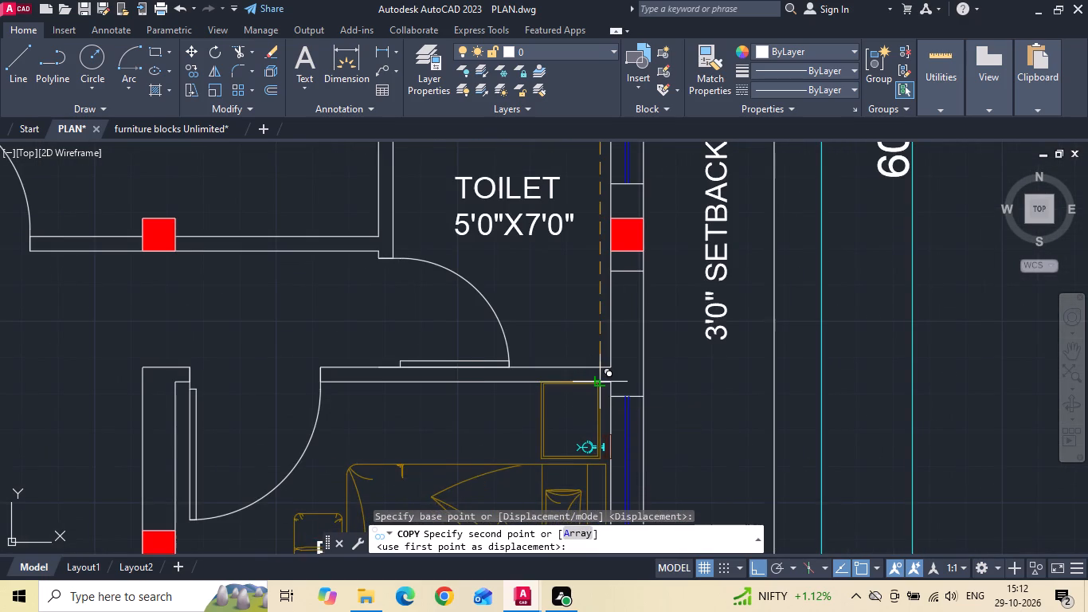
click(601, 381)
scroll(569, 264, down, 2)
key(Escape)
Explode the bed set copied into the 10'0"X8'6" bedroom into separate objects.
scroll(561, 433, up, 1)
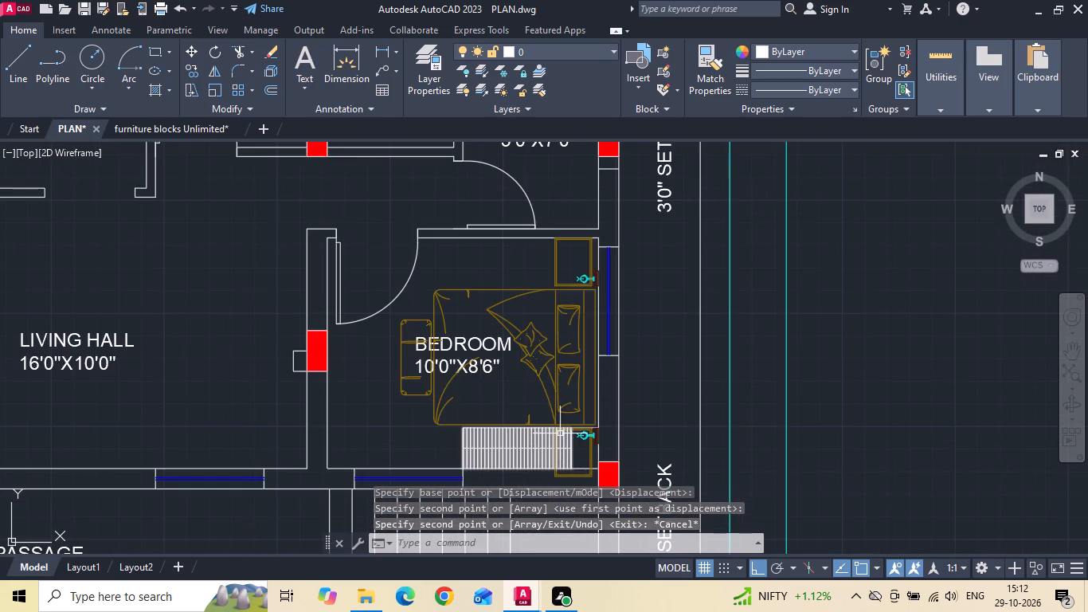
middle_drag(556, 418, 542, 377)
scroll(573, 423, up, 1)
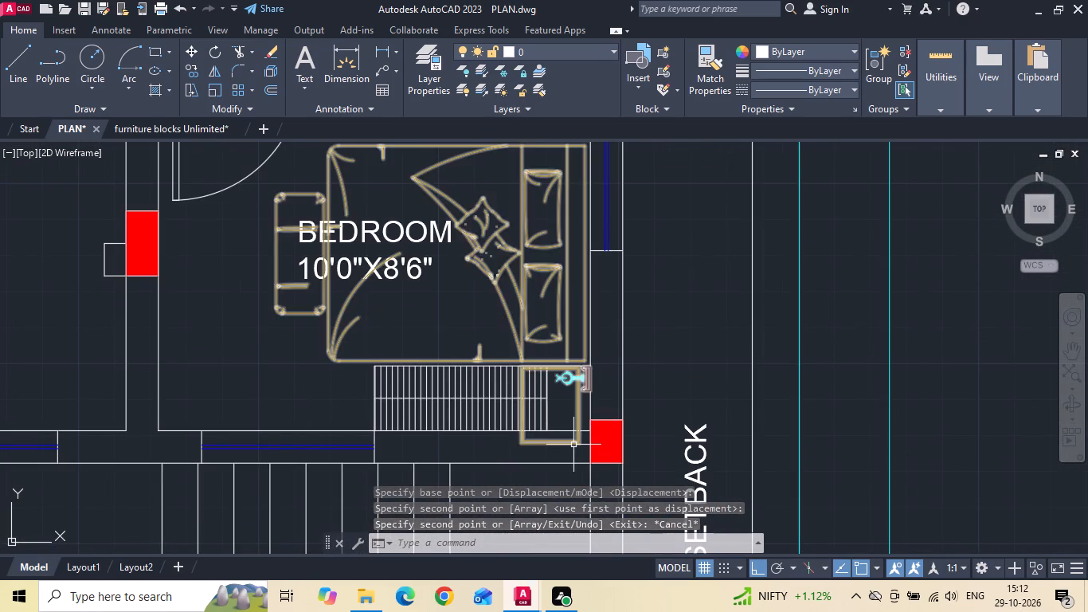
click(573, 445)
text(X)
key(space)
Delete the outlines of the lower bedside table that overlaps the wardrobe in the 10'0"X8'6" bedroom.
click(573, 444)
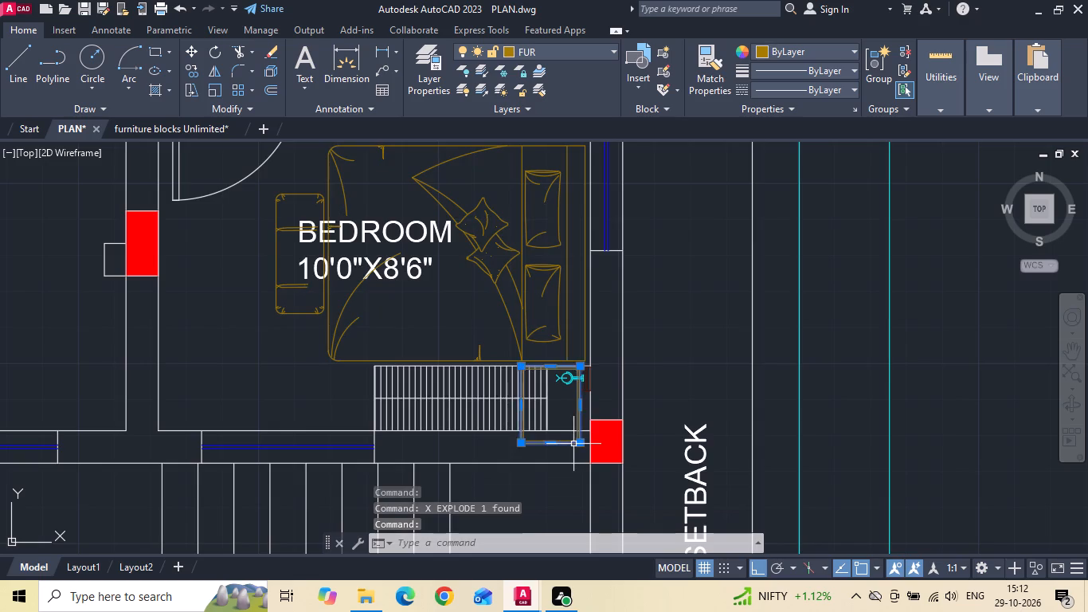
scroll(573, 444, up, 2)
drag(570, 434, 566, 451)
click(565, 453)
key(Delete)
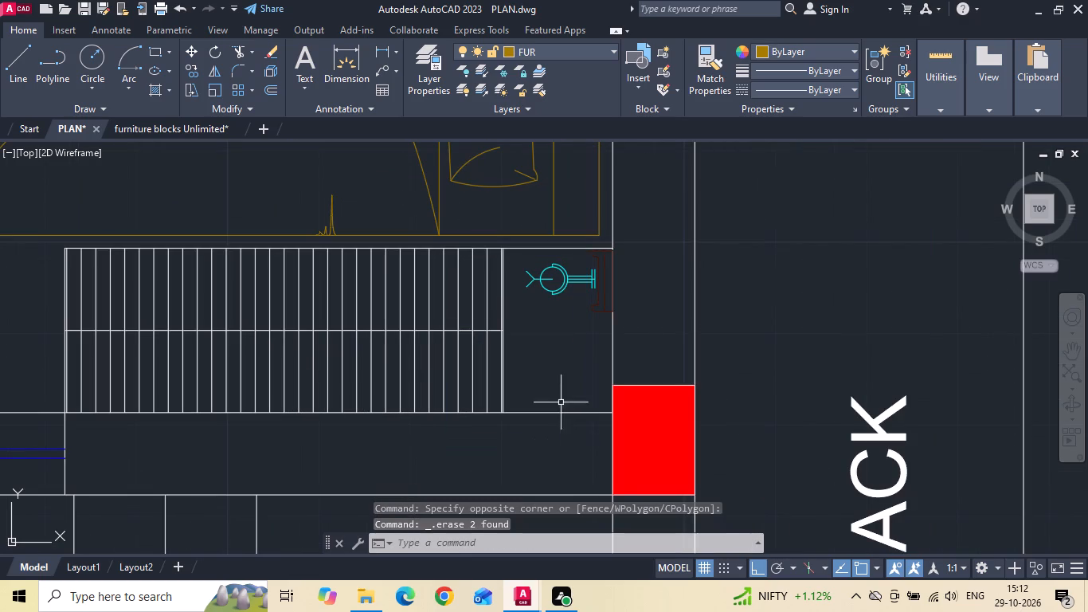
Delete the leftover lamp symbol and wooden back piece beside the wardrobe in the 10'0"X8'6" bedroom.
click(572, 273)
key(Delete)
middle_drag(571, 283, 528, 423)
scroll(526, 420, up, 1)
key(Delete)
click(585, 387)
click(581, 383)
key(Delete)
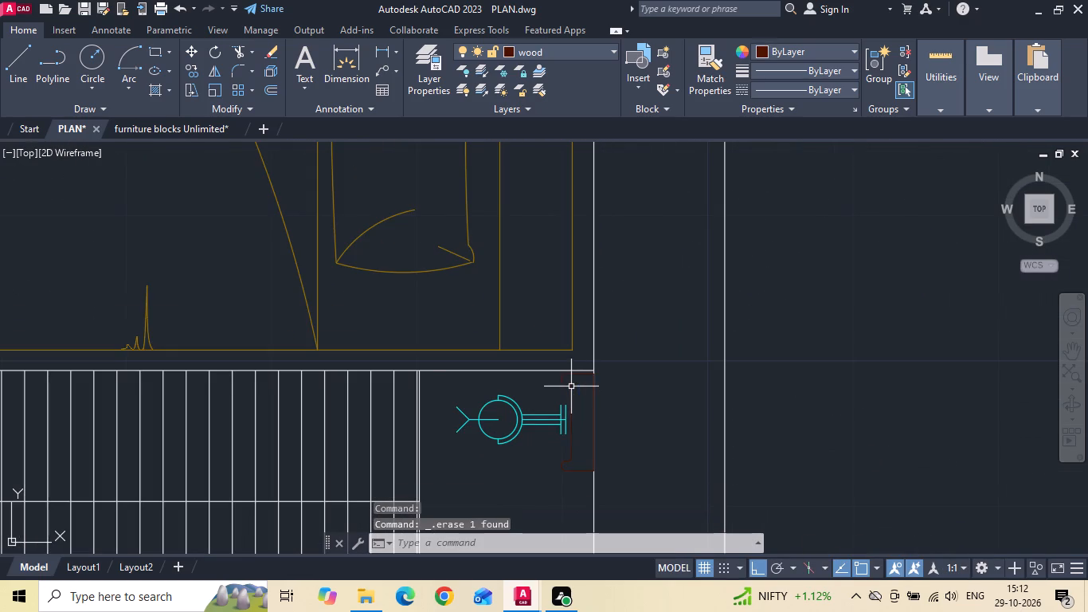
drag(574, 379, 571, 389)
click(513, 429)
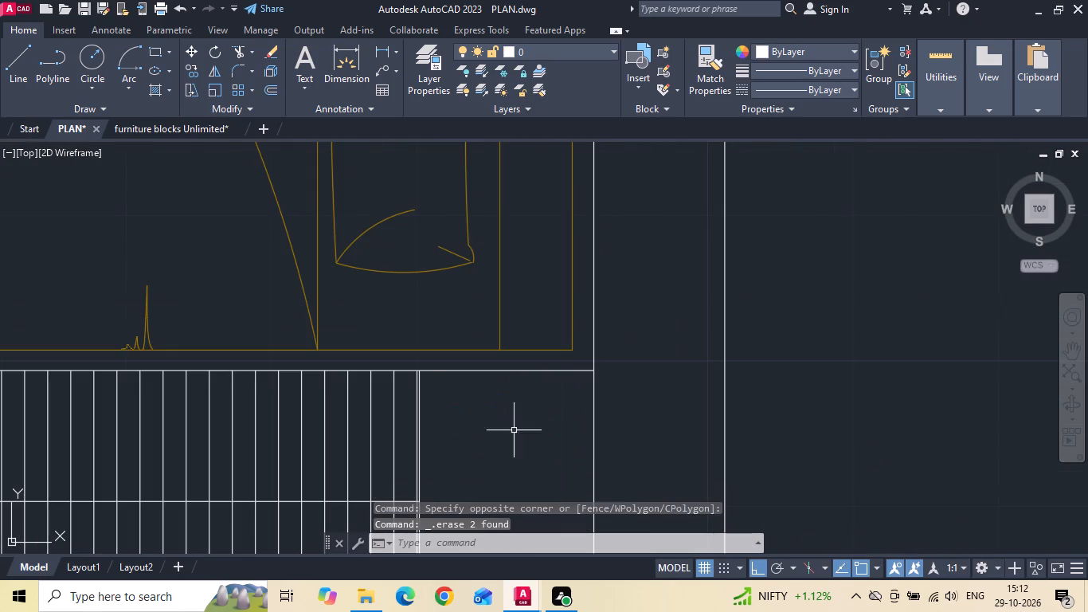
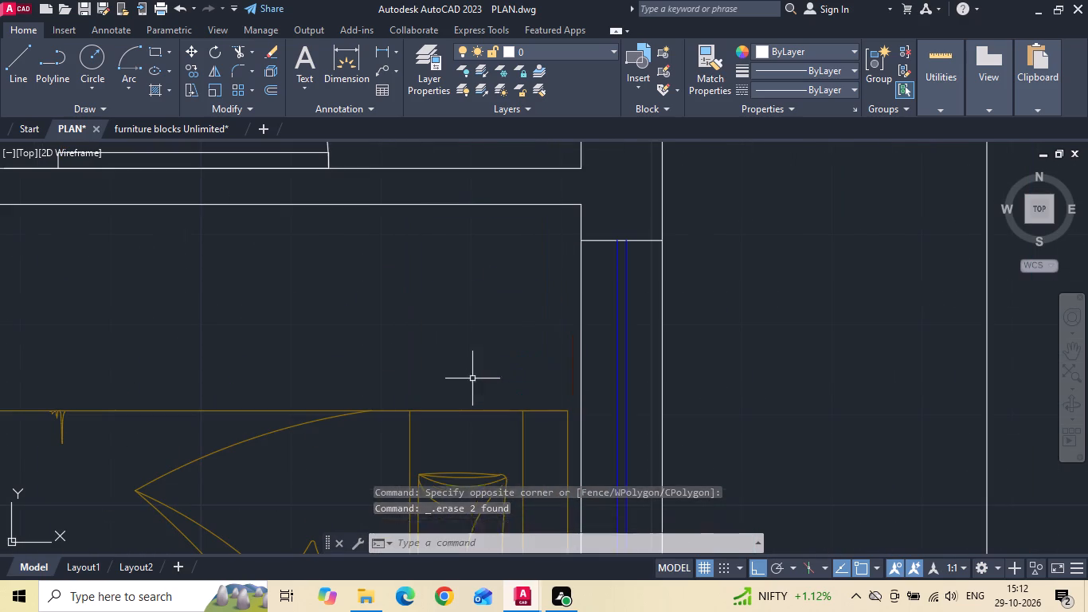
Delete the leftover red line between the bed's headboard and the window in the 10'0"X8'6" bedroom.
scroll(484, 279, down, 2)
scroll(521, 305, up, 2)
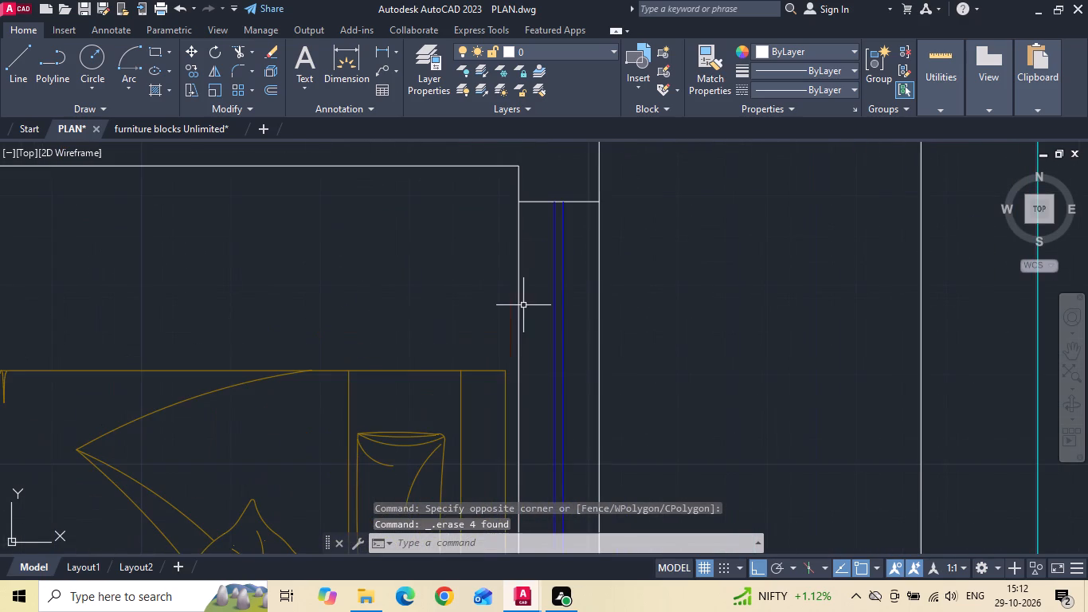
click(510, 314)
key(Delete)
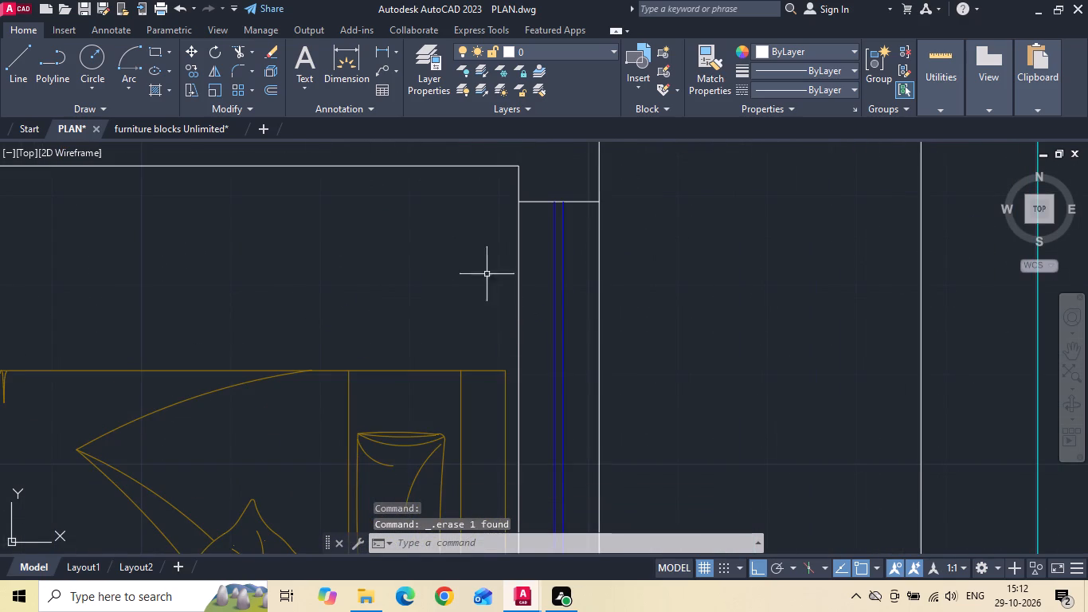
Move the bed and bench up away from the wardrobe in the 10'0"X8'6" bedroom, adjusting the gap to the upper wall.
scroll(486, 257, down, 3)
drag(477, 272, 474, 283)
click(464, 304)
right_click(463, 306)
click(501, 288)
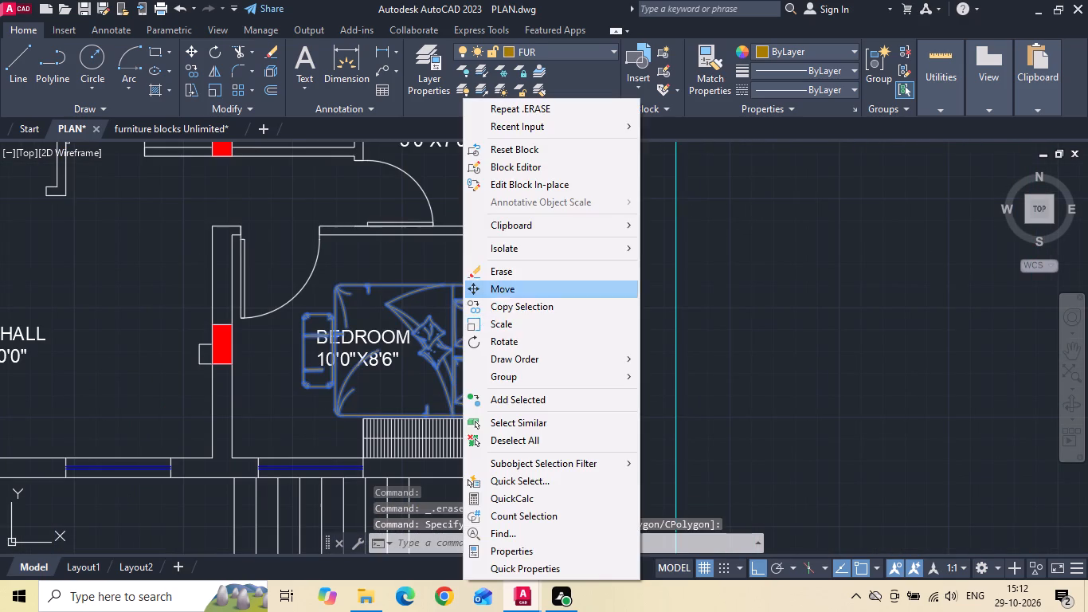
click(492, 351)
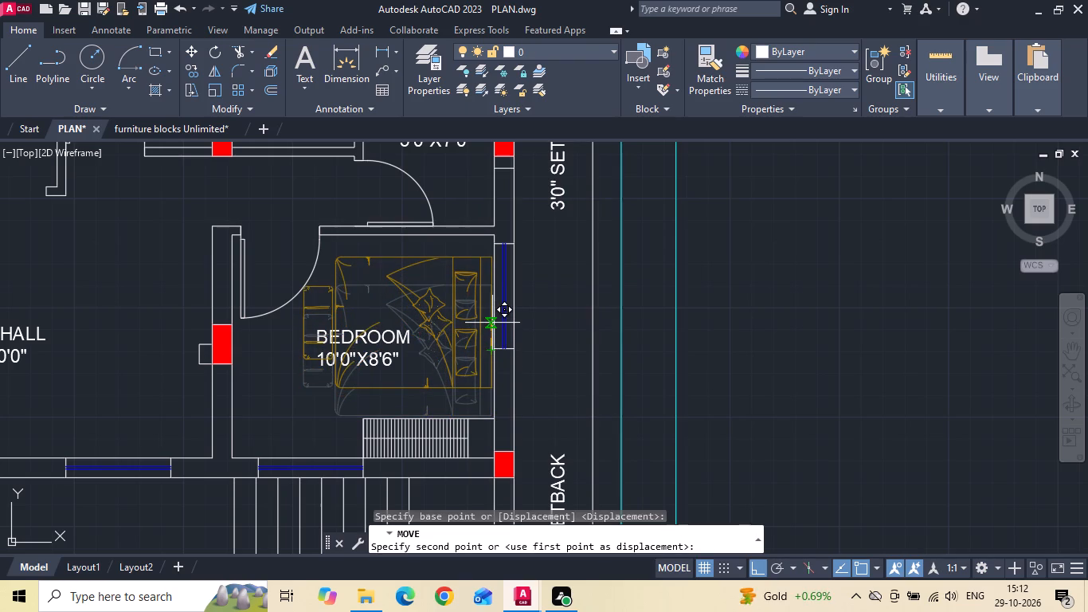
click(492, 323)
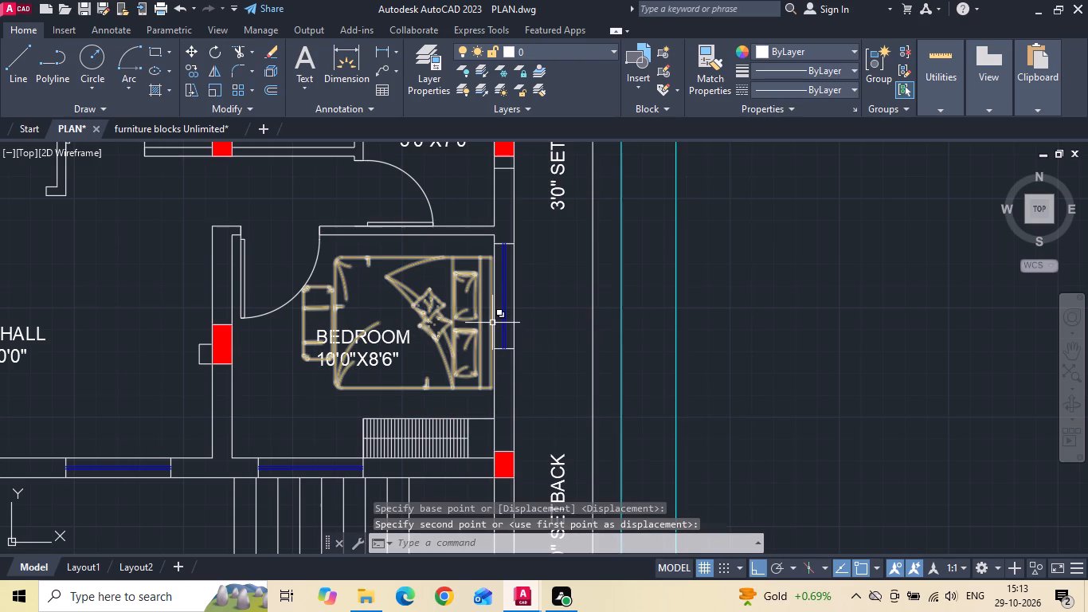
click(492, 323)
right_click(492, 323)
click(538, 288)
click(556, 348)
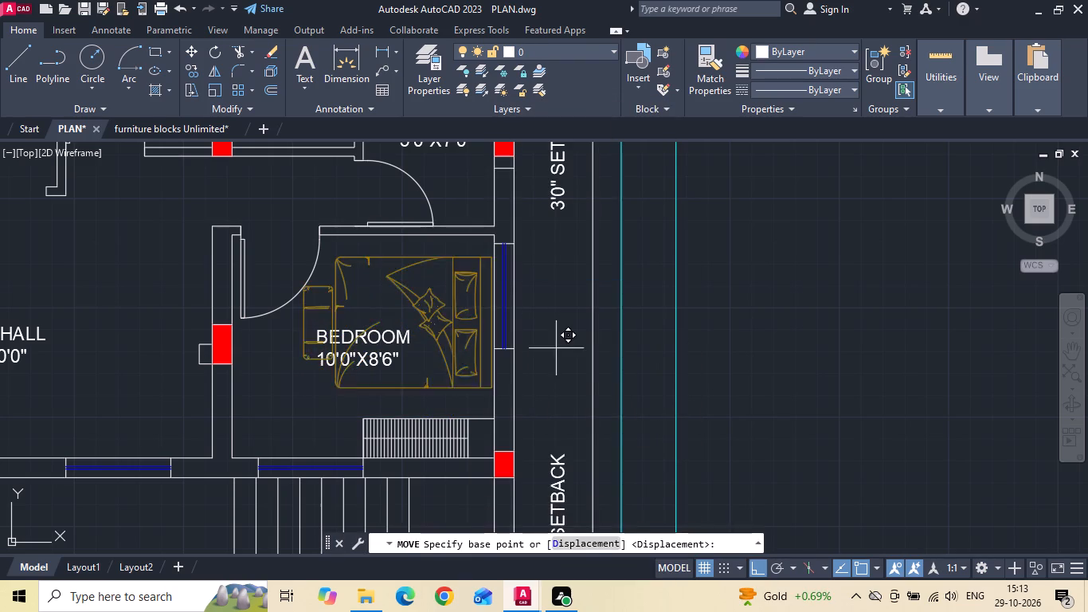
click(556, 354)
Move the BEDROOM 10'0"X8'6" label down below the bench and left, away from the bed and wardrobe.
click(387, 344)
right_click(387, 343)
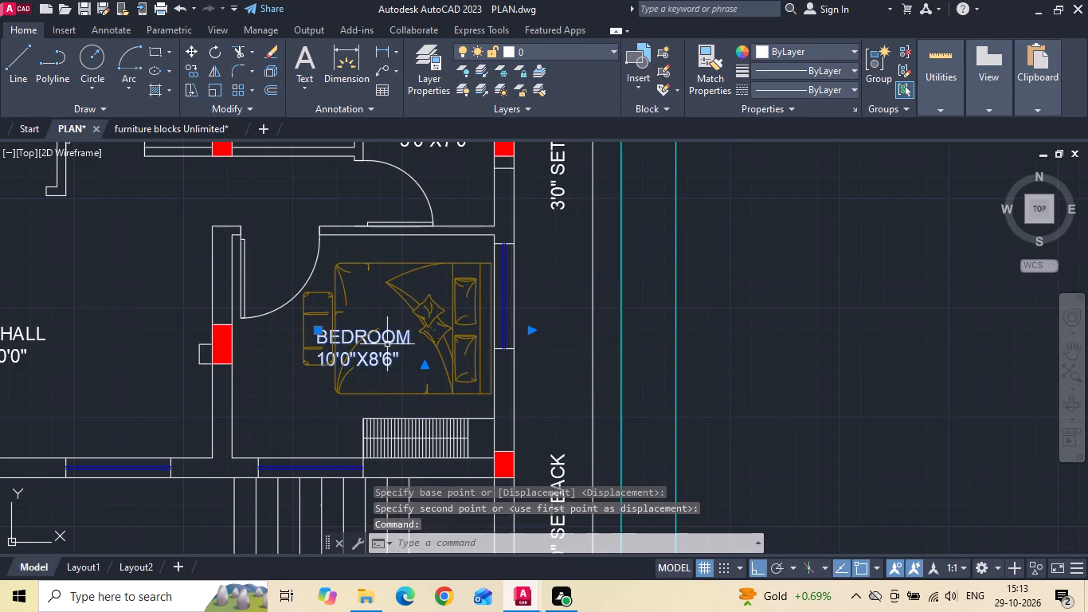
click(431, 292)
drag(423, 351, 422, 379)
scroll(417, 408, up, 2)
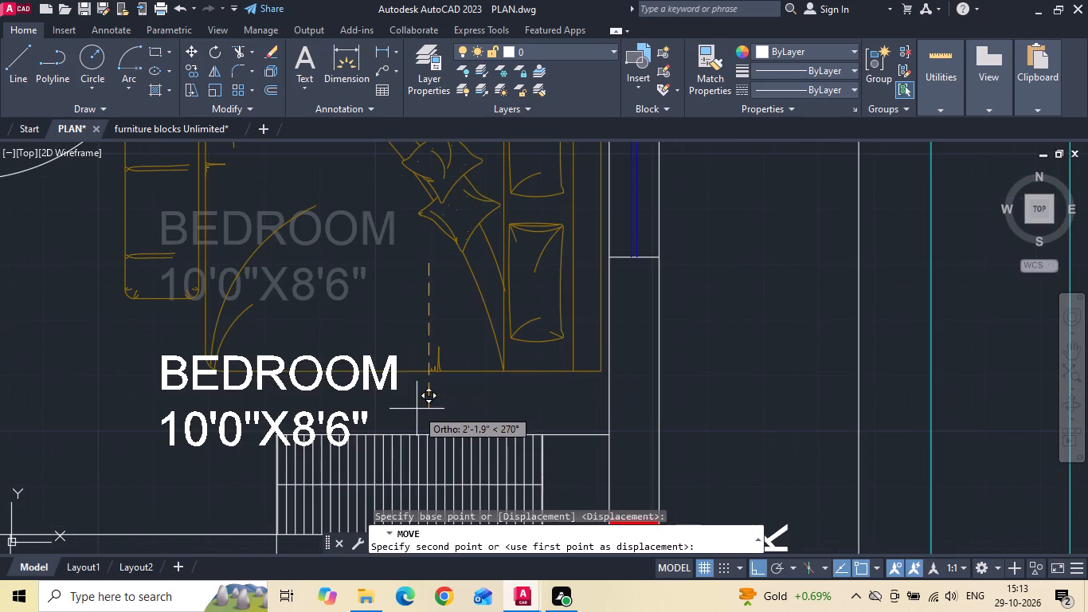
click(417, 409)
drag(378, 387, 356, 389)
right_click(328, 389)
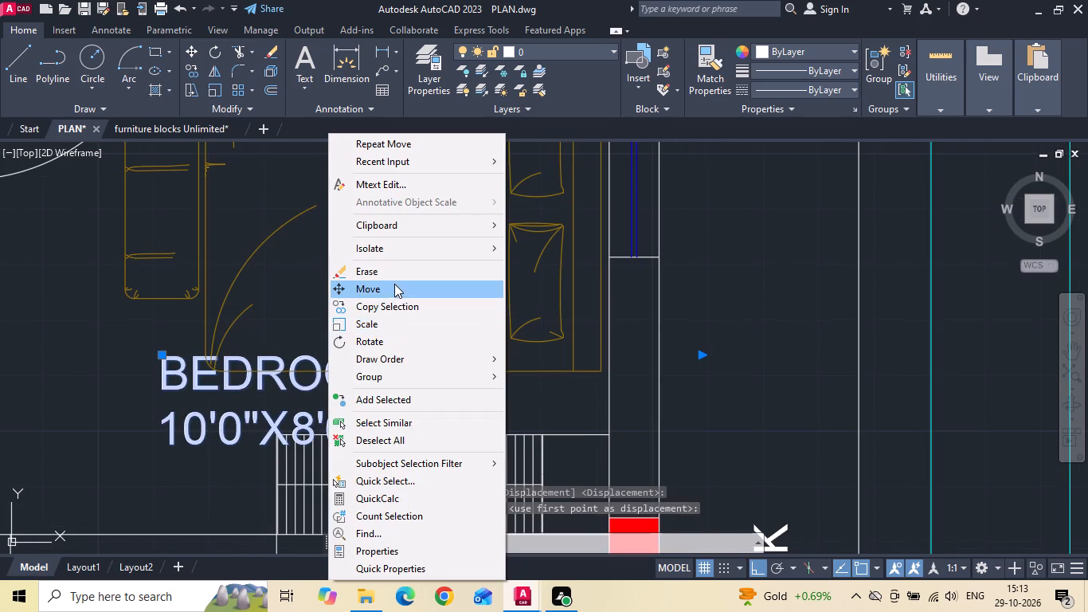
click(393, 286)
scroll(781, 323, down, 1)
drag(776, 314, 767, 312)
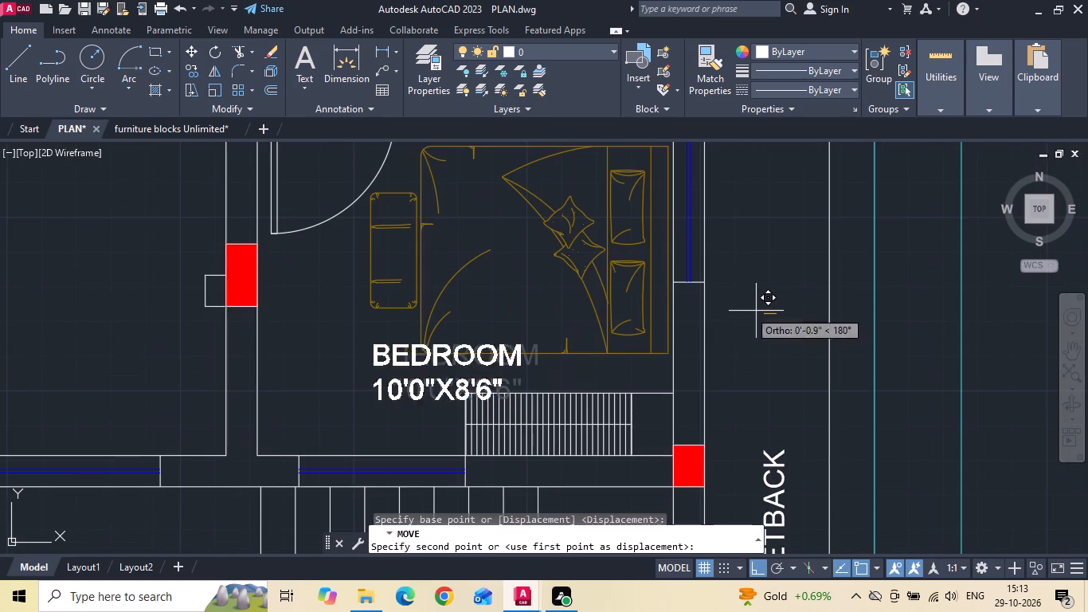
click(681, 308)
Shift the BEDROOM 10'0"X8'6" label further down and left toward the room's lower-left corner.
click(315, 379)
right_click(308, 349)
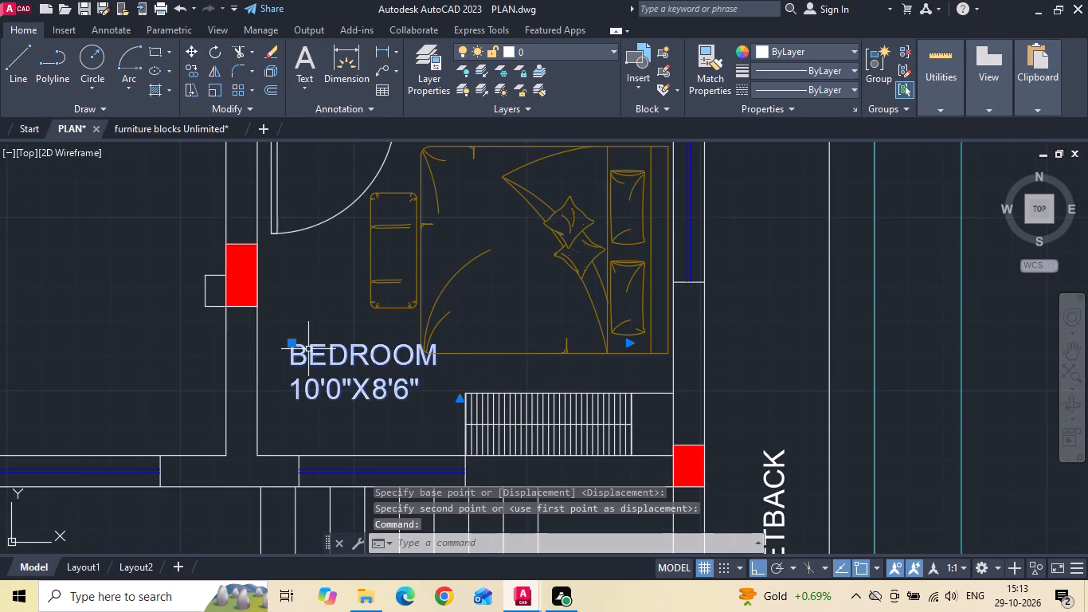
click(357, 295)
click(353, 315)
click(349, 331)
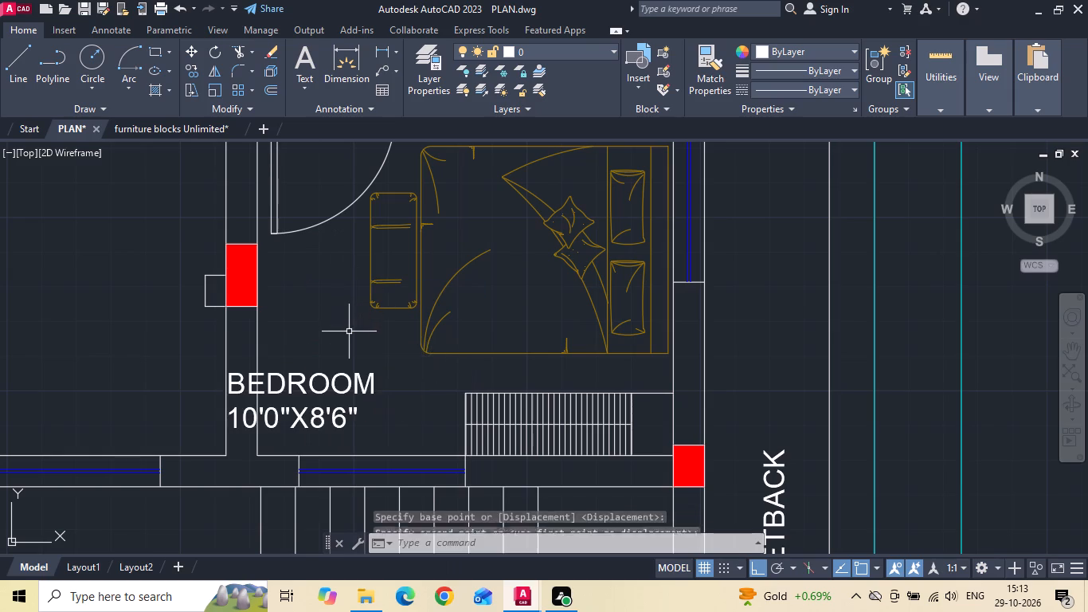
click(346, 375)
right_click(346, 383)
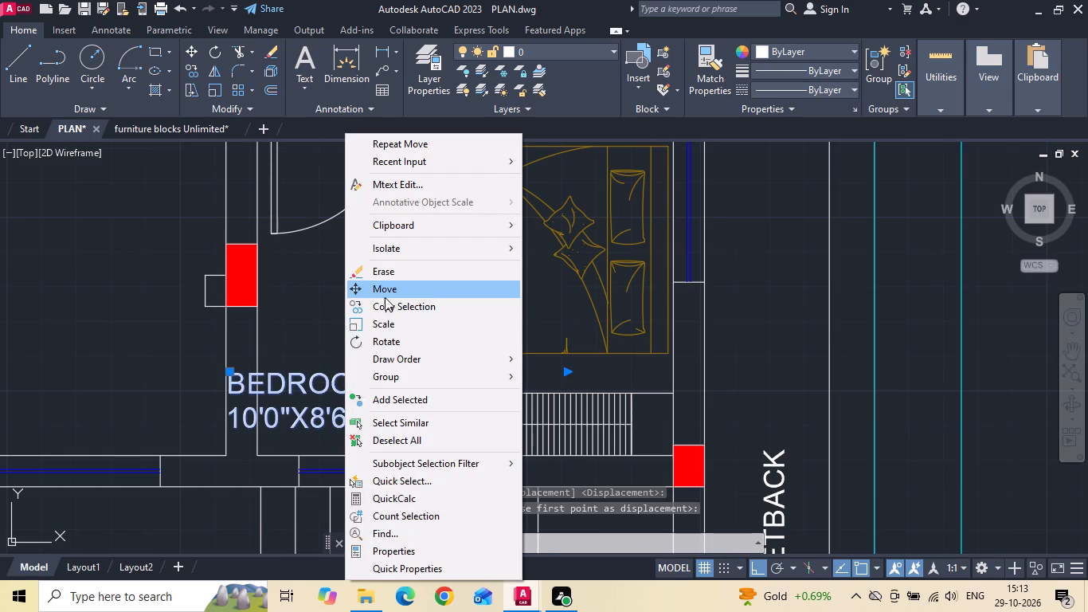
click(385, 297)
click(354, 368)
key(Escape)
With Ortho off, move the BEDROOM 10'0"X8'6" label right and slightly up into the free space between the left wall and wardrobe.
click(322, 382)
right_click(320, 382)
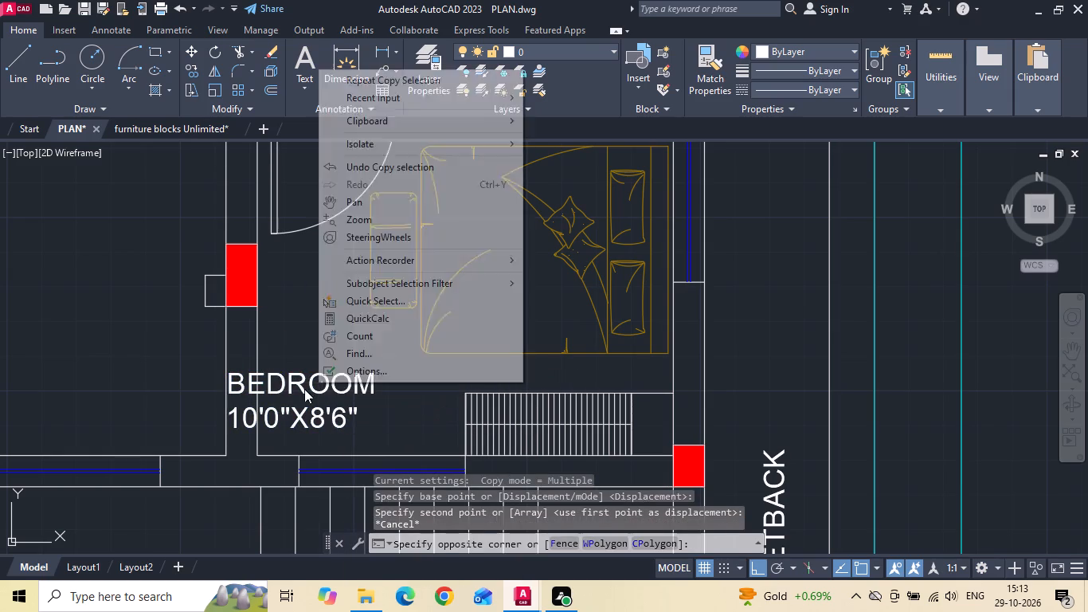
click(303, 390)
right_click(298, 323)
click(336, 286)
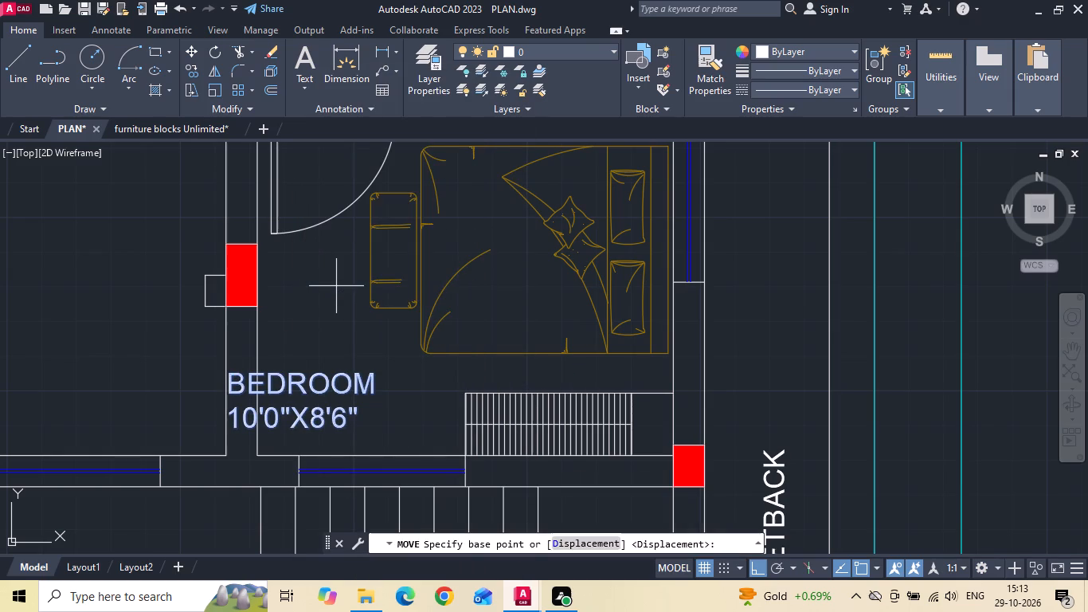
key(F8)
click(309, 325)
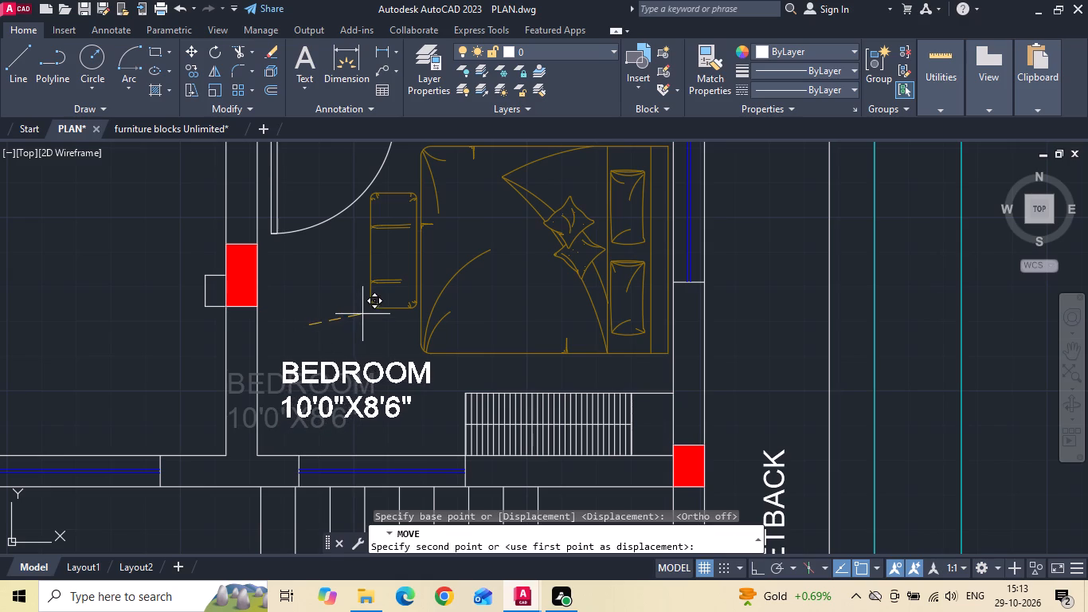
click(362, 314)
Save the drawing.
key(ctrl+s)
Copy a complete bed set with both bedside tables from the upper unit into the lower unit's 11'0"X8'6" bedroom.
scroll(656, 326, down, 2)
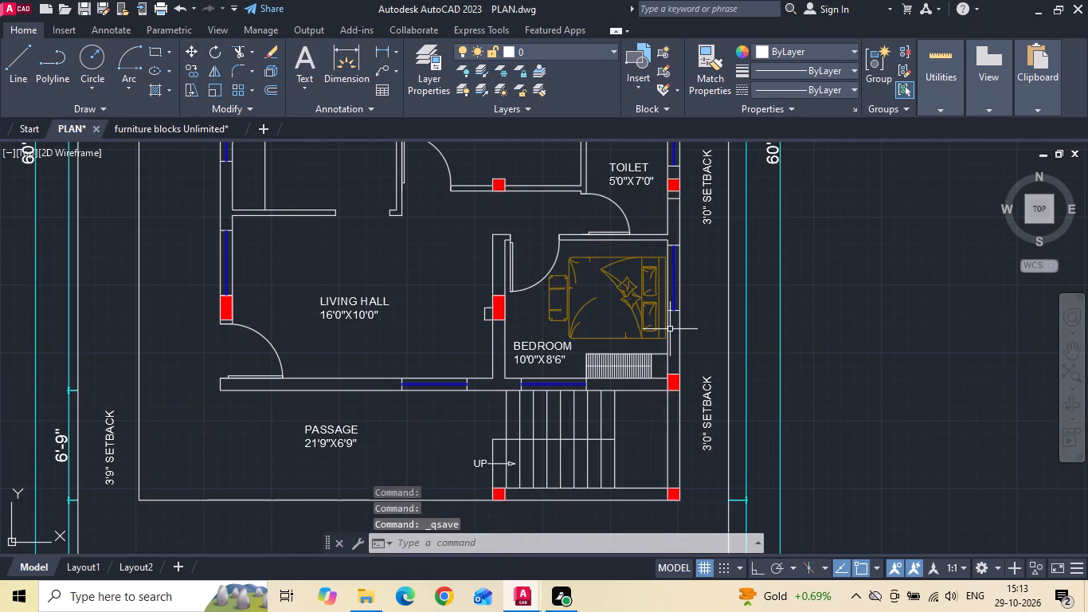
scroll(669, 331, down, 3)
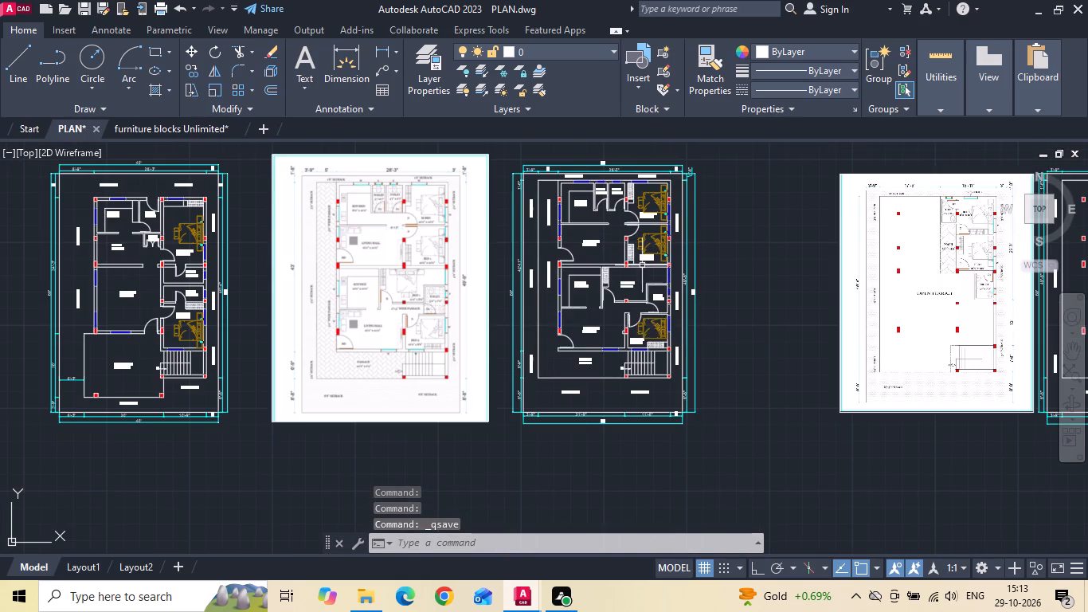
scroll(646, 227, up, 2)
click(646, 175)
click(624, 182)
right_click(624, 182)
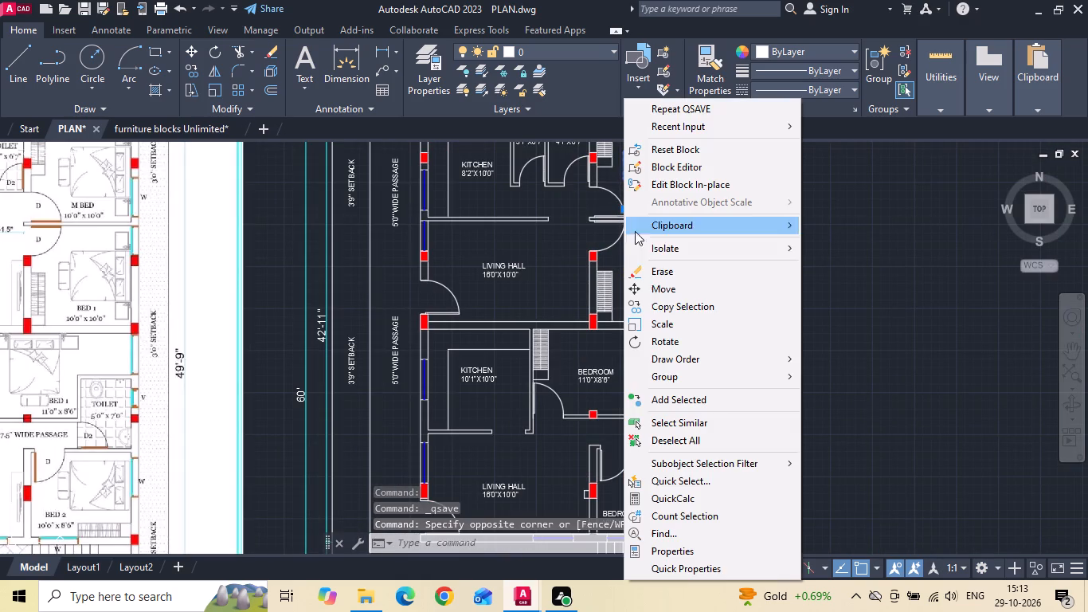
click(656, 306)
drag(644, 194, 645, 239)
scroll(623, 376, up, 2)
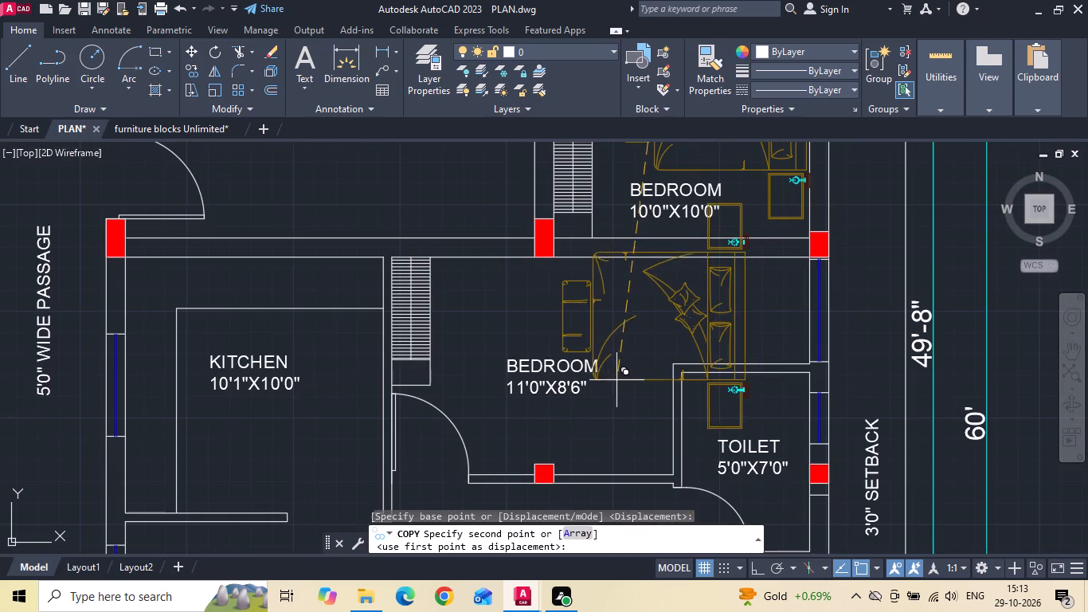
click(614, 384)
key(Escape)
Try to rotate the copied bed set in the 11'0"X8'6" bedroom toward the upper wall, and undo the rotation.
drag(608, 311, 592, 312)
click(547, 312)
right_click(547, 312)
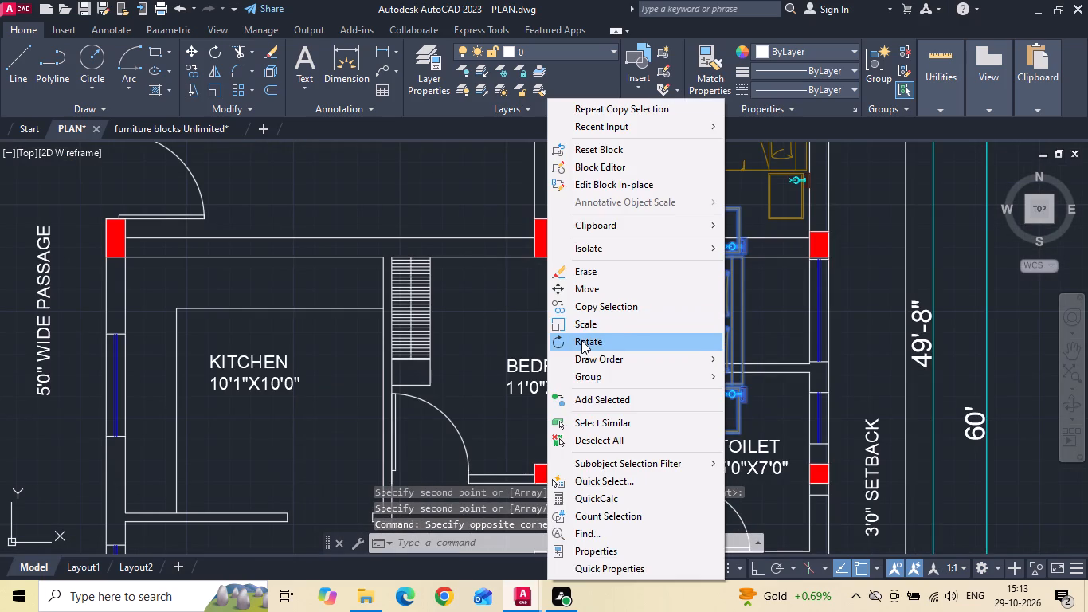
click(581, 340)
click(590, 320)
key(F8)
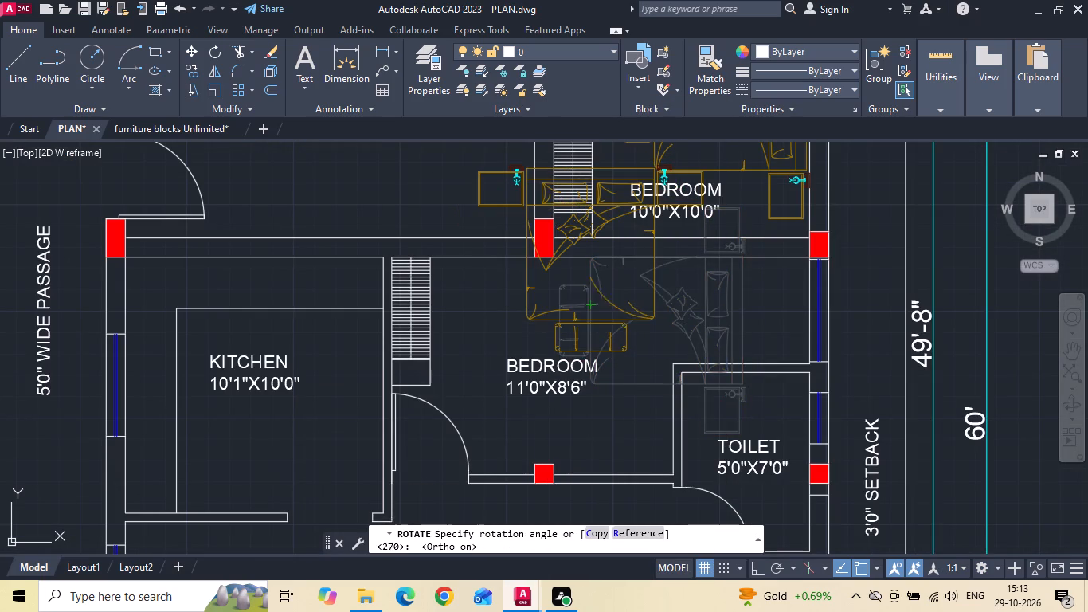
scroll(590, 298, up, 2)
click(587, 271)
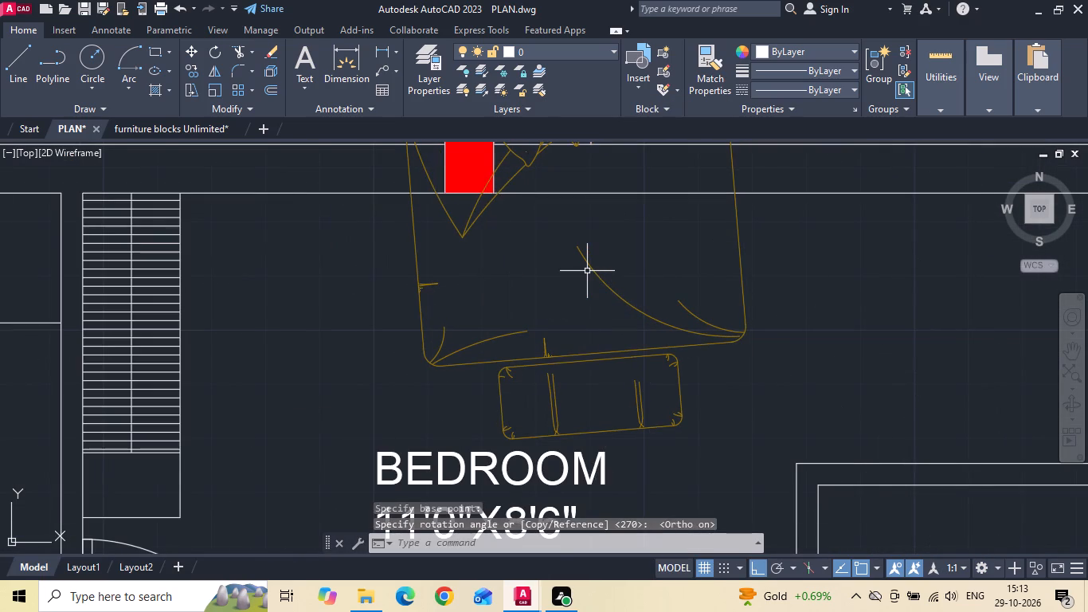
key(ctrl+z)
Rotate the copied bed set in the 11'0"X8'6" bedroom with Ortho on, so its headboard faces the upper wall.
drag(617, 300, 600, 311)
click(576, 316)
right_click(573, 315)
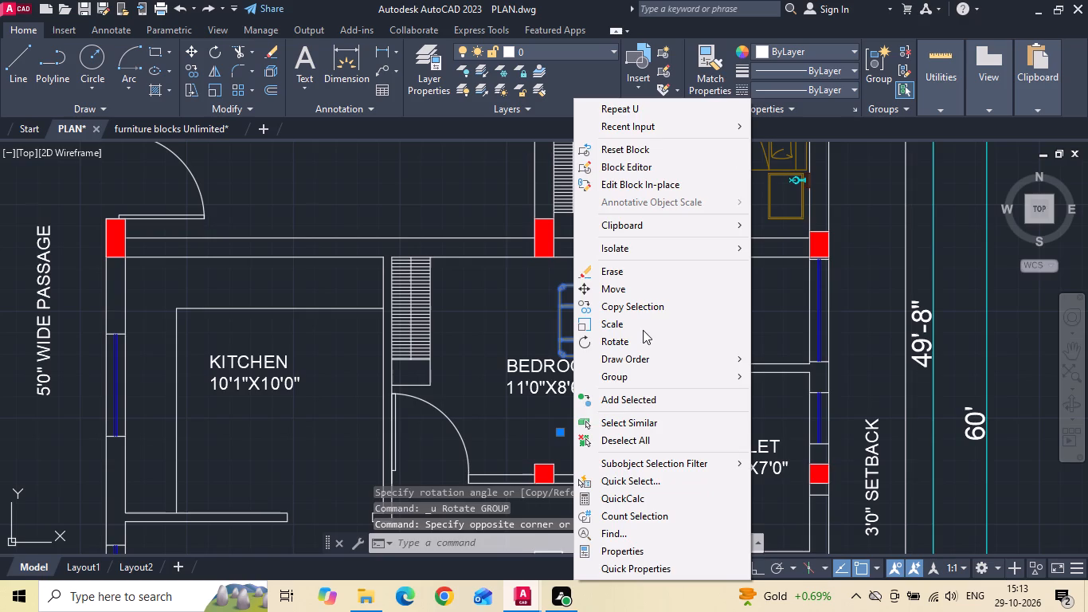
click(644, 341)
scroll(639, 334, up, 2)
drag(636, 319, 635, 311)
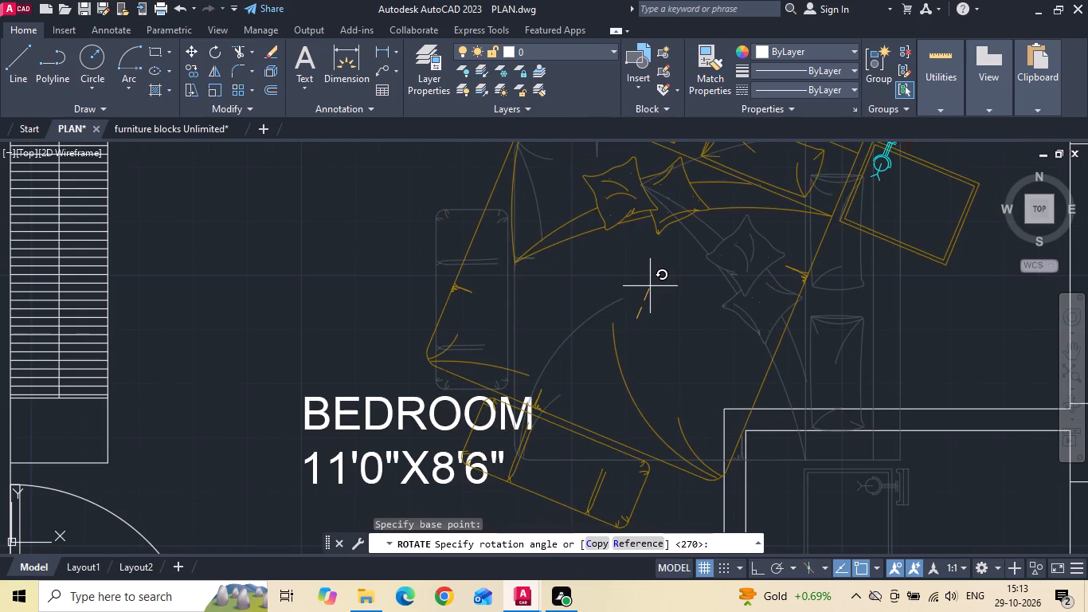
key(F8)
scroll(646, 272, up, 2)
click(652, 235)
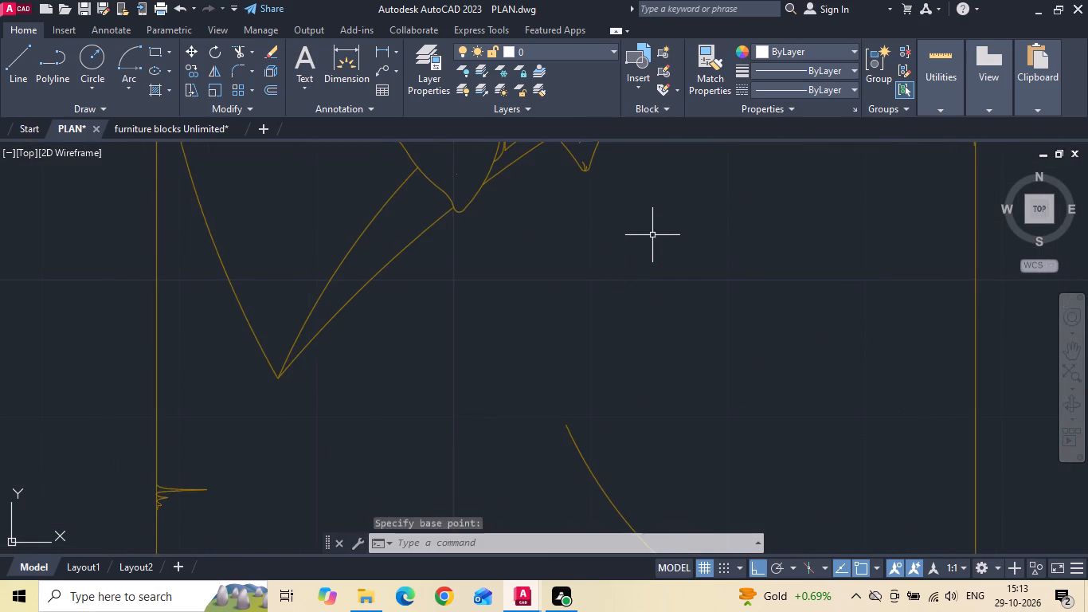
Move the rotated bed set down so its headboard end sits at the upper wall of the 11'0"X8'6" bedroom.
scroll(642, 257, down, 3)
drag(614, 301, 606, 301)
click(538, 280)
right_click(538, 280)
click(578, 293)
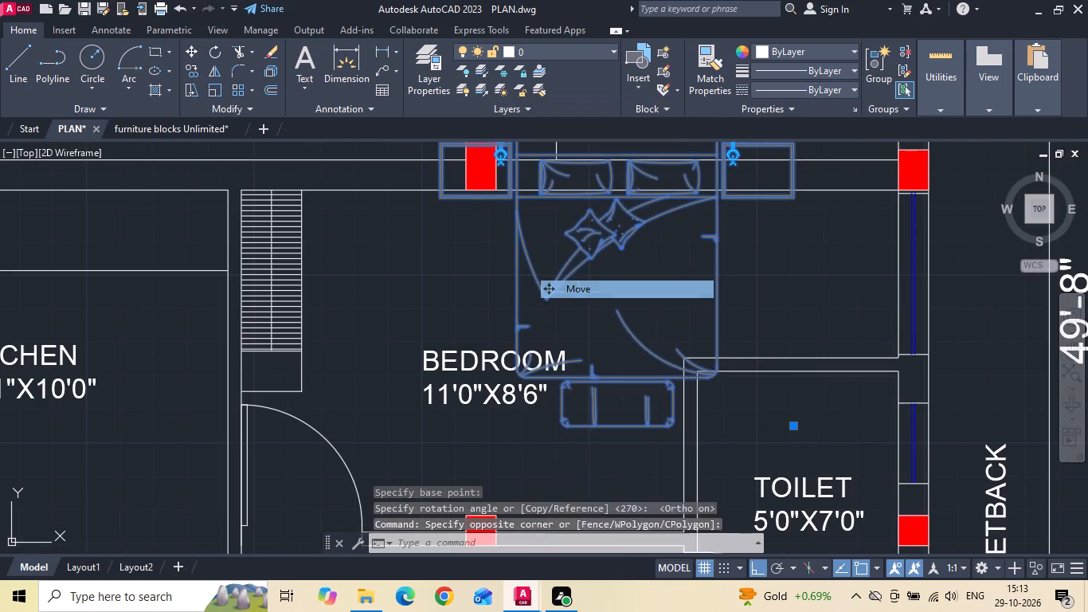
middle_drag(544, 255, 543, 333)
click(611, 214)
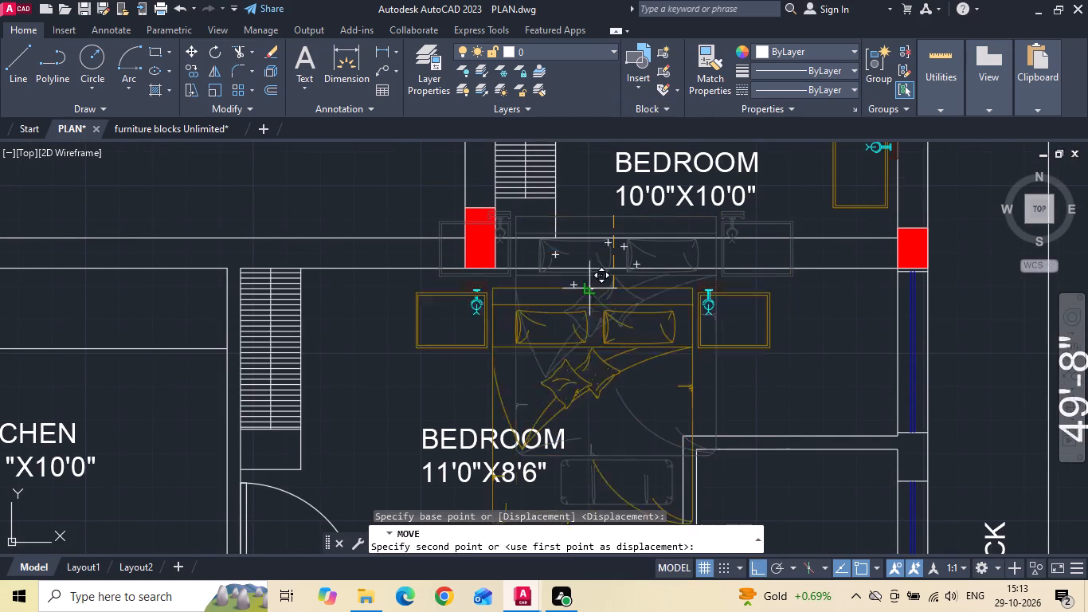
click(597, 269)
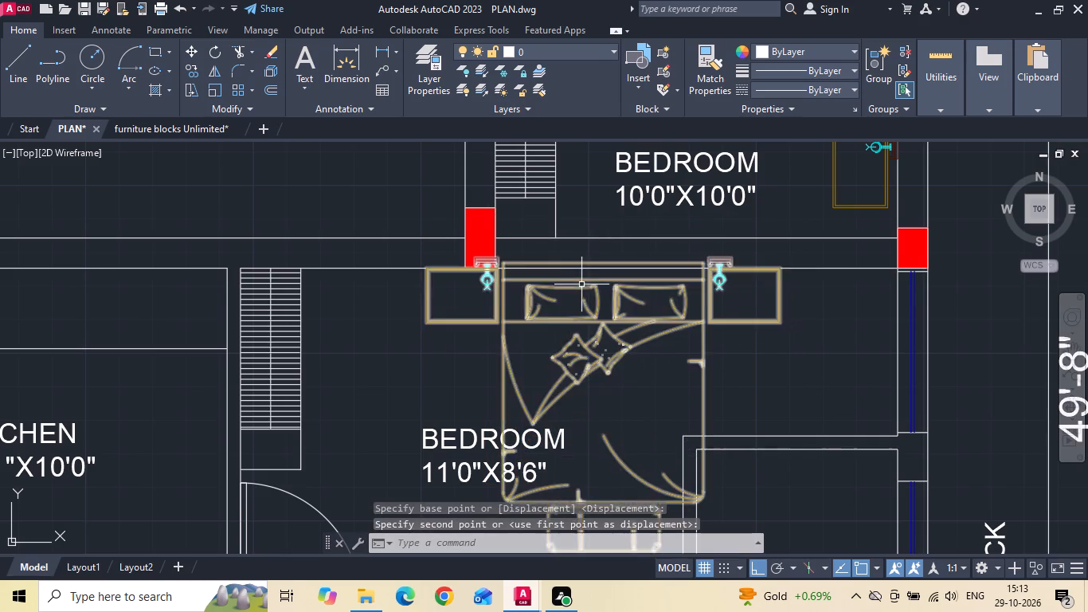
Move the bed set down until the outer corner of the right lamp's back piece meets the upper wall line.
scroll(570, 279, down, 1)
click(566, 311)
click(495, 312)
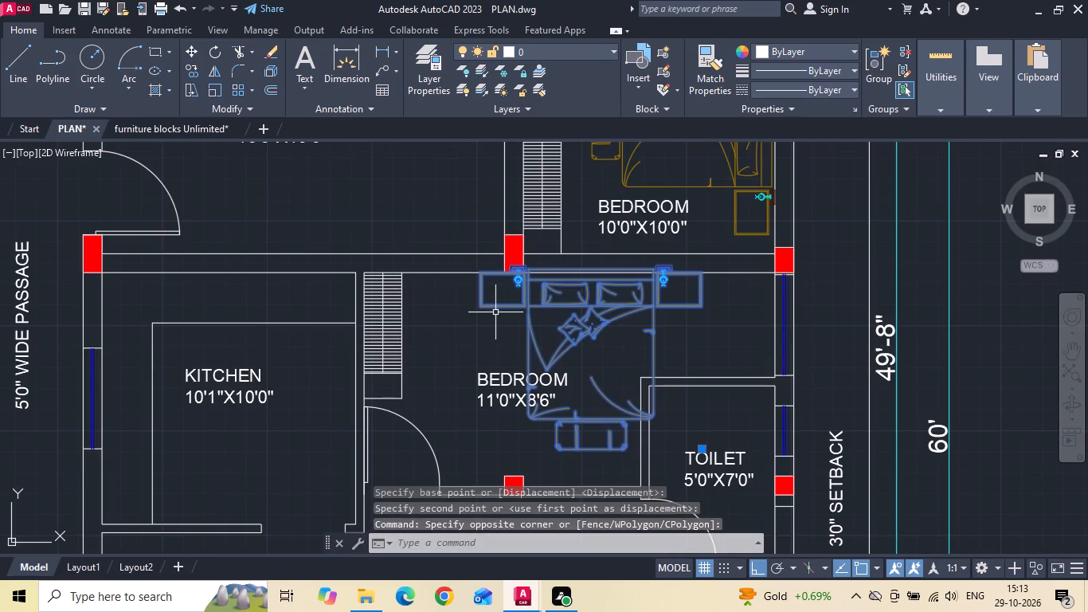
right_click(495, 312)
click(553, 282)
scroll(685, 263, up, 2)
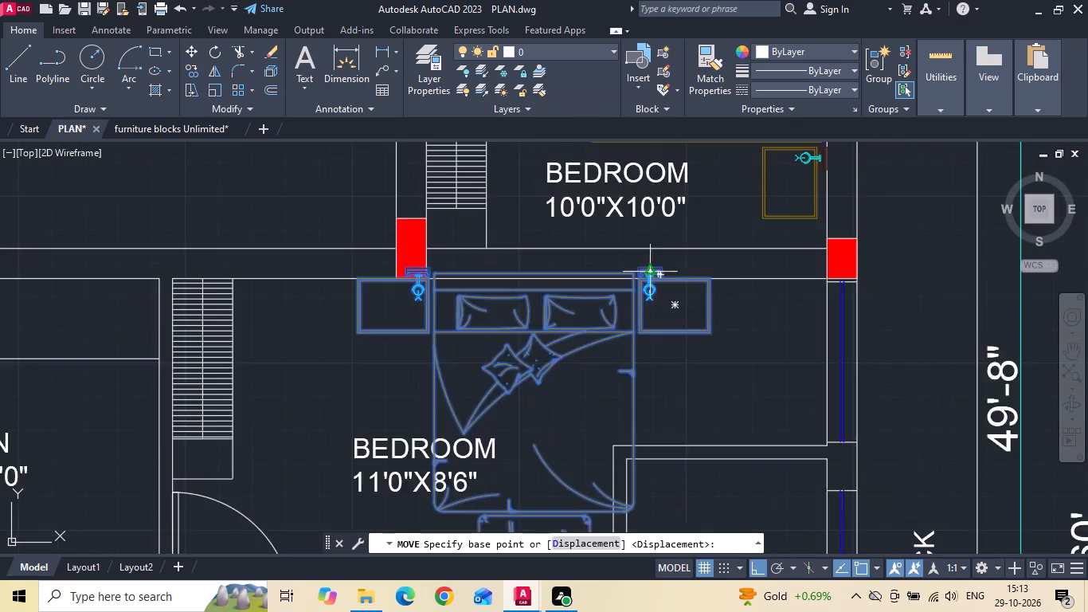
scroll(652, 272, up, 3)
click(695, 242)
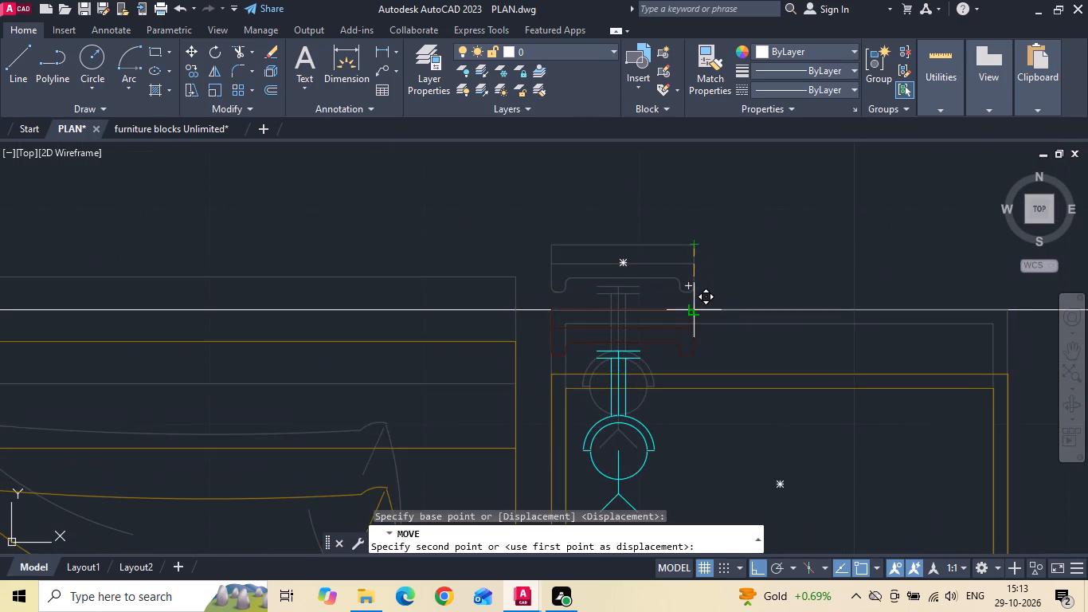
click(695, 311)
Move the bed set in the 11'0"X8'6" bedroom left until the left lamp's back-piece corner meets the red column's lower-left corner.
scroll(620, 229, down, 5)
click(615, 306)
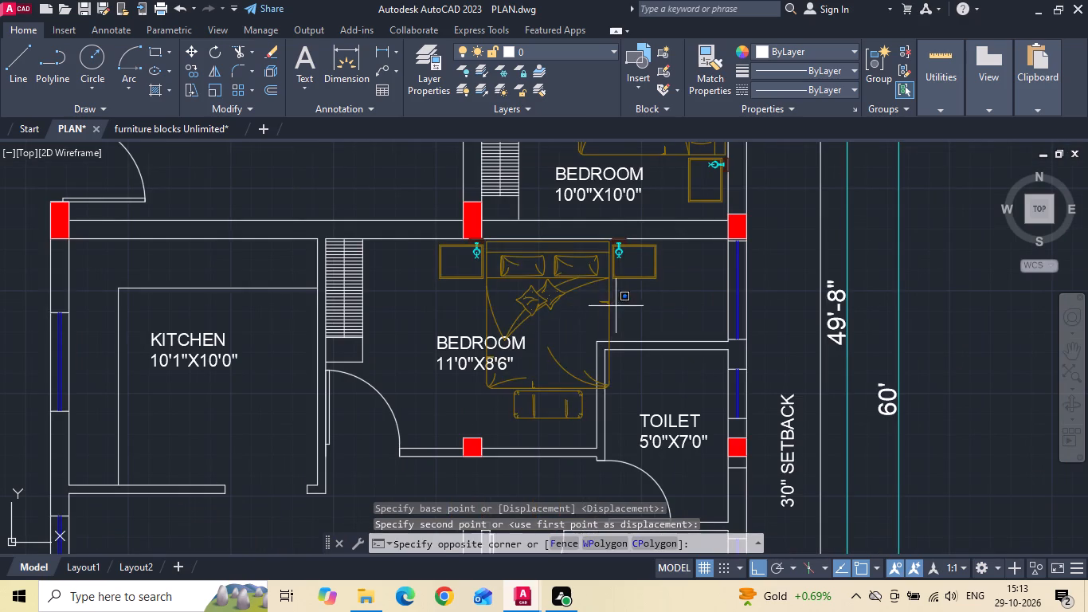
click(583, 316)
right_click(583, 316)
click(612, 284)
scroll(463, 248, up, 2)
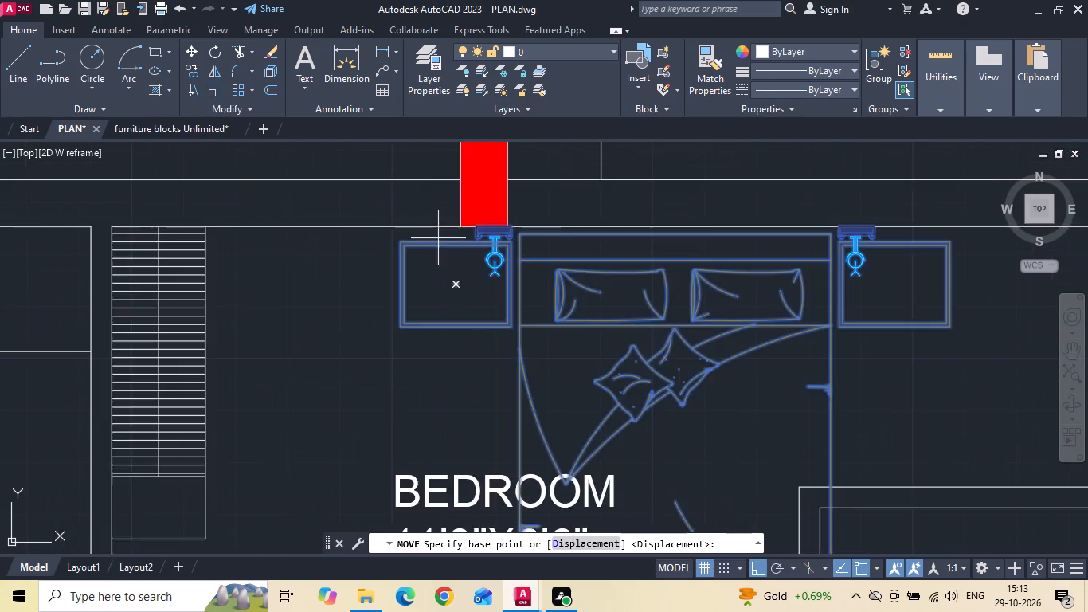
scroll(450, 217, up, 3)
click(546, 256)
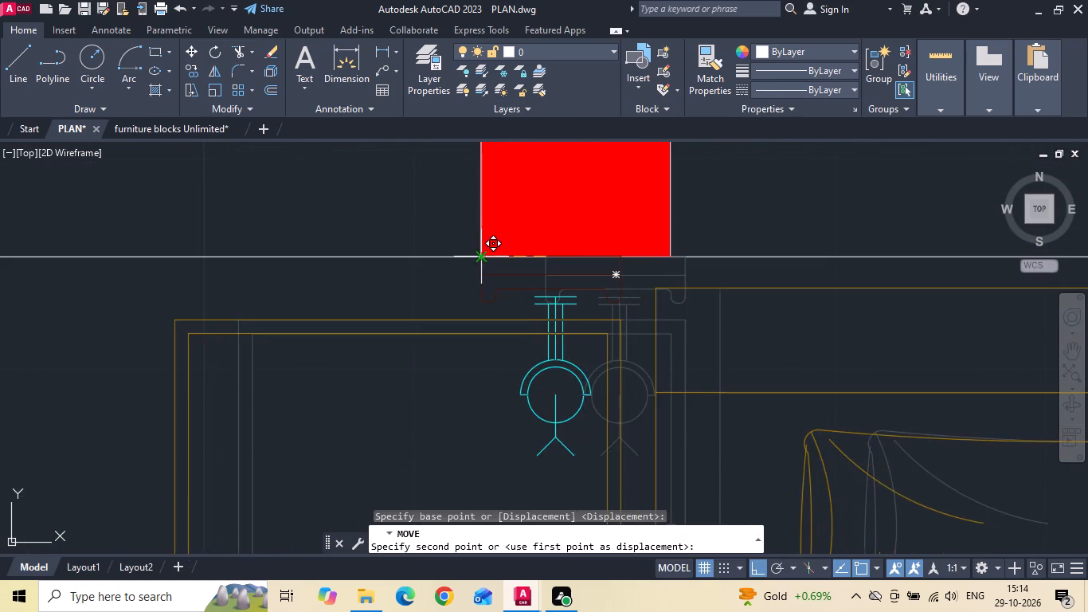
click(483, 254)
Move the bed set farther left so the bed's right side lines up with the outer corner of the toilet wall.
scroll(404, 241, down, 3)
scroll(479, 234, down, 4)
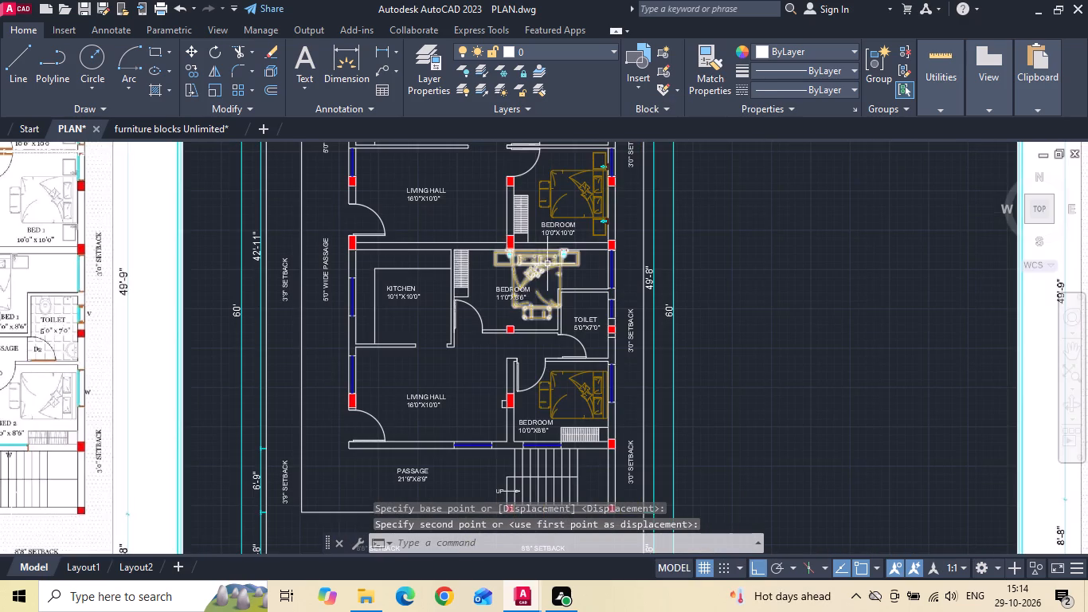
scroll(561, 343, up, 2)
click(515, 265)
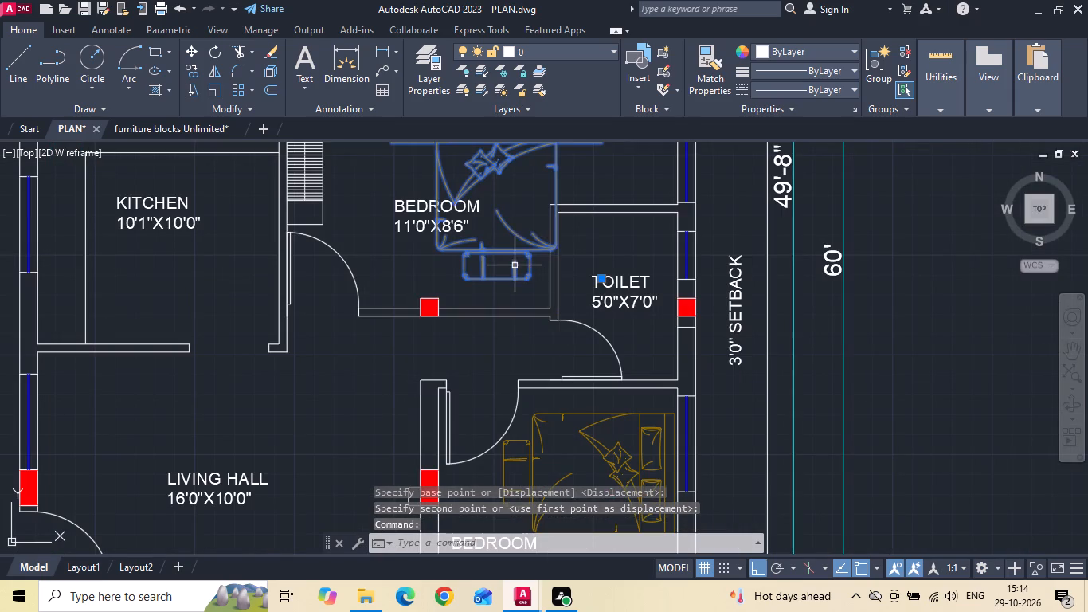
right_click(510, 267)
click(550, 288)
scroll(563, 215, up, 3)
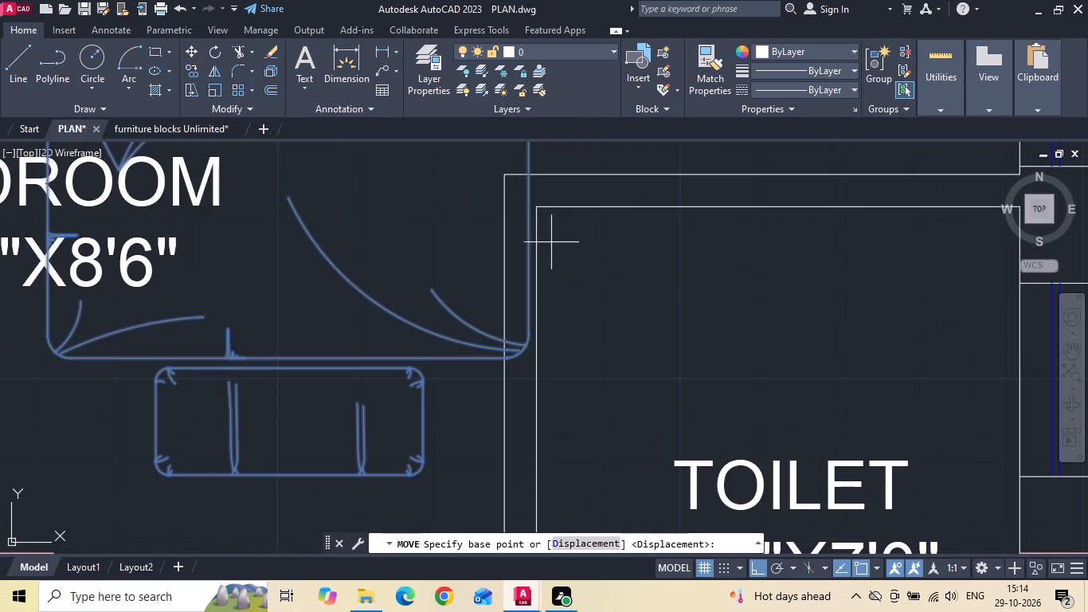
click(529, 171)
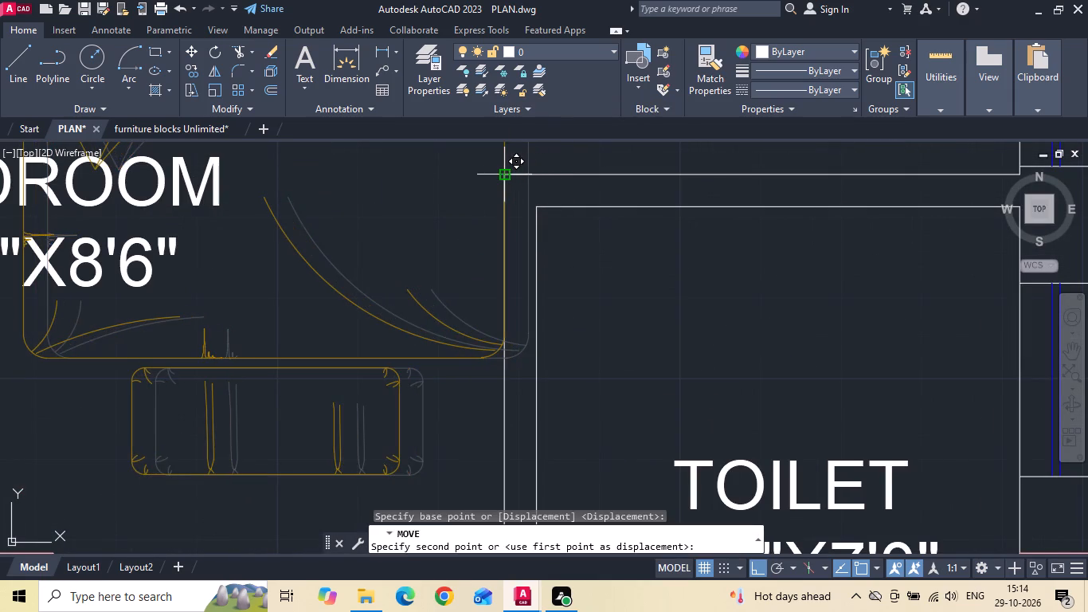
click(507, 175)
Move the bed set in the 11'0"X8'6" bedroom about 1 foot farther left, away from the toilet wall.
scroll(568, 265, down, 5)
scroll(546, 328, down, 2)
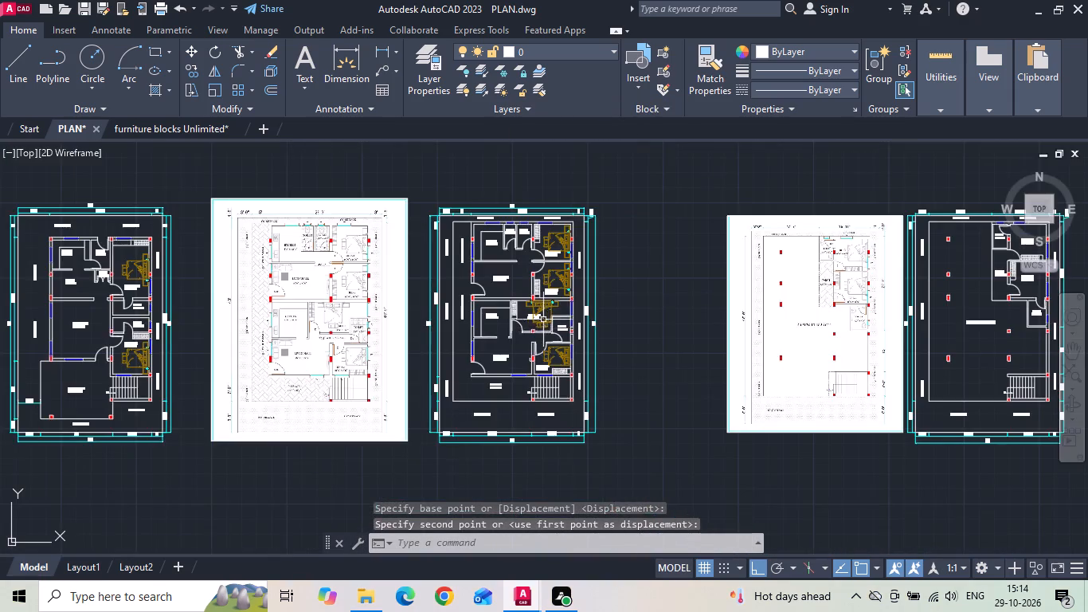
scroll(553, 301, up, 3)
click(474, 326)
click(442, 330)
right_click(442, 330)
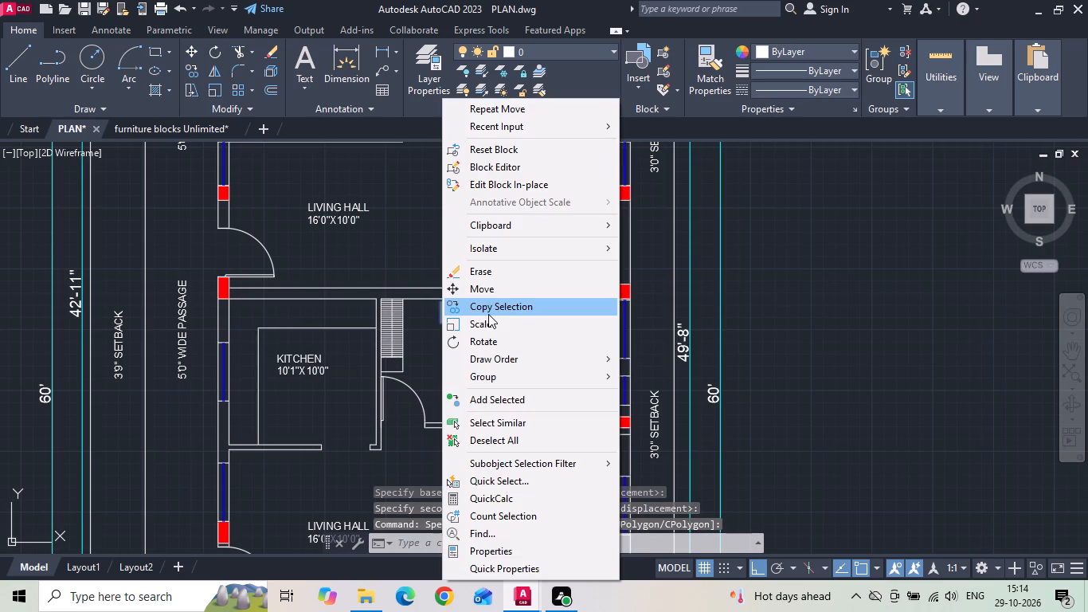
click(499, 296)
scroll(481, 399, up, 2)
middle_drag(477, 398, 476, 380)
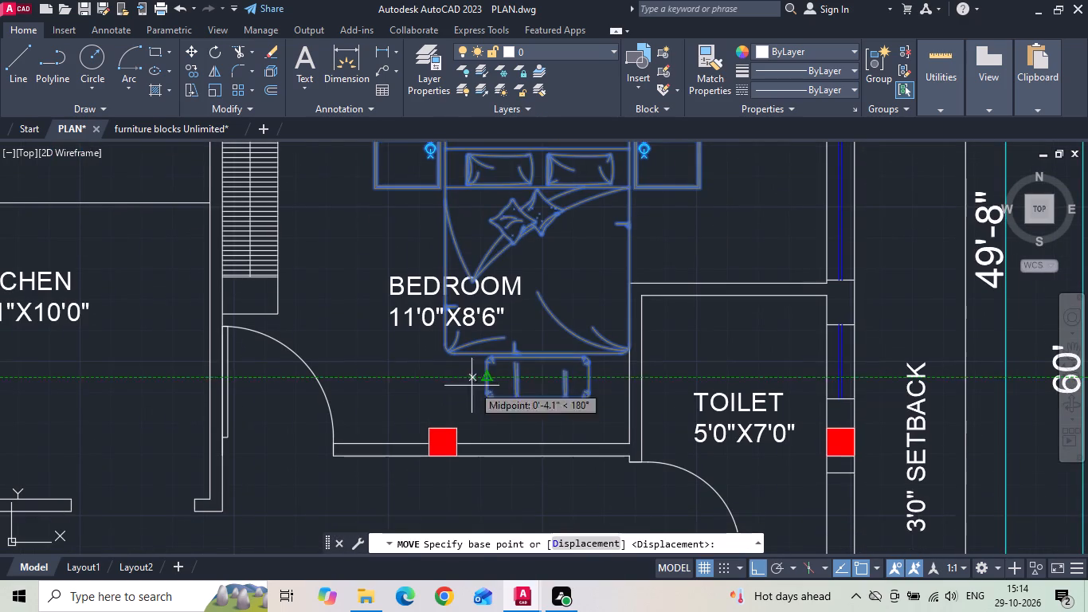
click(448, 390)
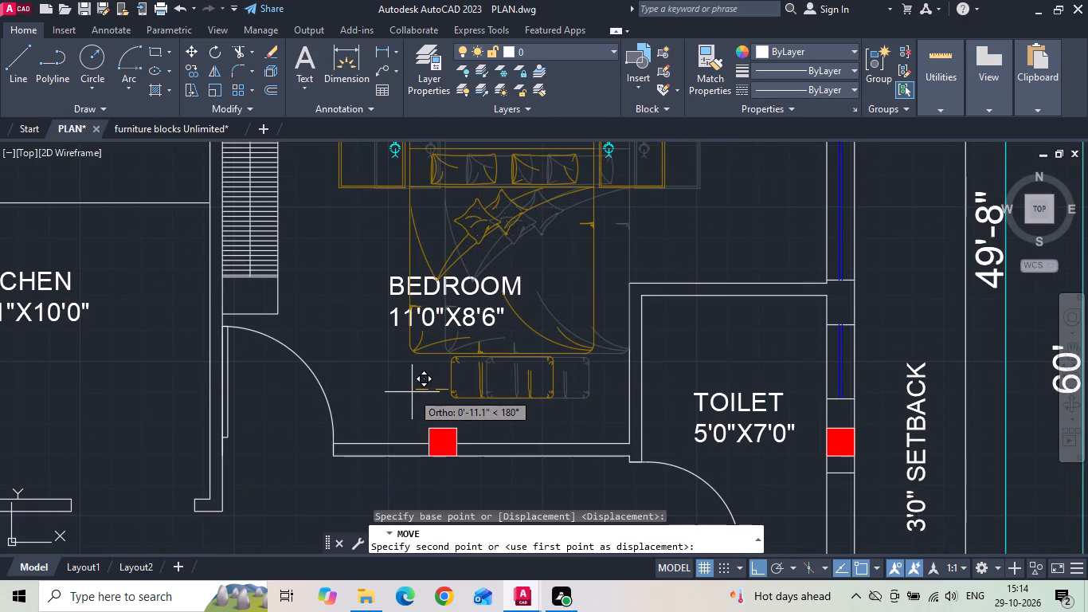
click(409, 391)
Move the BEDROOM 11'0"X8'6" label off the bed, right and up into the clear space above the toilet.
click(414, 320)
click(444, 296)
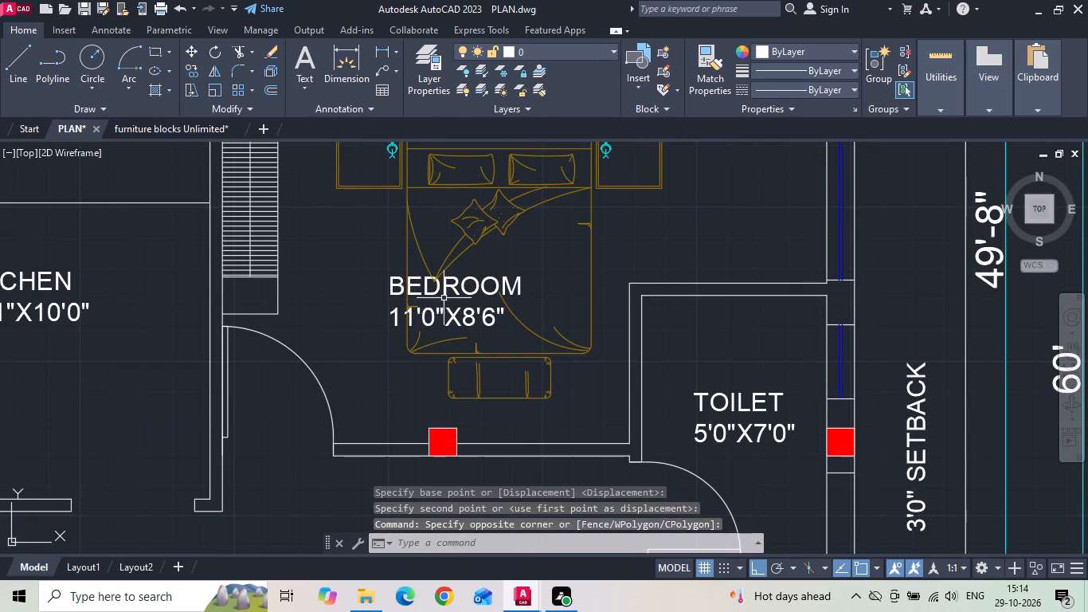
scroll(469, 306, down, 3)
scroll(538, 359, down, 2)
scroll(535, 355, up, 2)
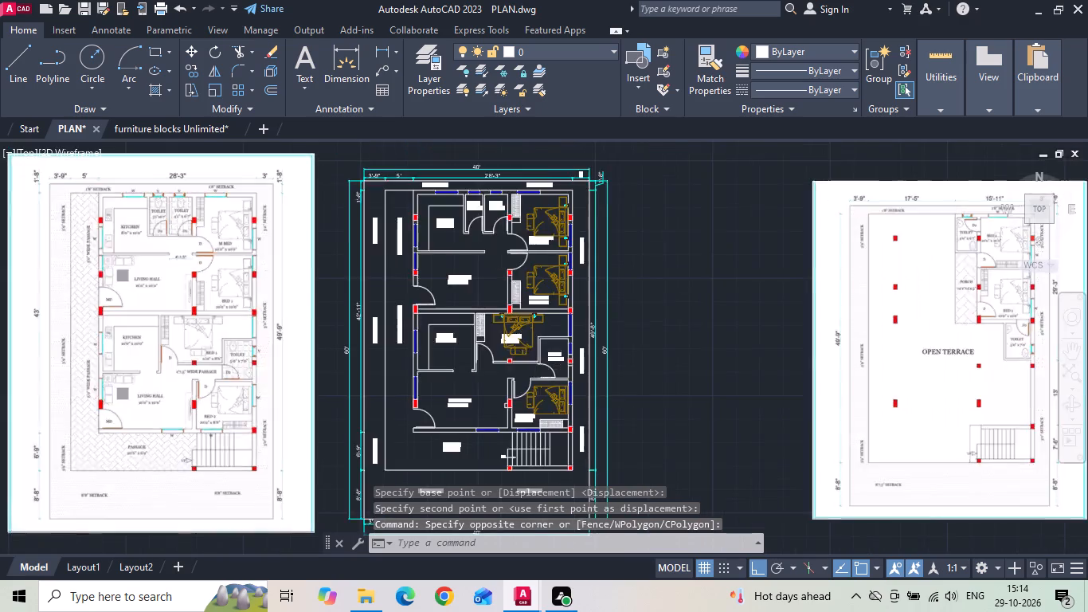
scroll(514, 335, up, 2)
click(476, 324)
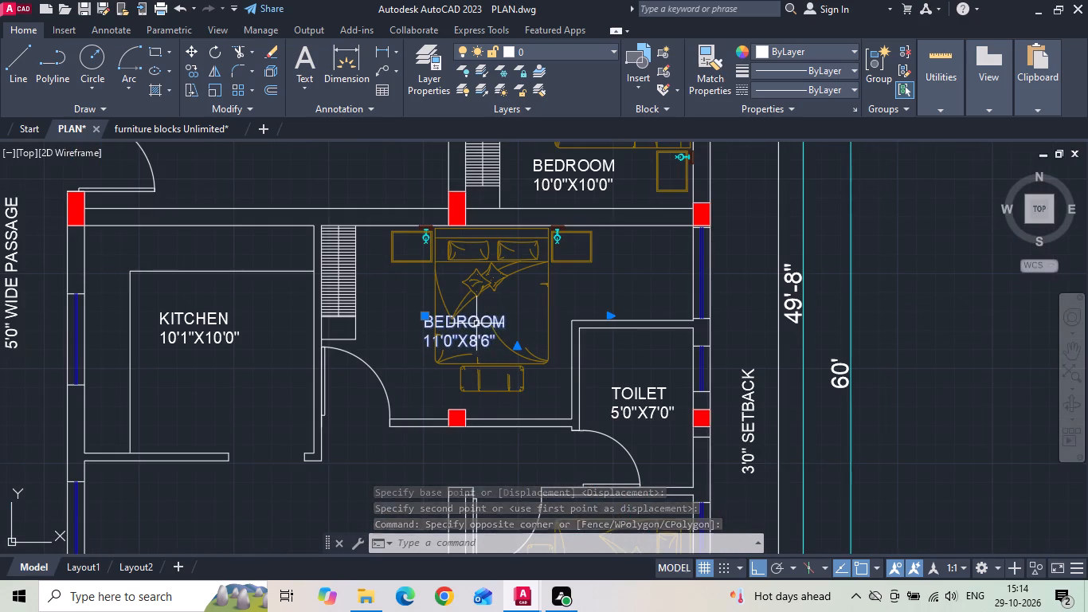
right_click(476, 324)
click(546, 288)
drag(457, 325, 469, 325)
click(621, 289)
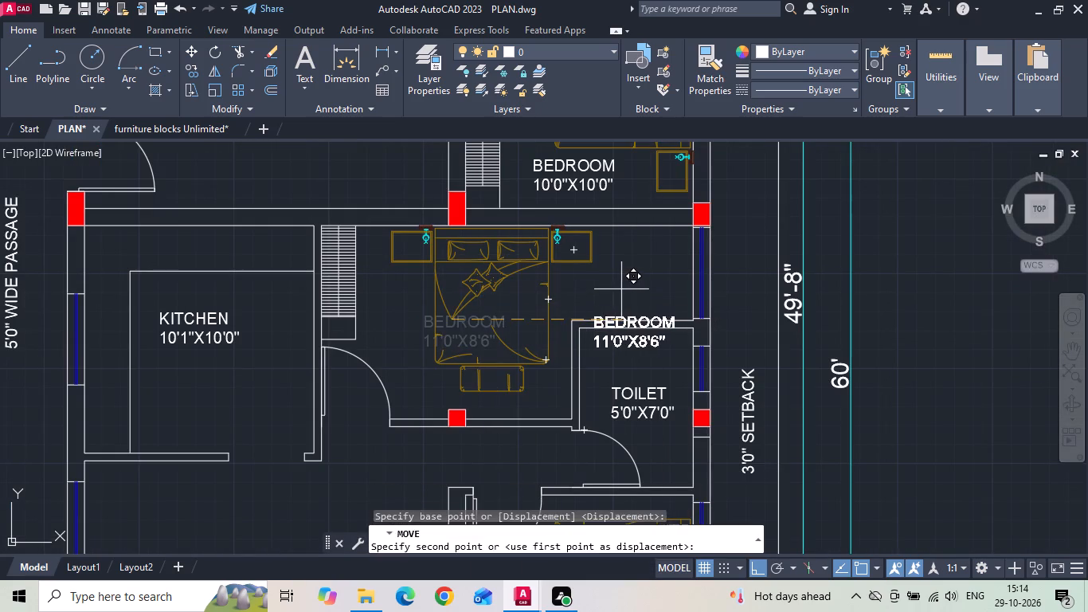
click(619, 346)
right_click(618, 346)
click(638, 292)
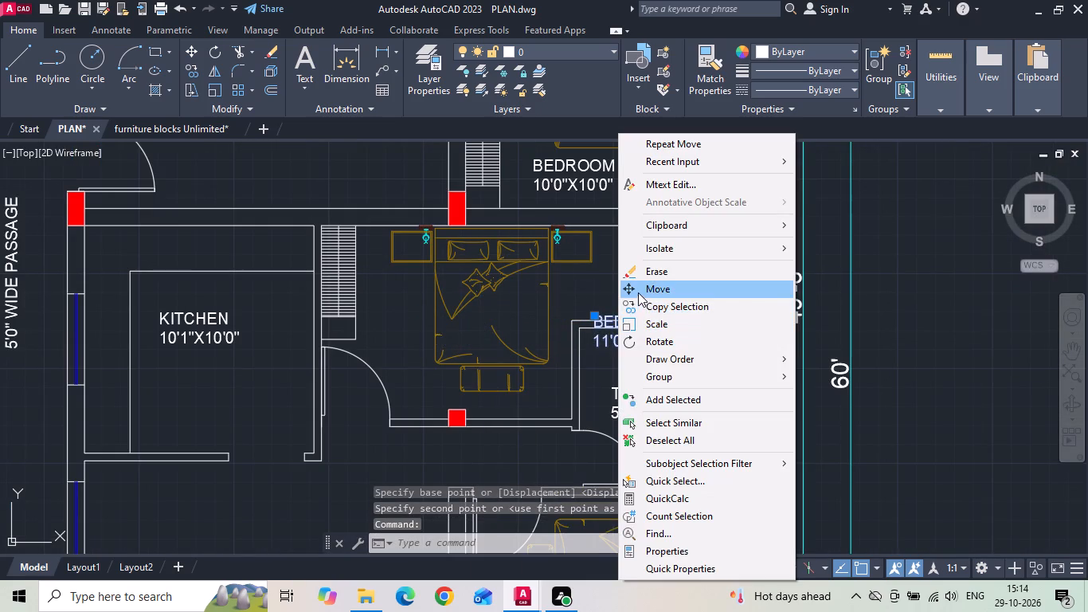
click(636, 300)
click(636, 246)
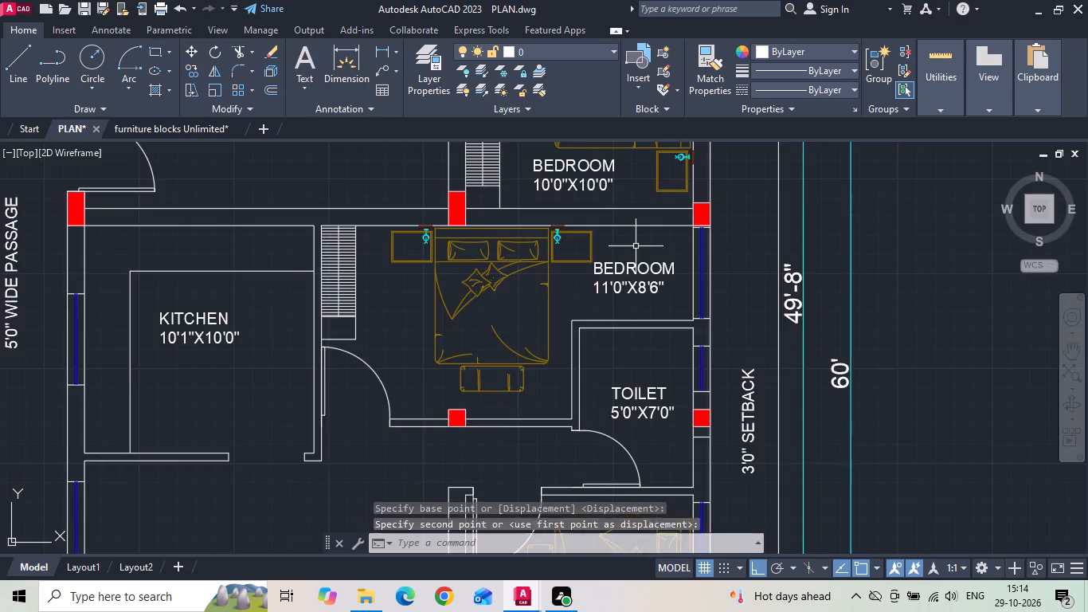
Copy the M.BEDROOM bed set from its upper-right inner wall corner to the matching corner of the open terrace plan's upper bedroom.
scroll(634, 254, down, 4)
scroll(609, 304, up, 1)
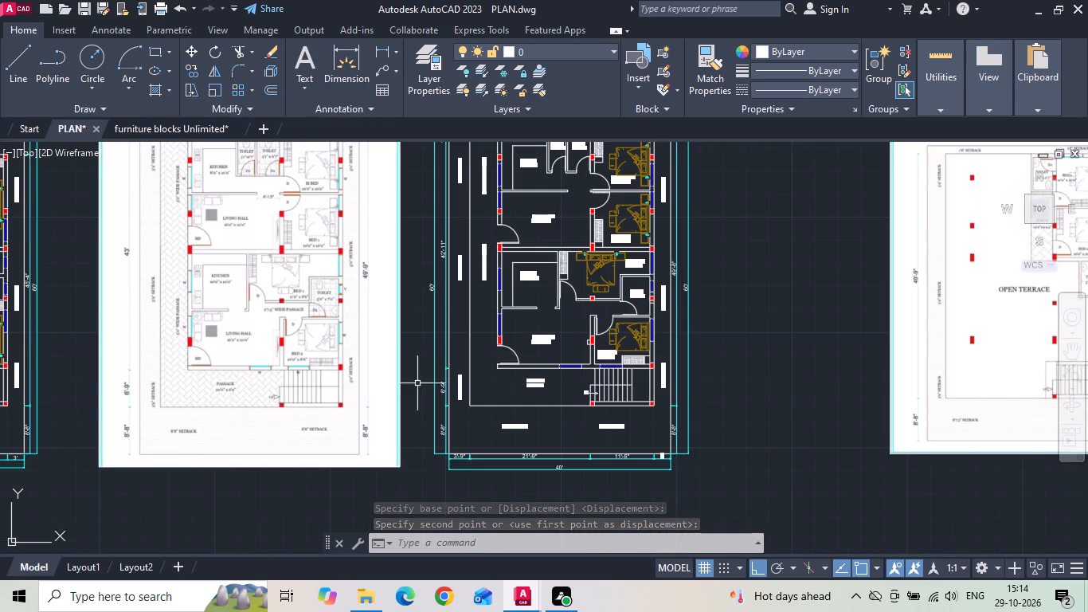
scroll(412, 361, down, 1)
scroll(831, 227, up, 2)
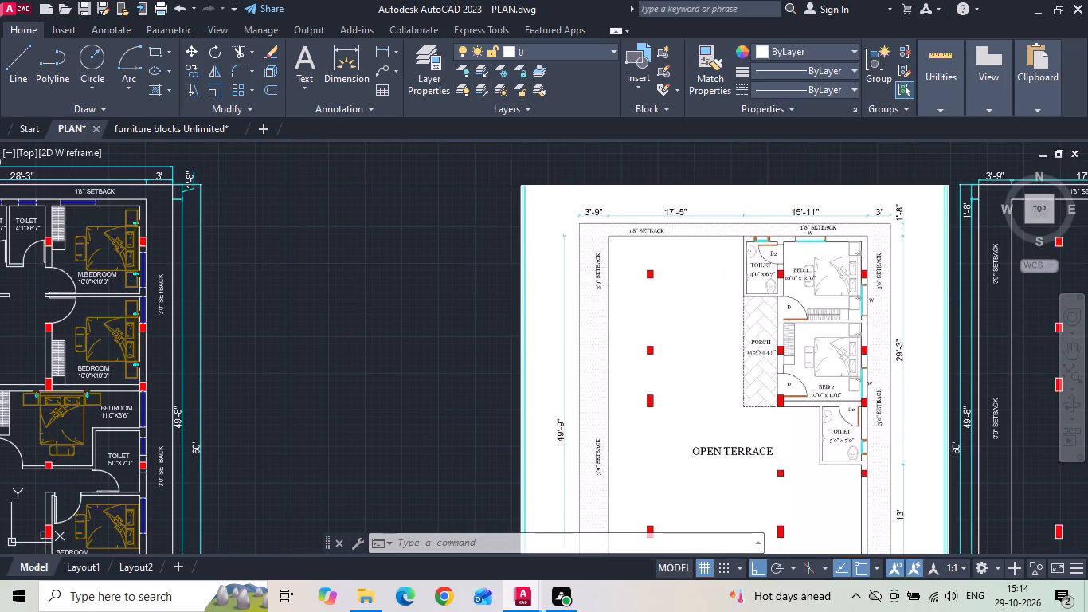
middle_drag(530, 265, 756, 265)
click(346, 229)
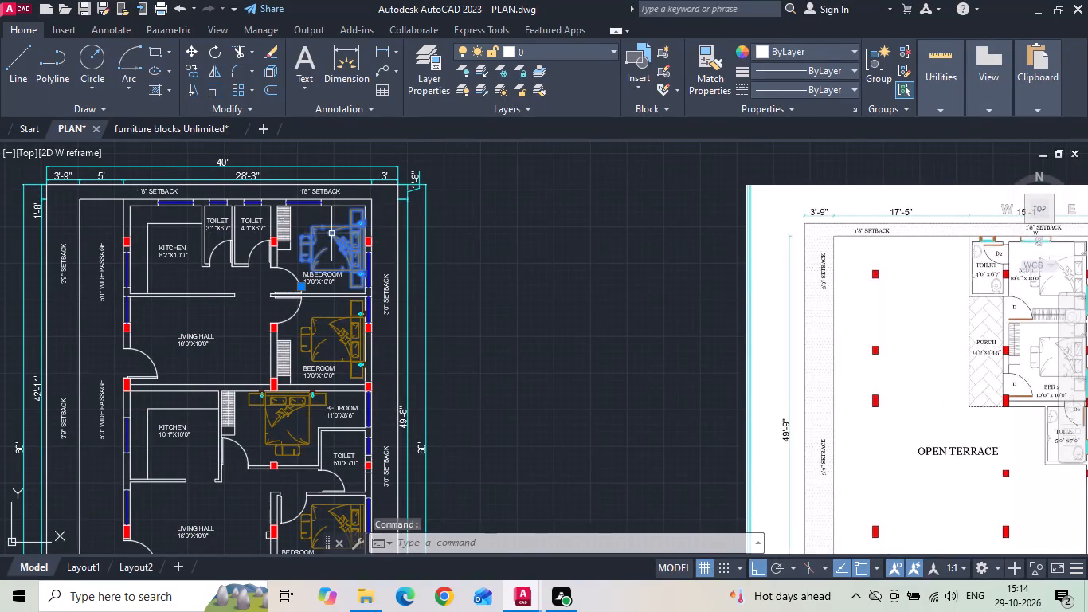
right_click(329, 234)
click(370, 306)
scroll(346, 196, up, 2)
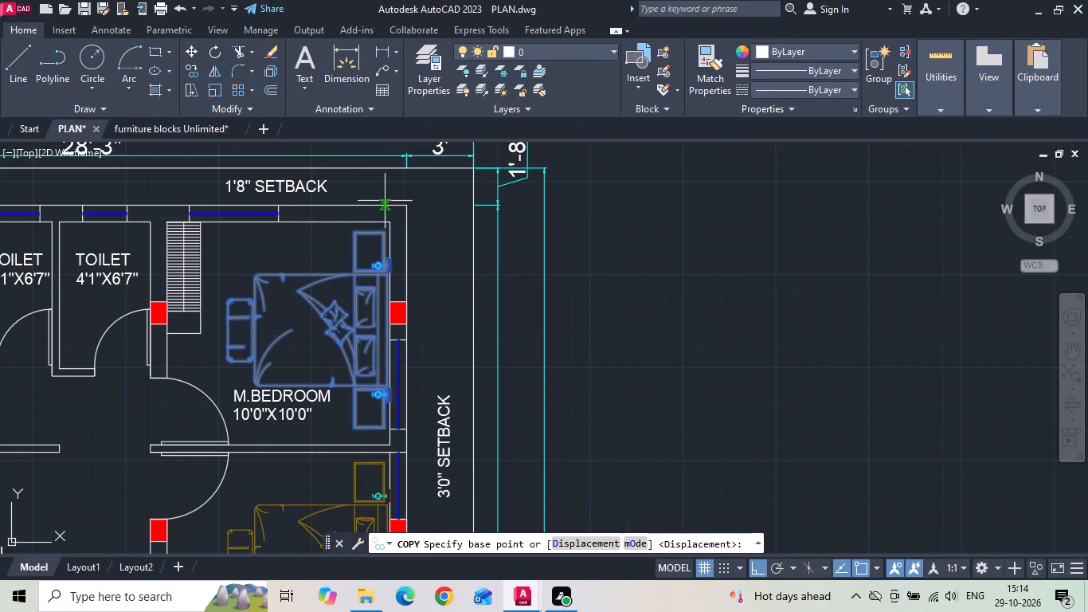
click(387, 224)
scroll(284, 253, down, 3)
middle_drag(702, 250, 284, 250)
scroll(576, 242, up, 1)
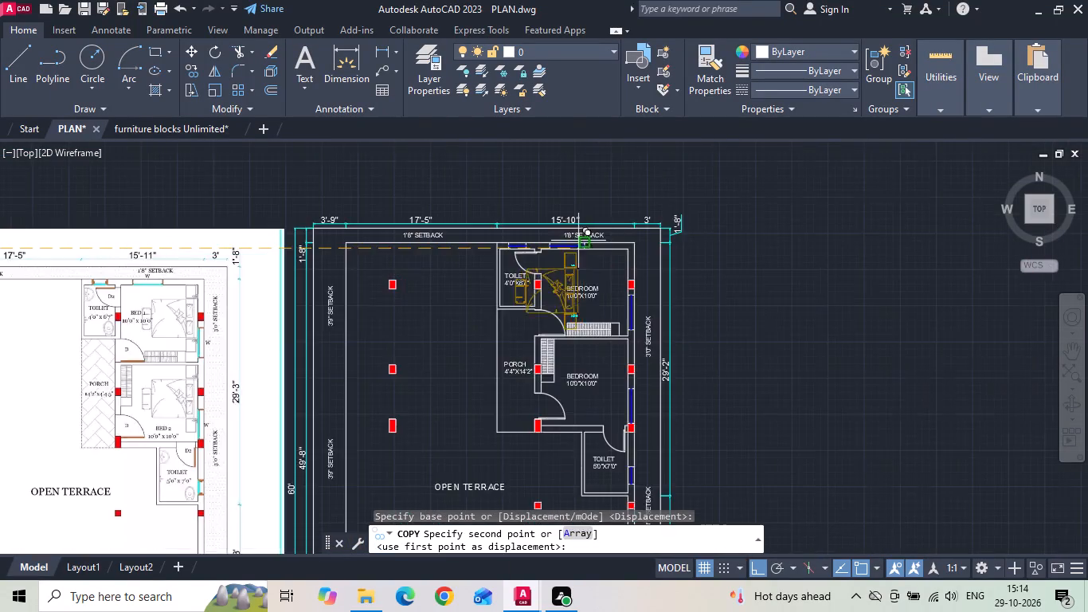
scroll(628, 253, up, 3)
click(623, 233)
Place a second copy of the bed set at the upper-right inner wall corner of the open terrace plan's lower bedroom.
scroll(611, 218, down, 2)
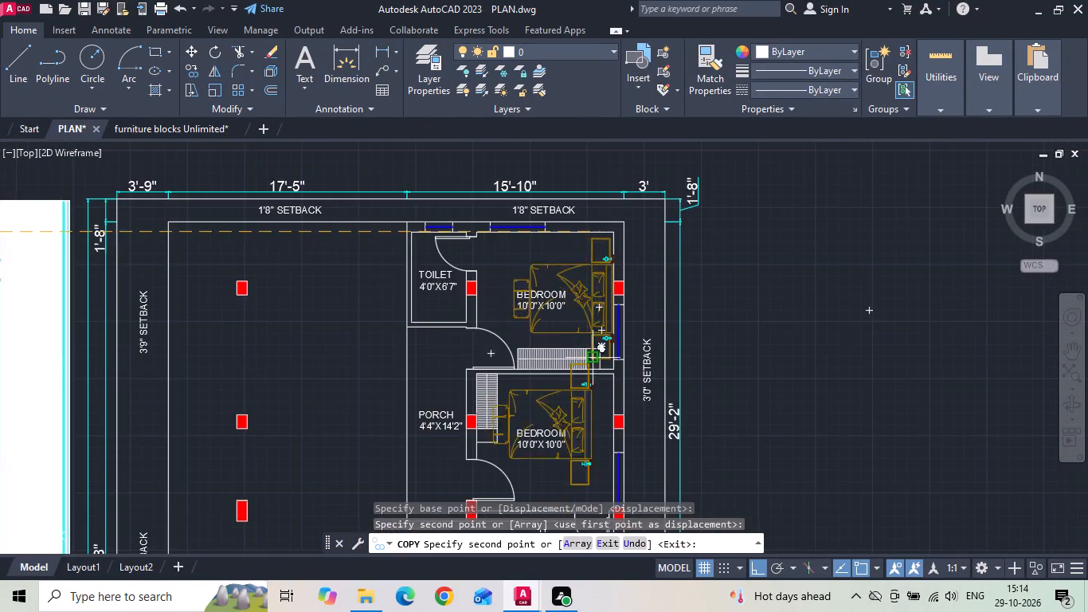
scroll(588, 402, up, 2)
click(652, 328)
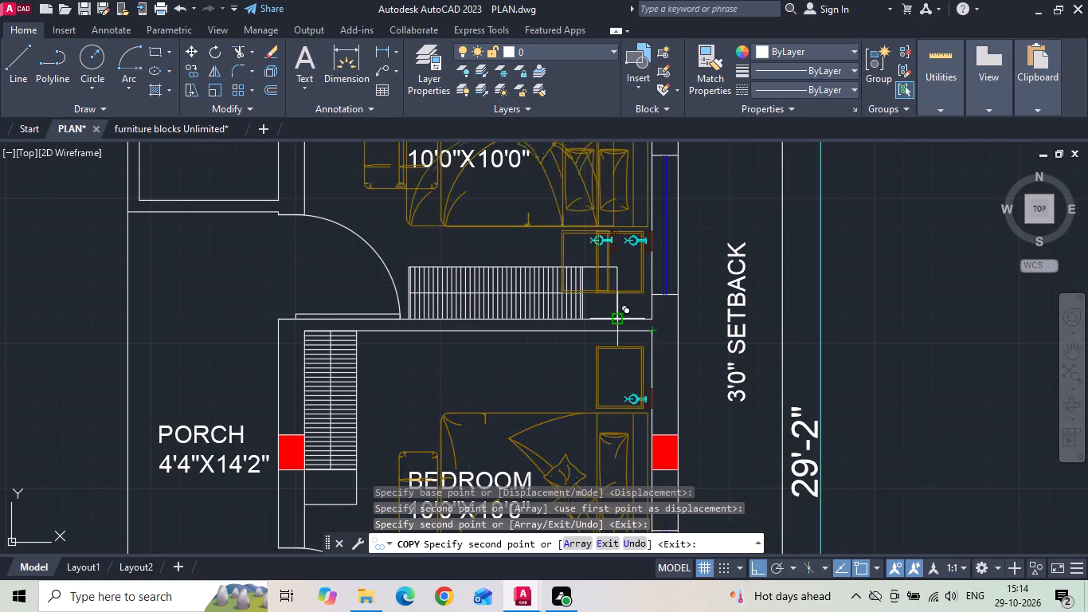
scroll(620, 322, down, 1)
key(Escape)
Move the bed set in the open terrace plan's upper bedroom straight up until its top nightstand touches the upper wall.
middle_drag(597, 288, 581, 362)
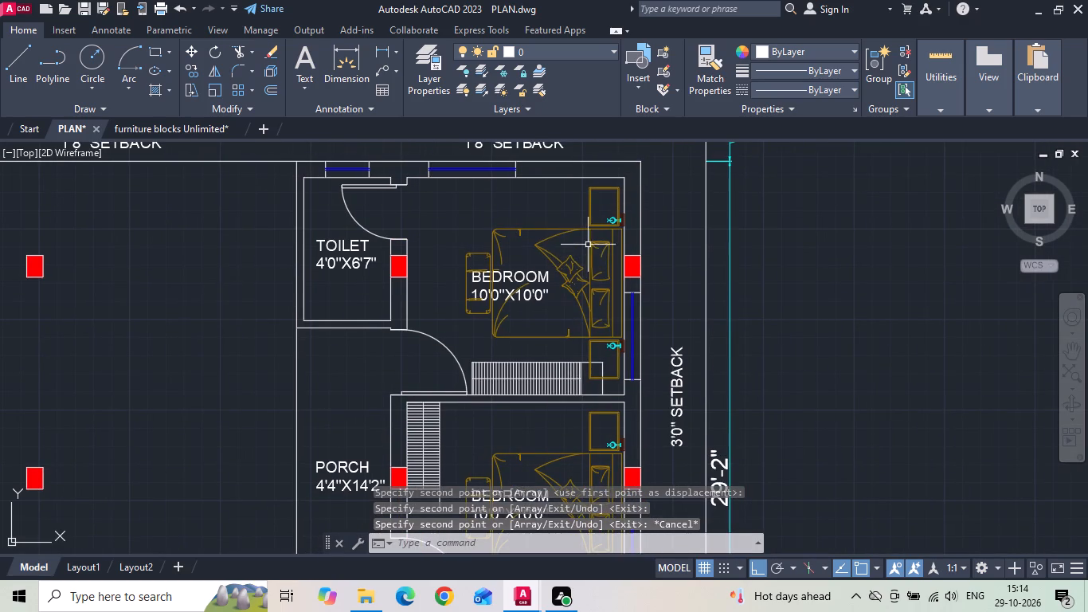
click(588, 245)
right_click(572, 233)
click(589, 280)
scroll(608, 181, up, 2)
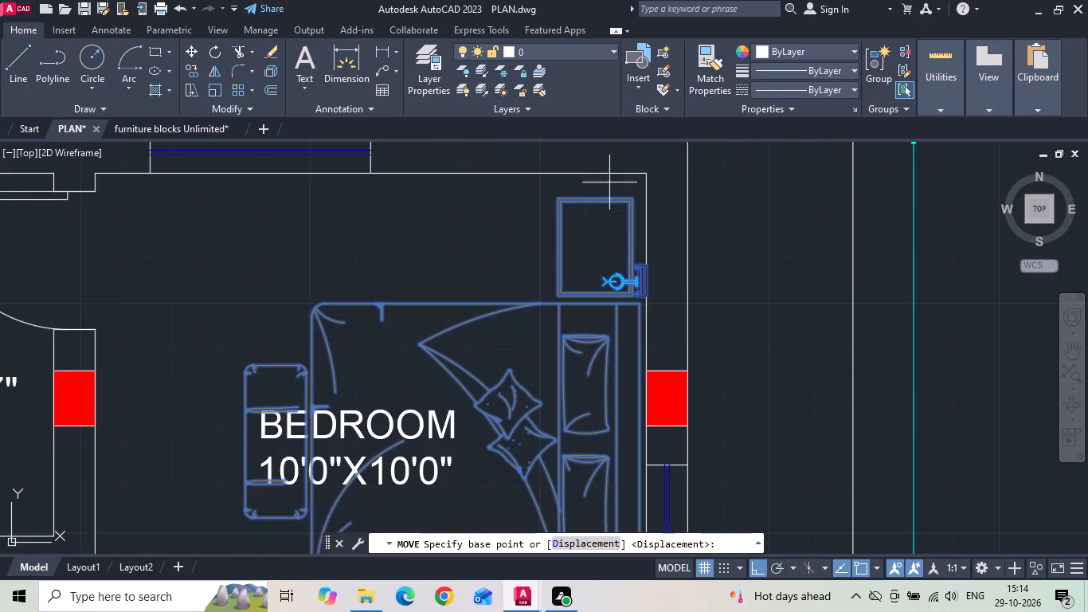
scroll(633, 195, up, 3)
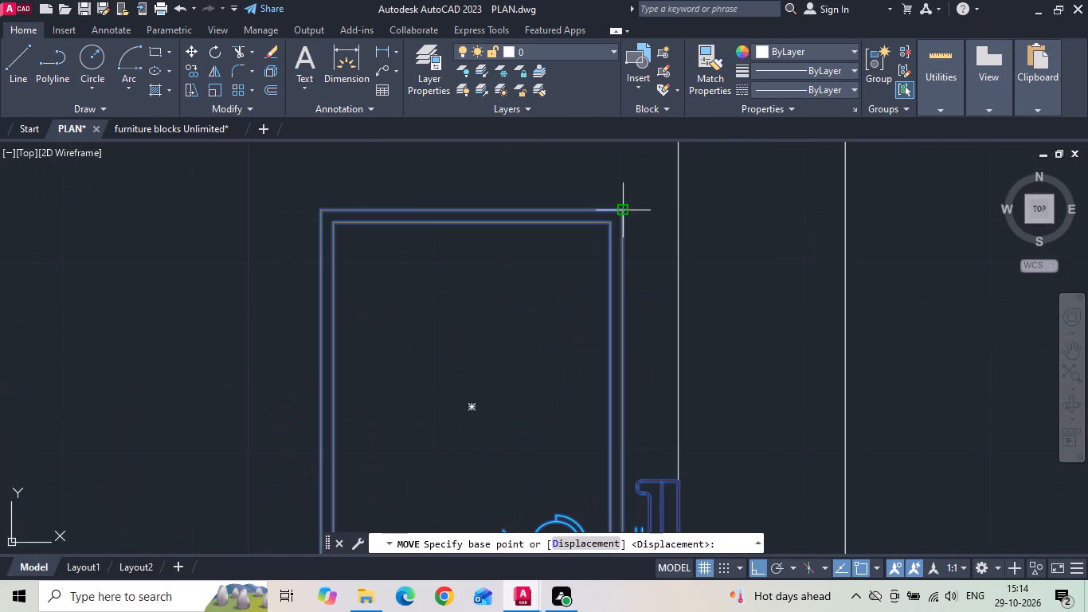
click(622, 207)
scroll(620, 213, down, 1)
click(620, 150)
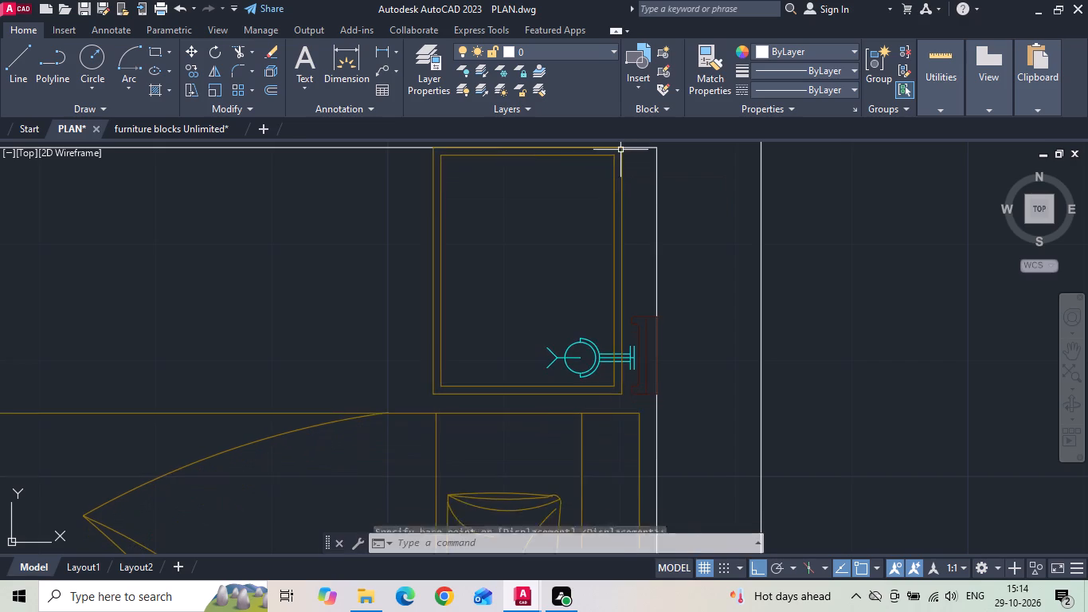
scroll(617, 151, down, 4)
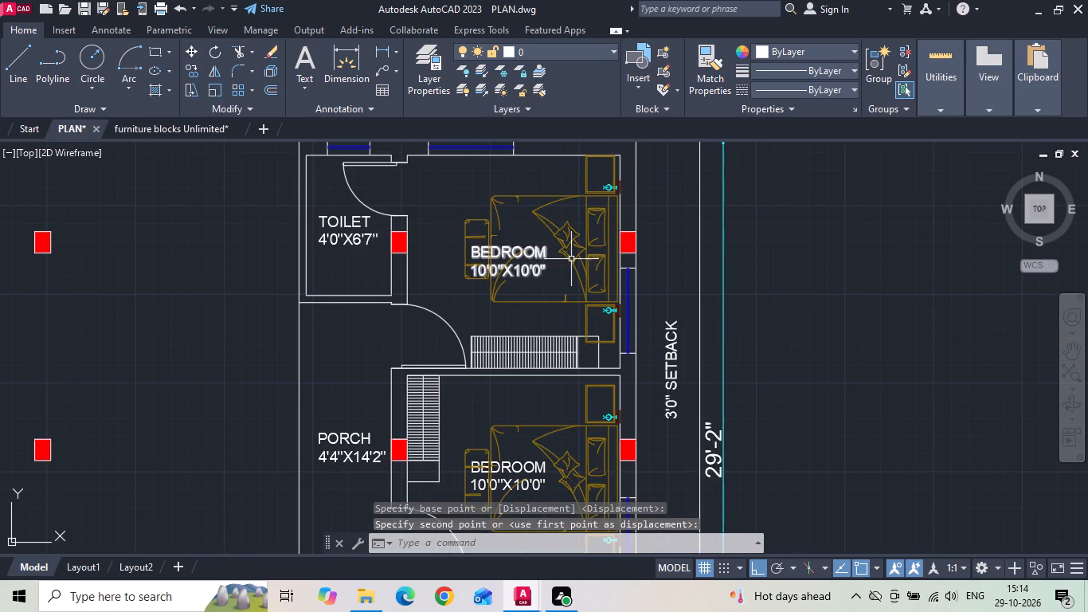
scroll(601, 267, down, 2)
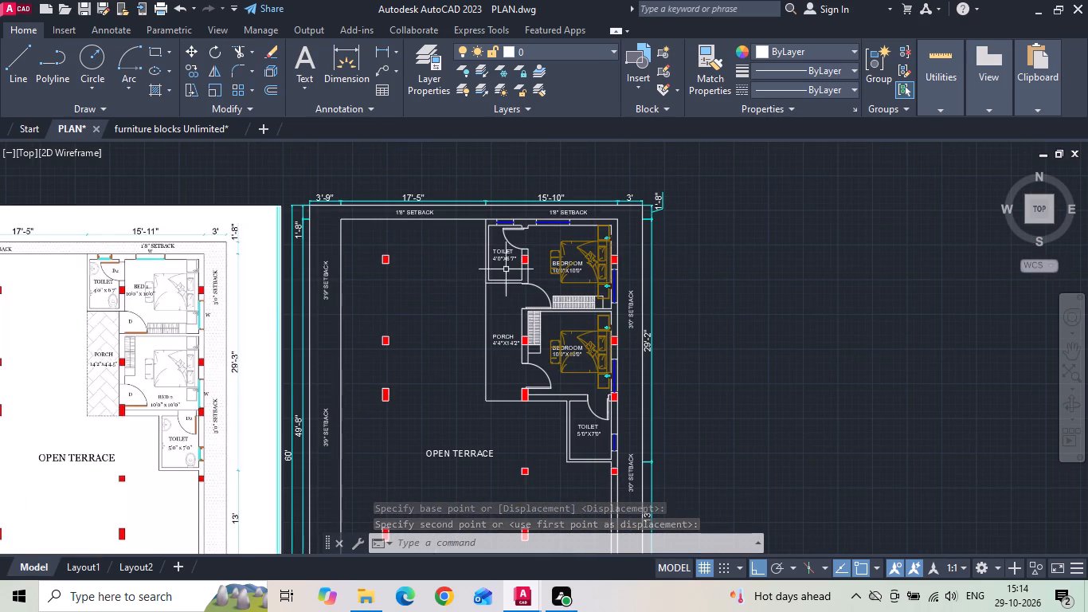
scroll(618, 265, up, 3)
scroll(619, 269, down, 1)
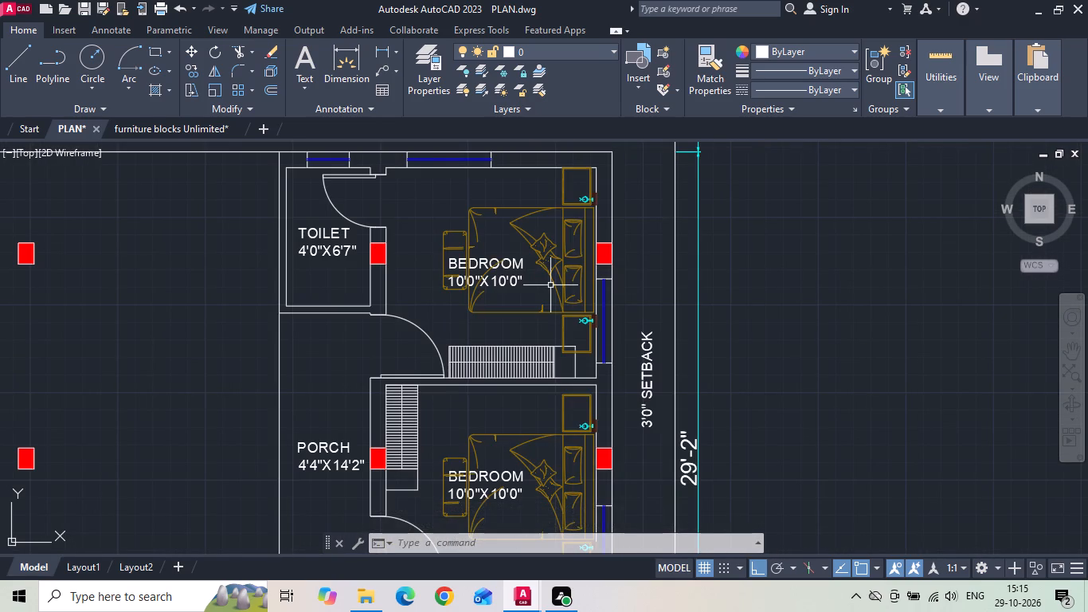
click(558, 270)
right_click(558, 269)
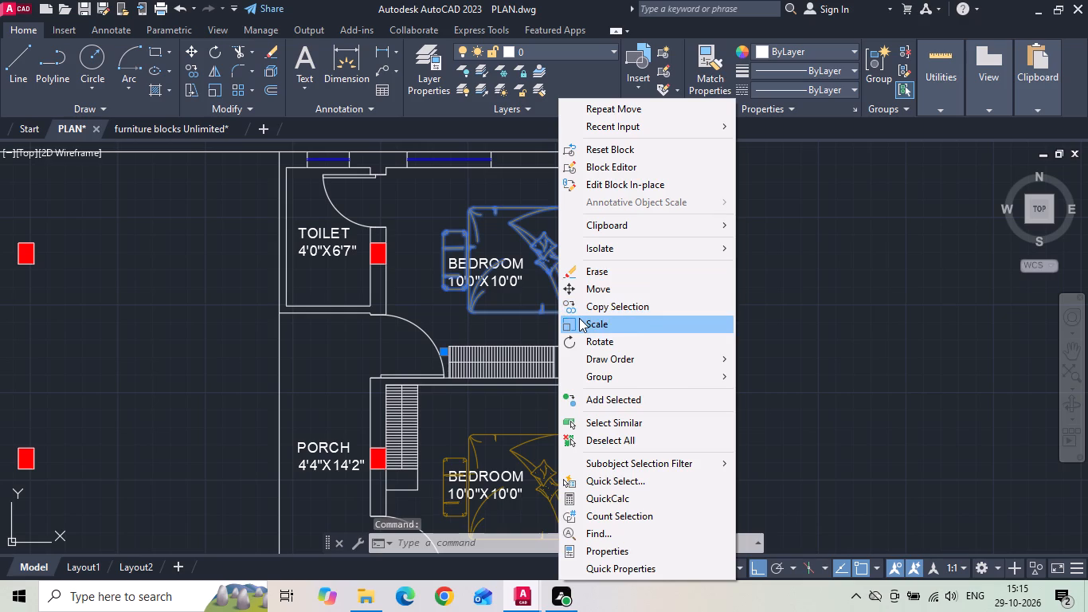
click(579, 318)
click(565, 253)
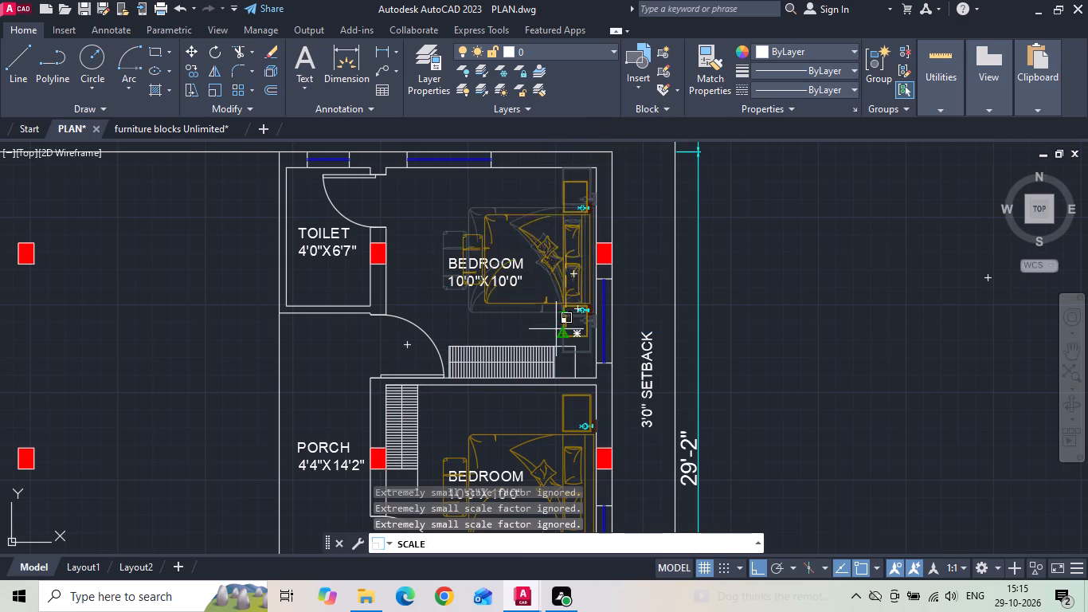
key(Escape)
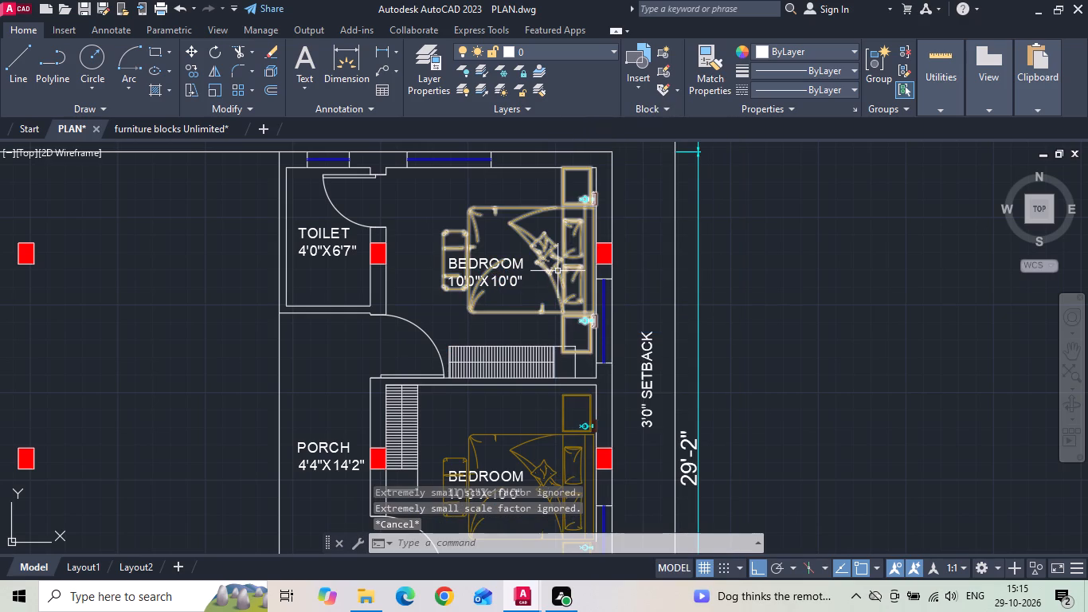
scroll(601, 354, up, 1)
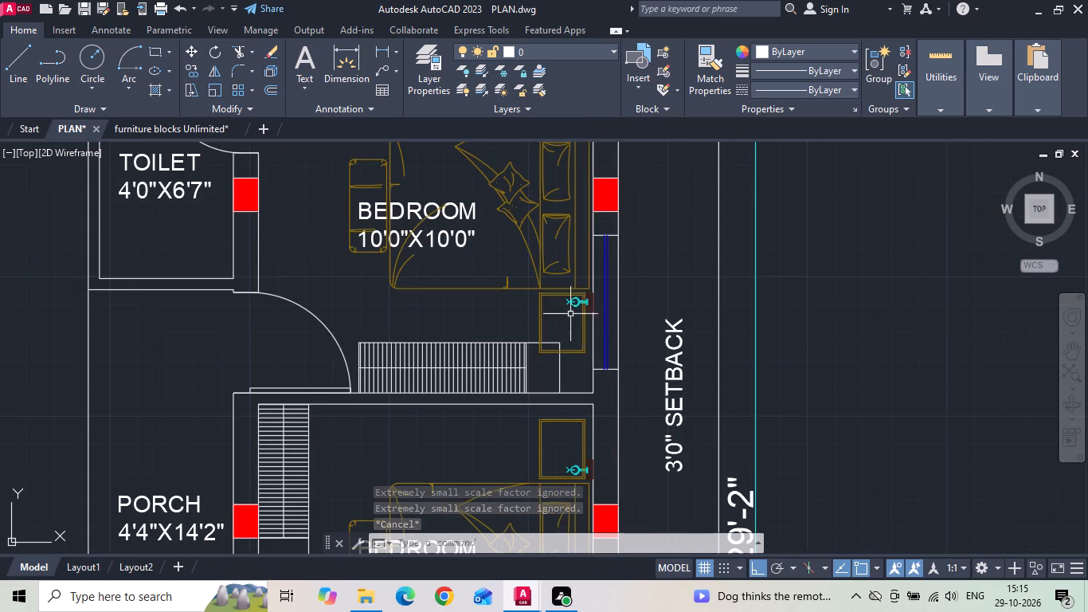
Scale down the bed set in the open terrace plan's upper bedroom slightly, from the top nightstand's upper-left corner.
click(558, 294)
right_click(557, 290)
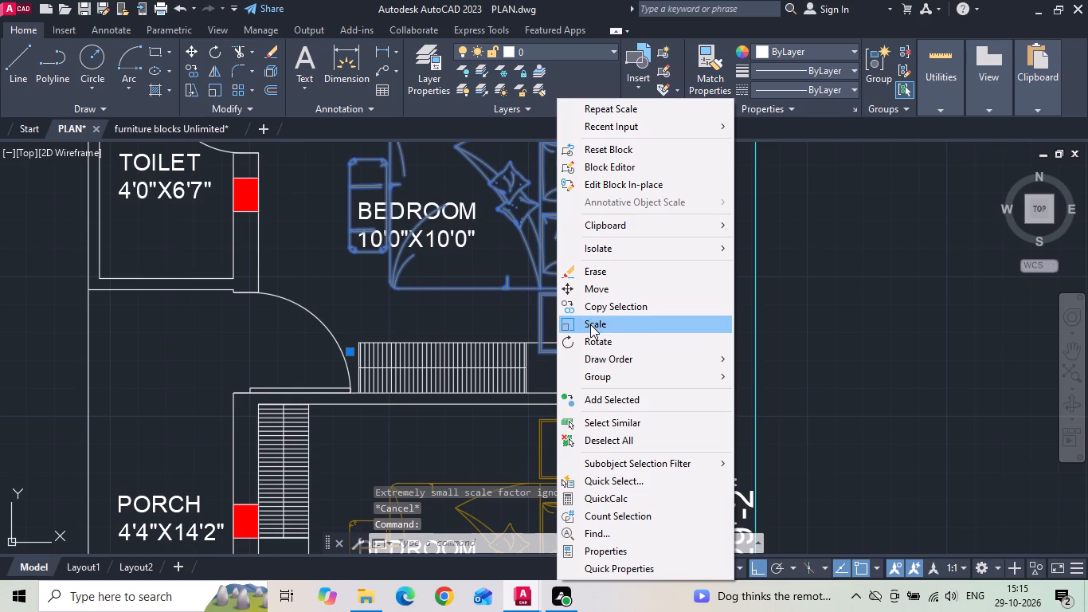
click(590, 324)
scroll(569, 362, down, 1)
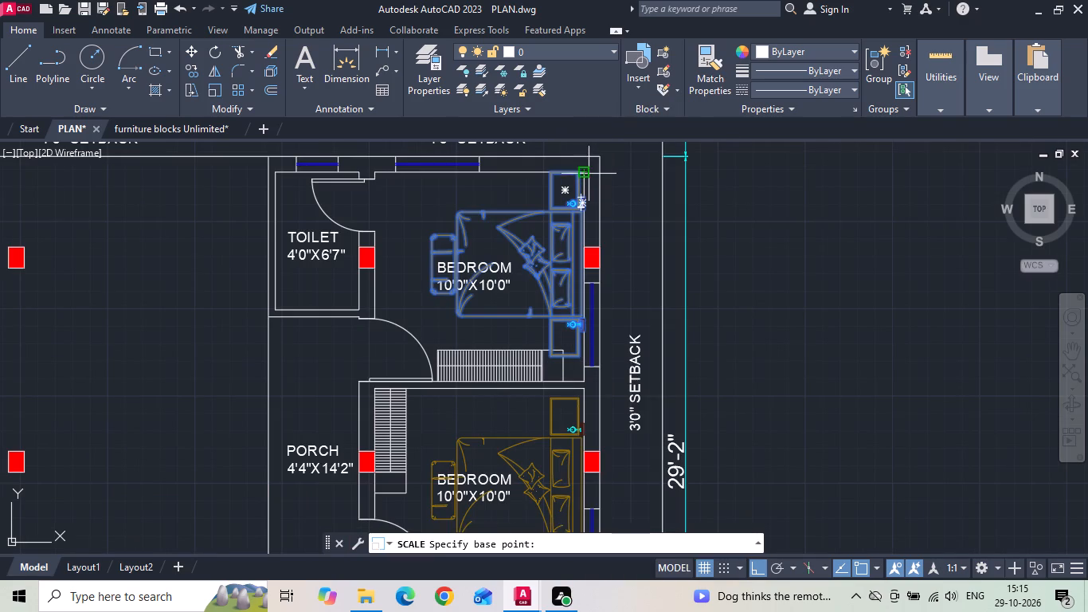
scroll(565, 174, up, 2)
click(526, 168)
scroll(525, 169, down, 1)
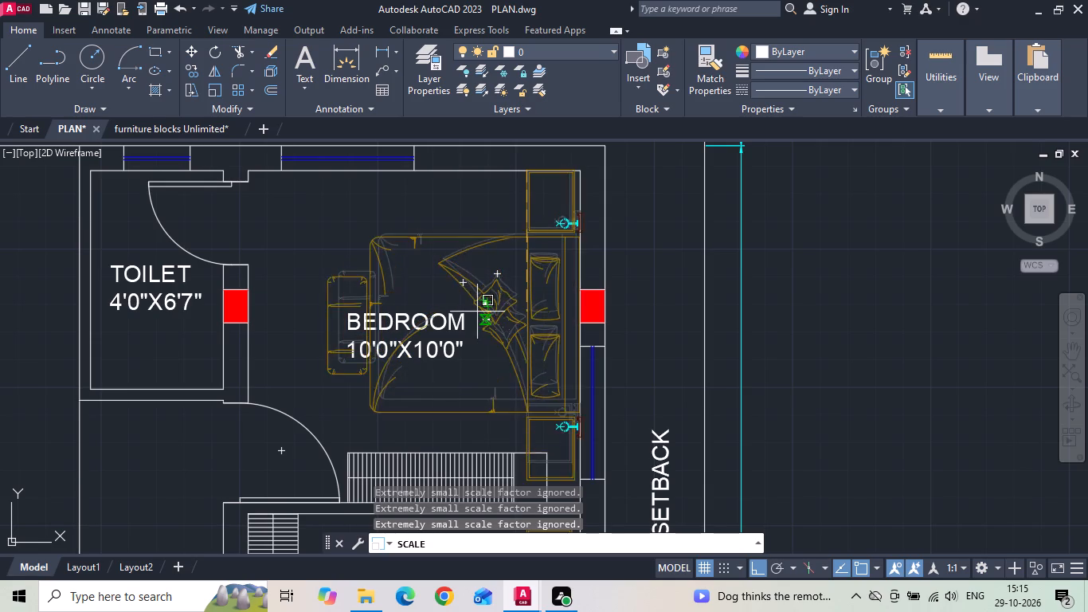
click(477, 311)
Erase the bed set in the open terrace plan's lower bedroom.
scroll(527, 194, down, 2)
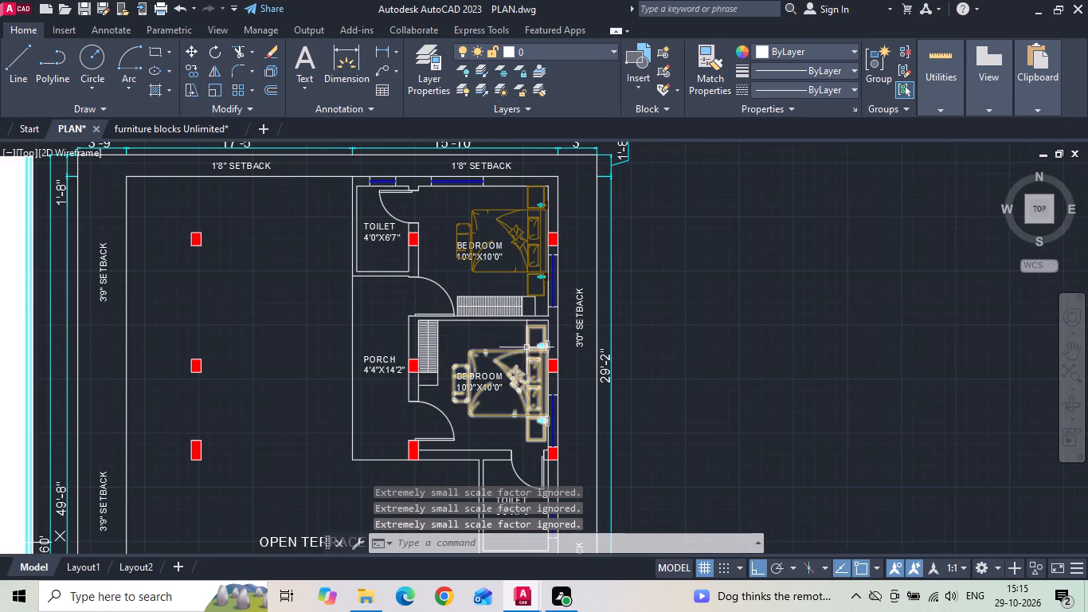
click(527, 364)
key(Delete)
Move the upper bedroom's BEDROOM 10'0"X10'0" label straight down about 2'-5.5", between the bed and the wardrobe.
scroll(496, 245, up, 1)
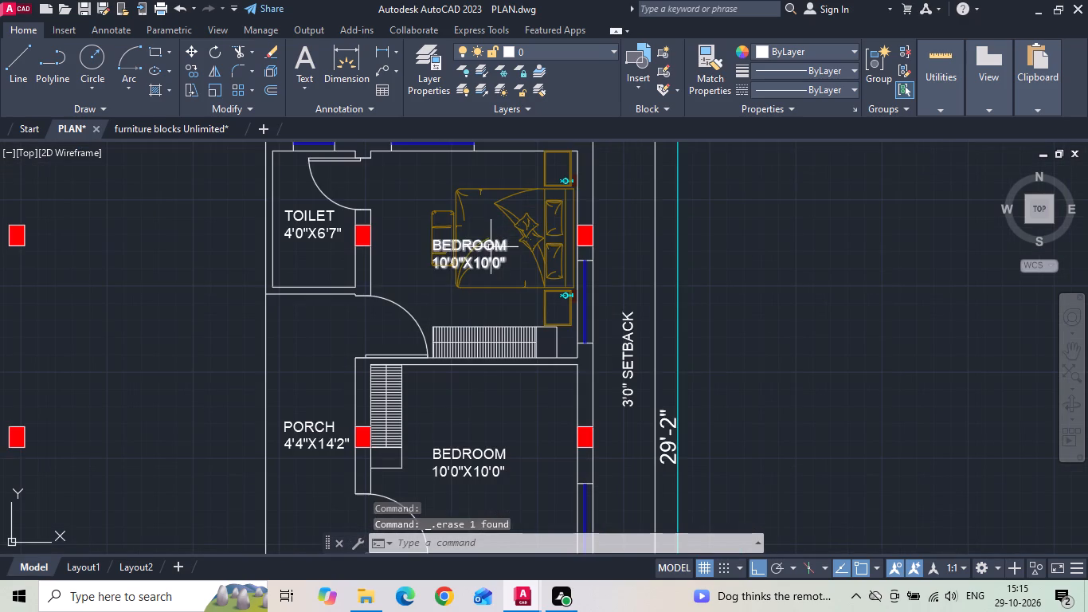
click(490, 248)
right_click(490, 248)
click(542, 291)
drag(800, 216, 804, 229)
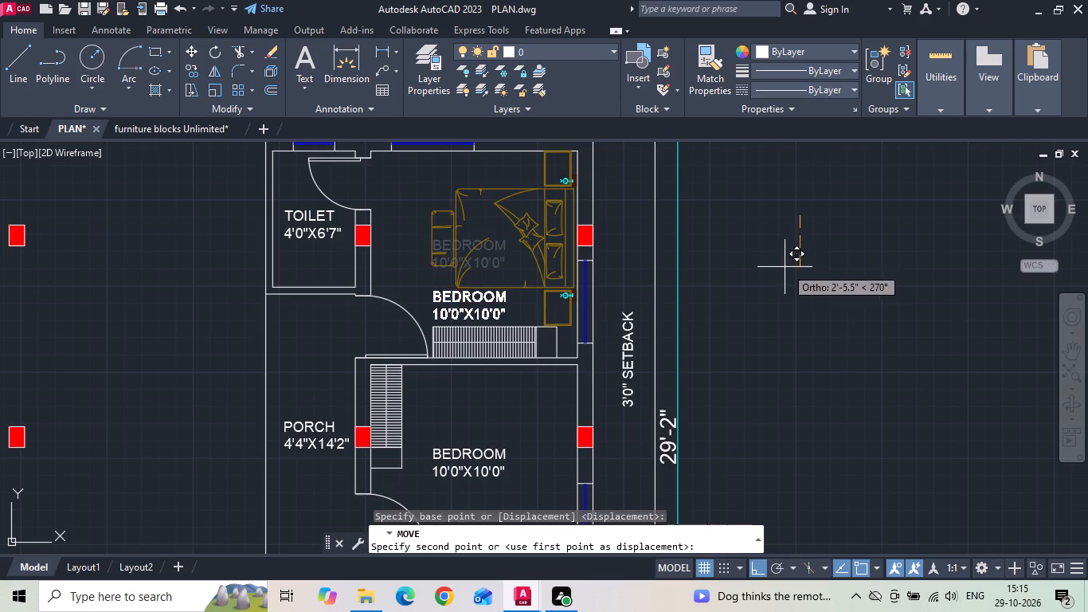
click(785, 267)
Move the upper bedroom's resized bed set right until its nightstand lamp base meets the inner face of the right wall.
middle_click(571, 250)
scroll(553, 167, up, 2)
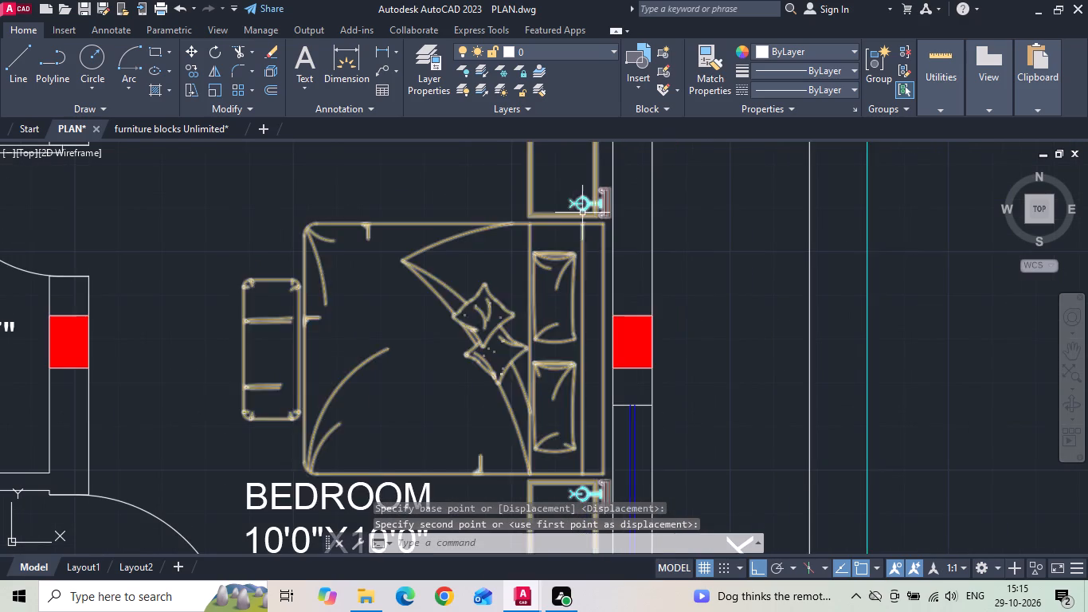
scroll(583, 213, up, 1)
click(584, 211)
click(519, 227)
right_click(517, 227)
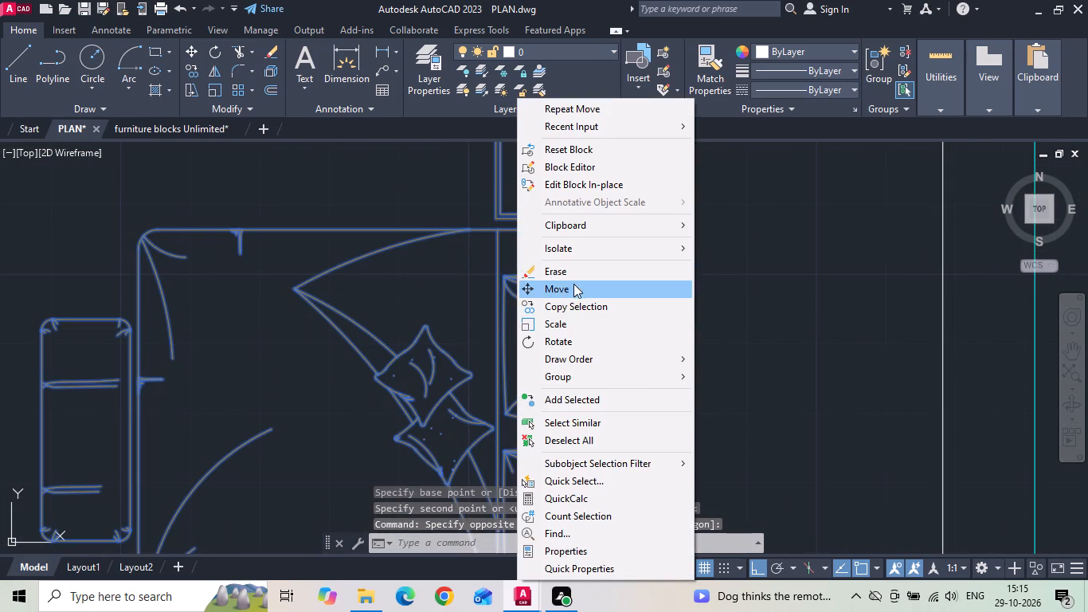
click(572, 288)
scroll(626, 190, up, 1)
click(625, 194)
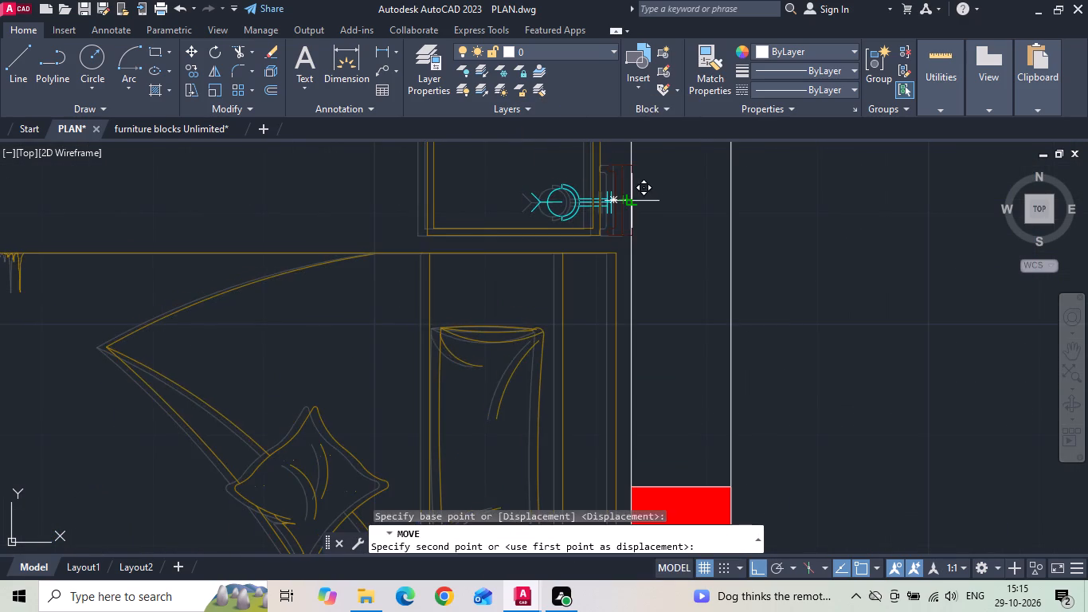
click(636, 195)
Copy the resized bed set straight down into the lower bedroom, using the upper bedroom's lower-right inner wall corner as base point.
scroll(600, 155, down, 3)
click(577, 171)
click(545, 203)
right_click(543, 204)
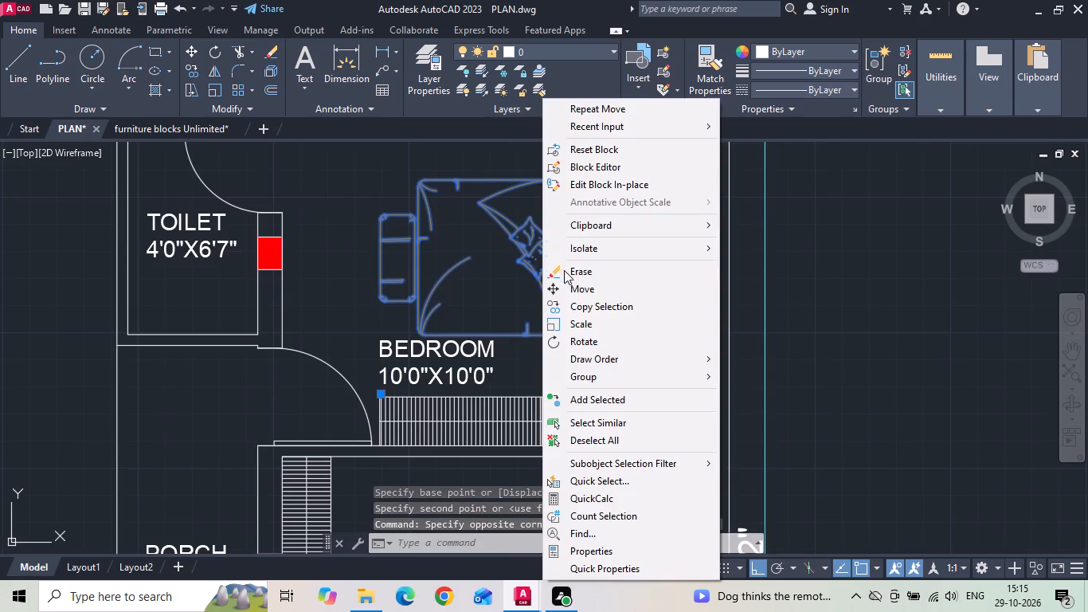
click(580, 301)
middle_drag(571, 325, 578, 237)
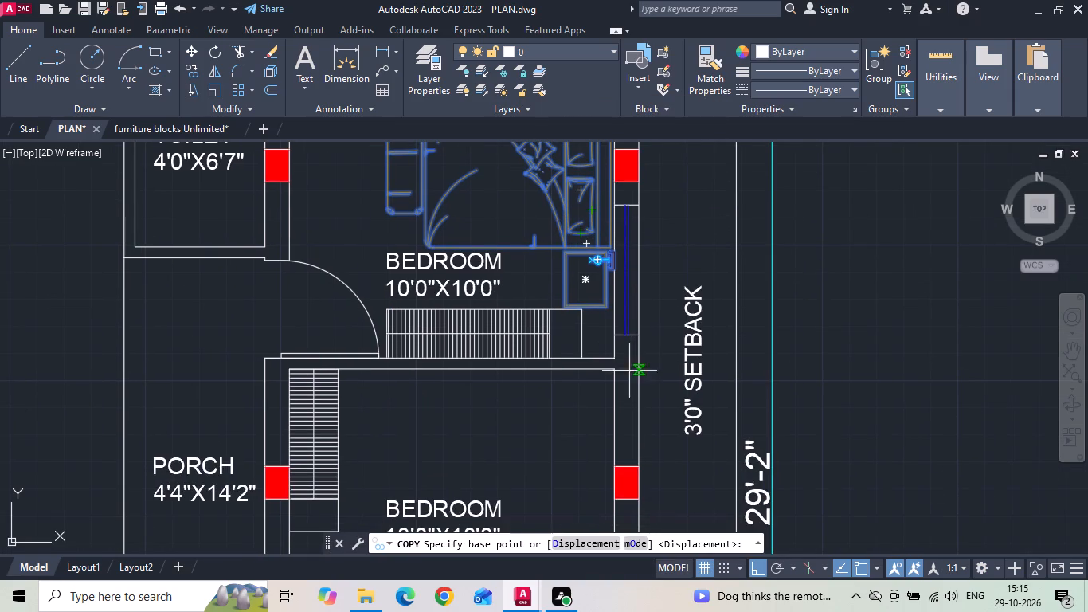
click(616, 359)
scroll(577, 283, down, 2)
scroll(583, 430, up, 3)
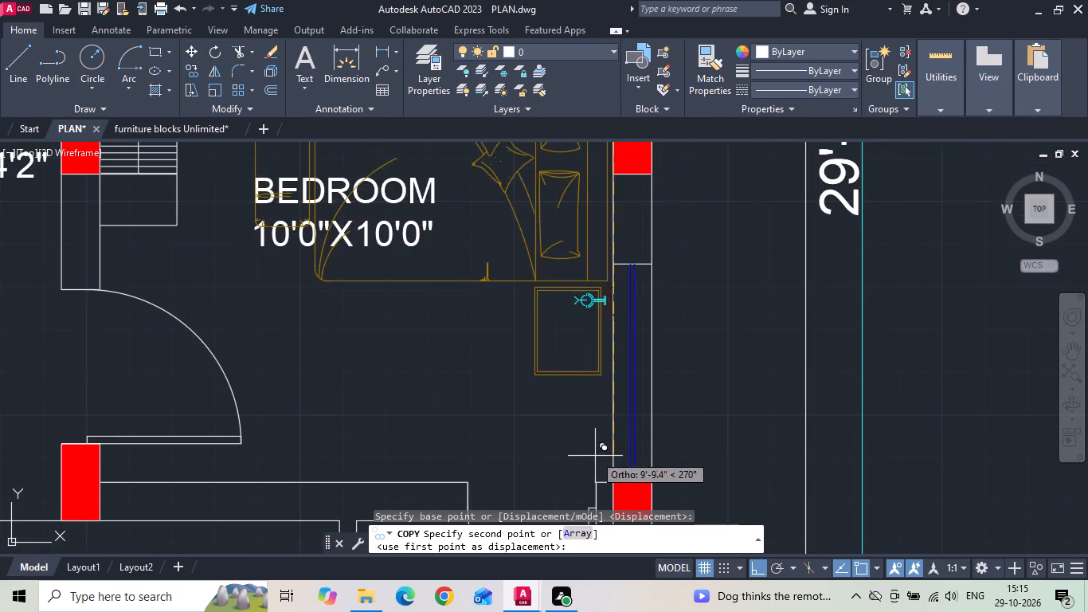
middle_drag(597, 410, 587, 331)
click(603, 408)
scroll(605, 410, down, 1)
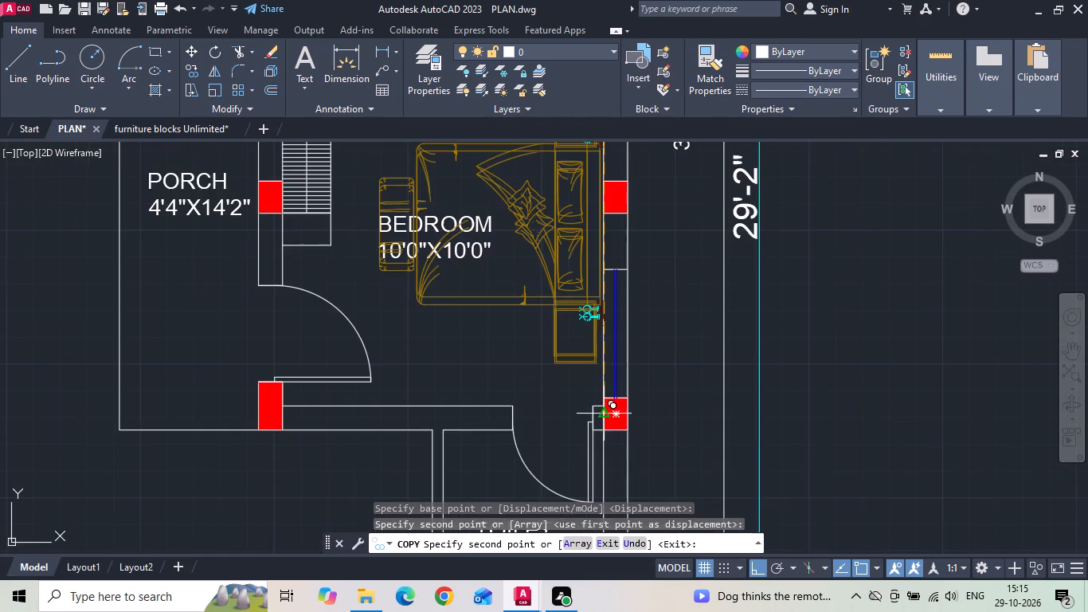
key(Escape)
Move the lower bedroom's BEDROOM 10'0"X10'0" label down into the clear space below the bed and slightly right.
scroll(503, 318, down, 1)
click(488, 261)
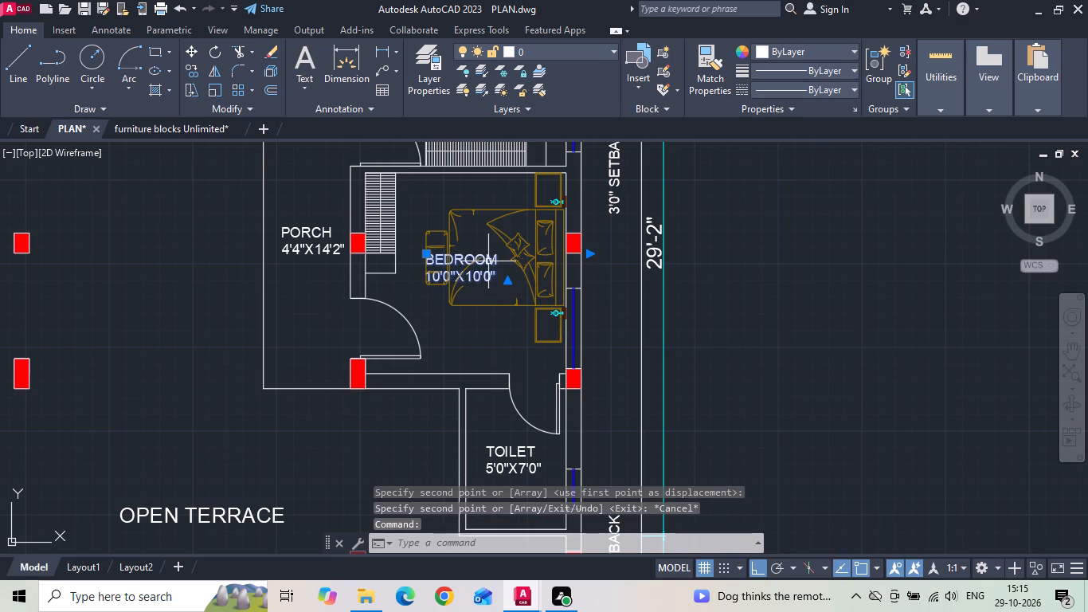
right_click(488, 261)
click(522, 294)
drag(814, 280, 817, 318)
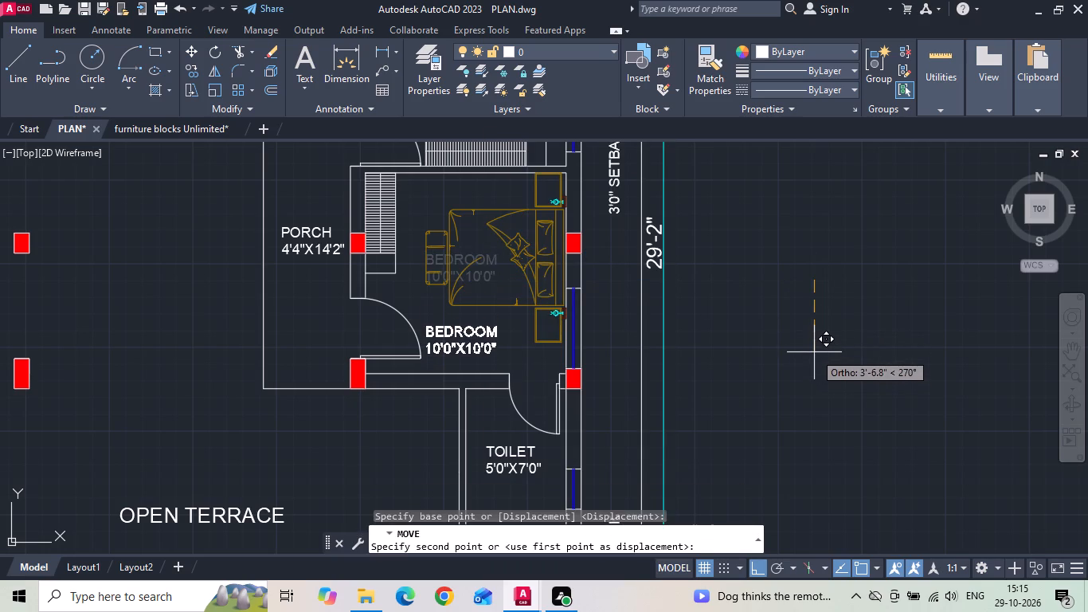
click(814, 348)
click(488, 347)
right_click(487, 345)
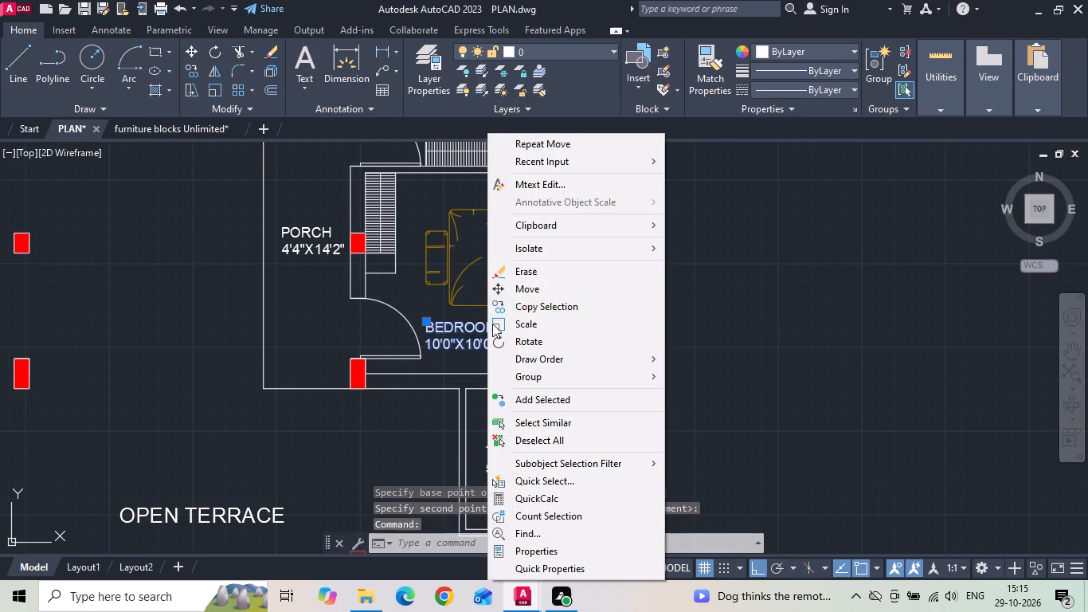
click(519, 296)
drag(704, 315, 714, 315)
click(730, 315)
Shift the upper bedroom's BEDROOM 10'0"X10'0" label right about 3.6", keeping it above the wardrobe.
scroll(683, 346, down, 1)
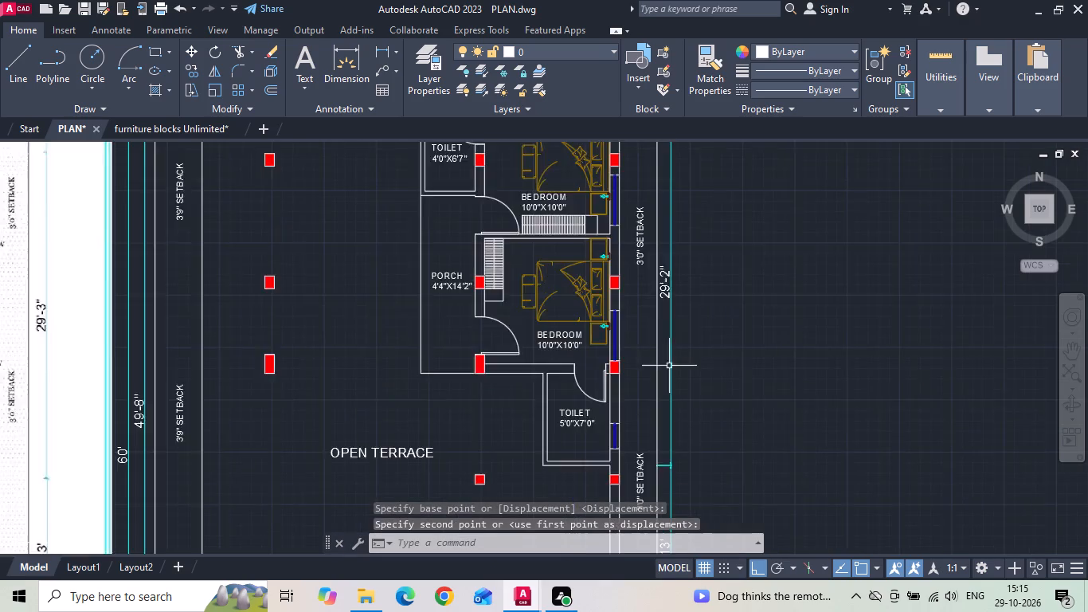
scroll(668, 367, down, 1)
scroll(609, 269, up, 3)
click(576, 257)
right_click(575, 257)
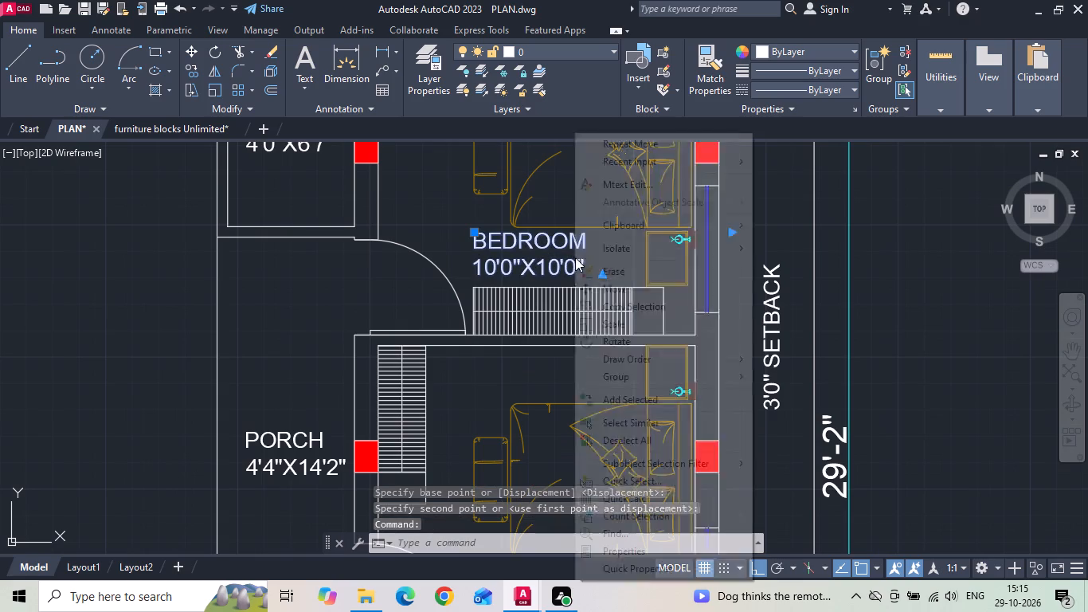
click(609, 292)
click(943, 272)
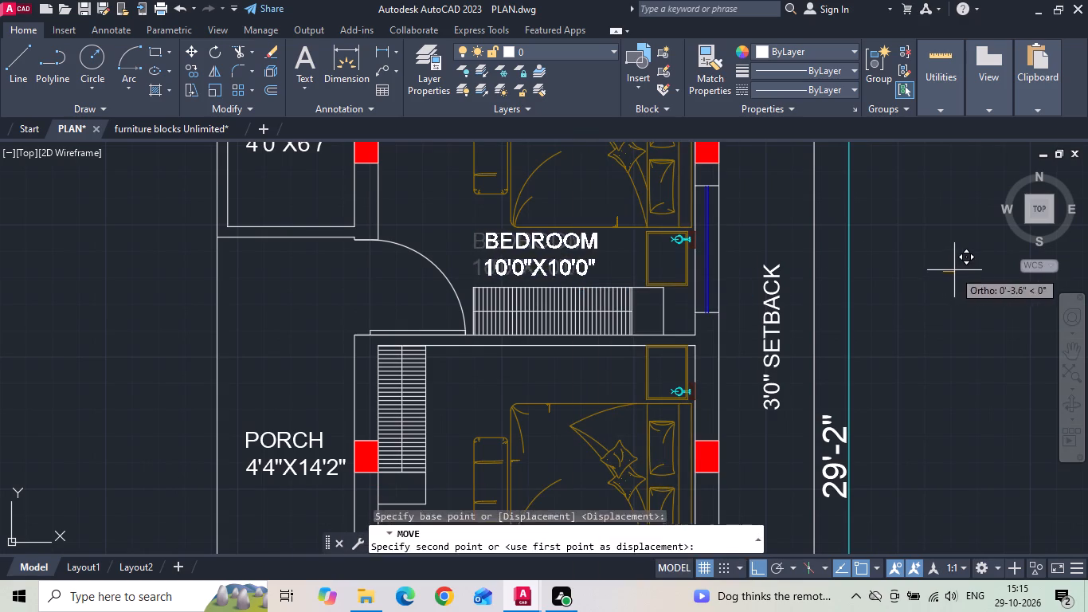
click(955, 269)
Save the PLAN drawing.
key(ctrl+s)
key(ctrl+s)
Check the reference plan's toilet and bedroom layout, and open the Plumbing_library drawing from the Downloads folder.
scroll(740, 277, down, 3)
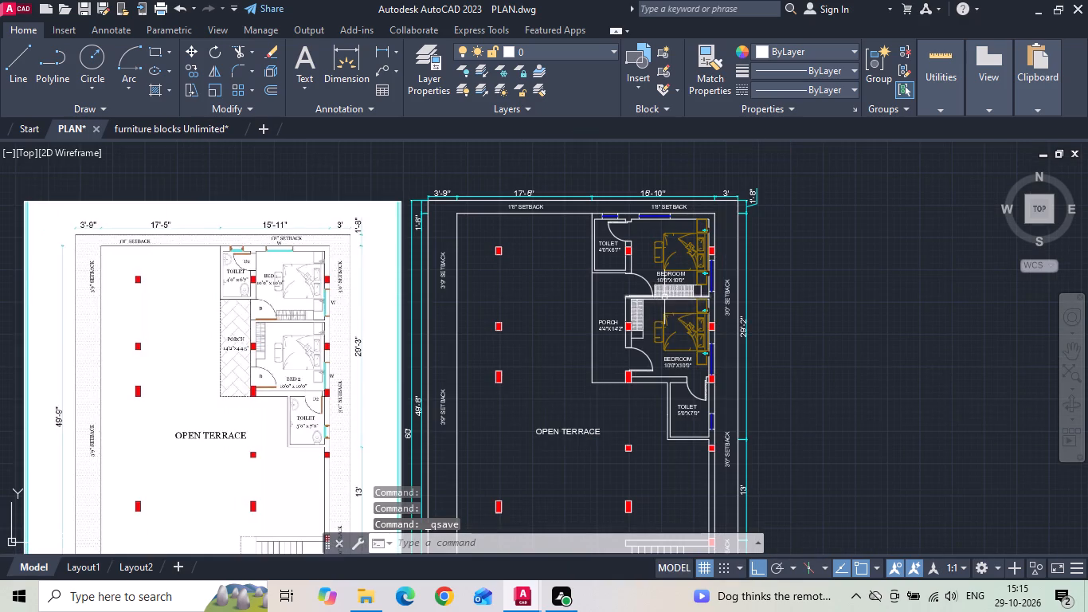
scroll(241, 254, up, 2)
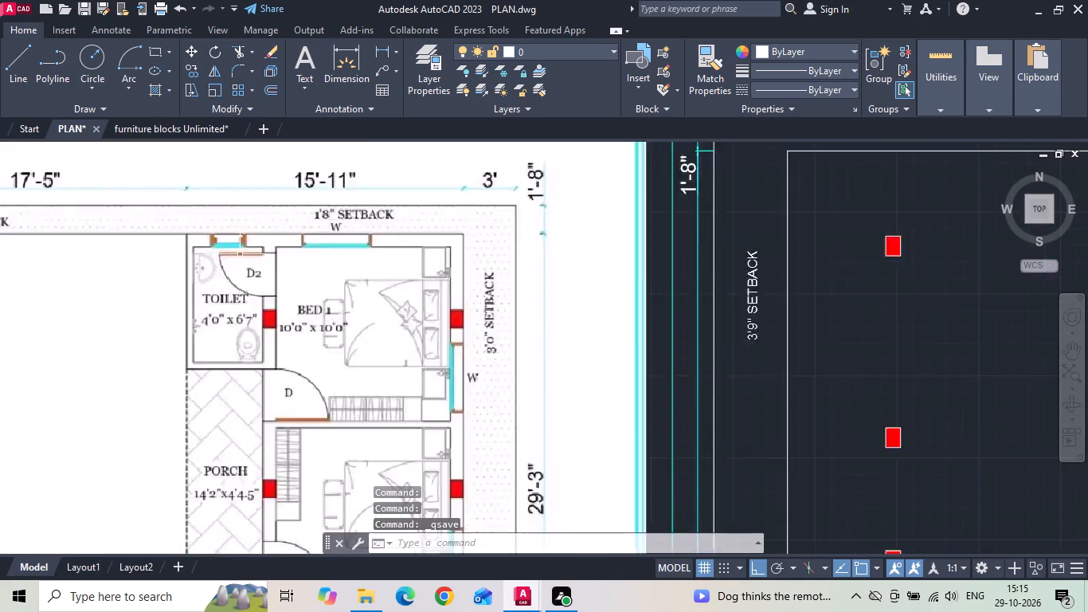
scroll(240, 254, up, 1)
scroll(239, 254, down, 2)
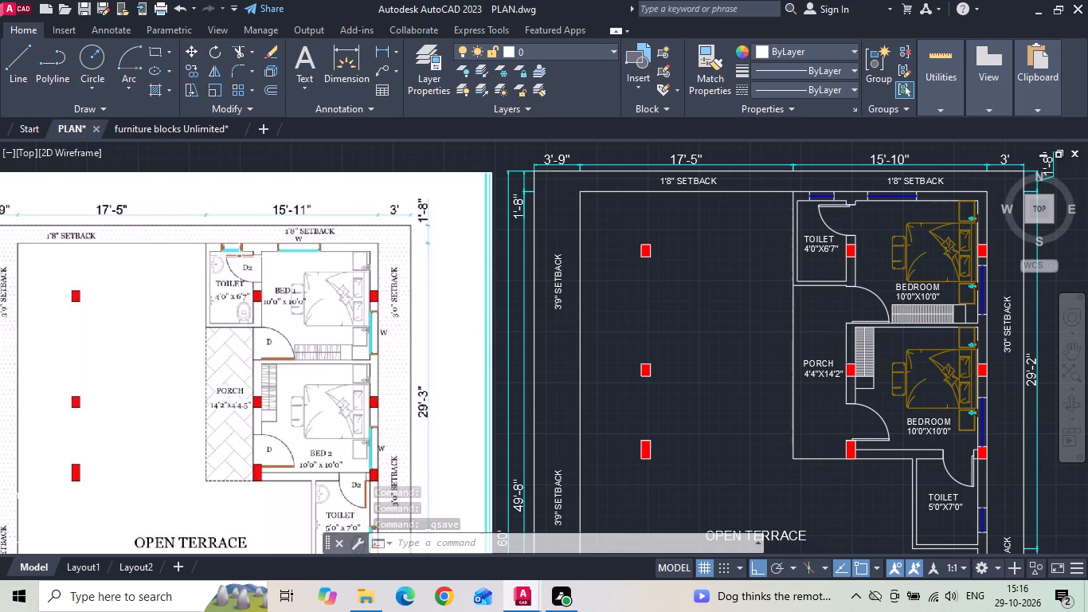
scroll(170, 300, up, 1)
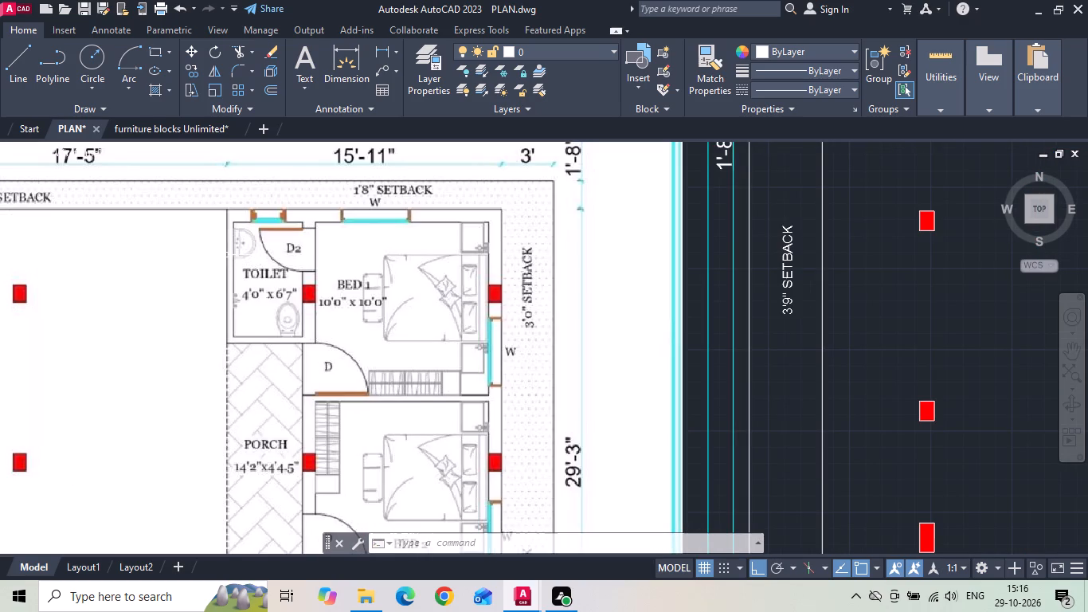
click(10, 10)
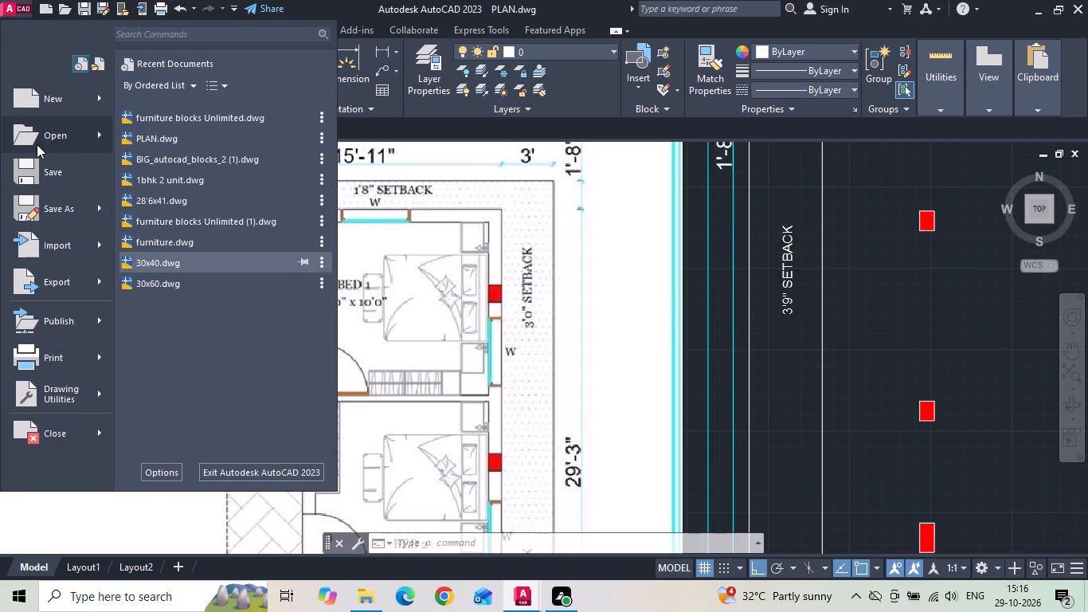
click(149, 125)
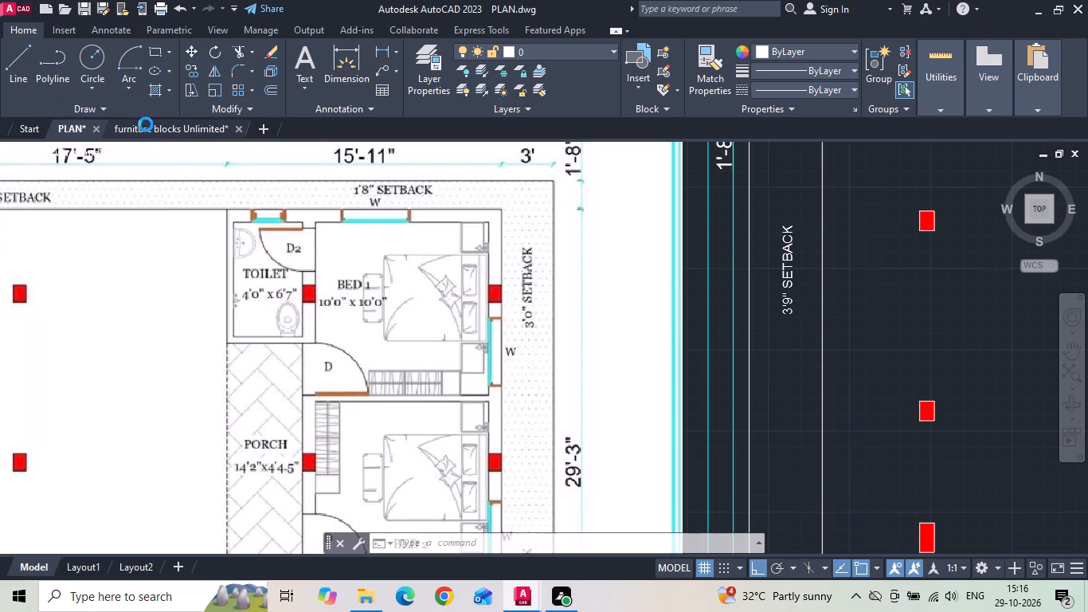
click(324, 262)
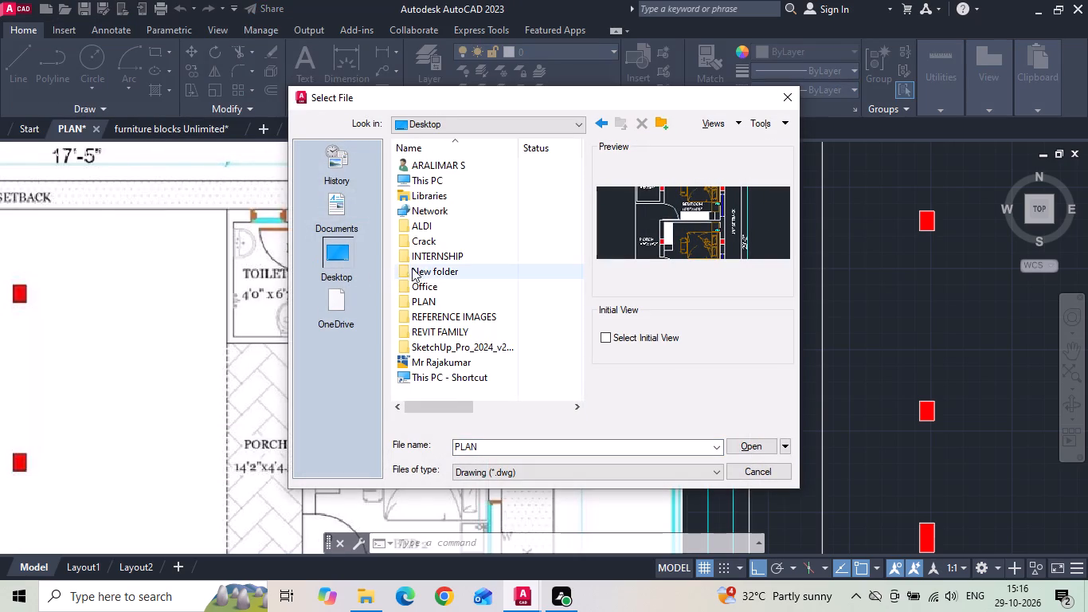
double_click(436, 182)
double_click(436, 229)
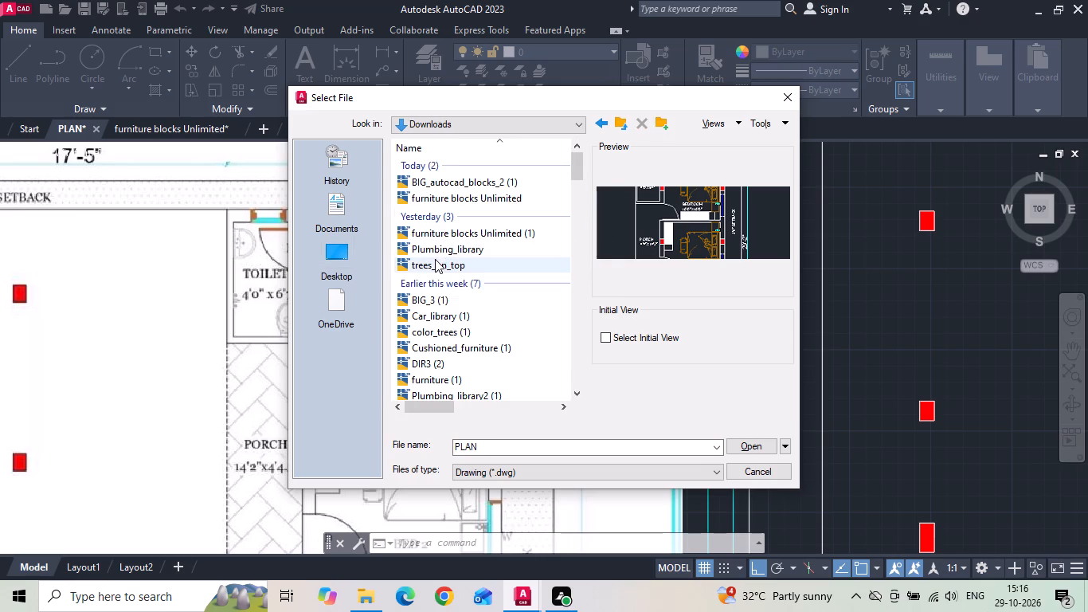
click(432, 247)
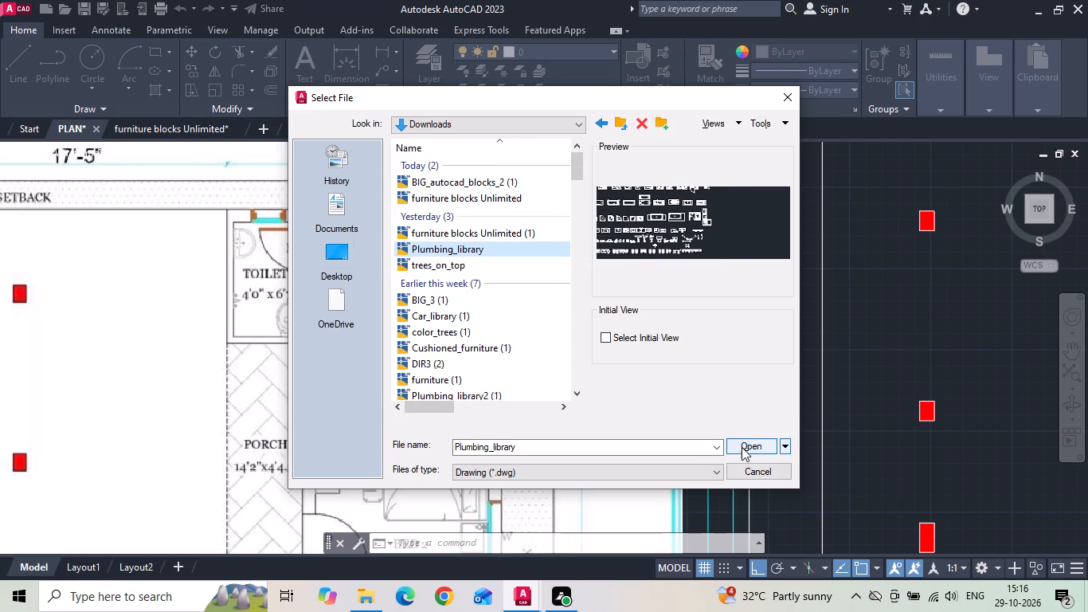
click(746, 449)
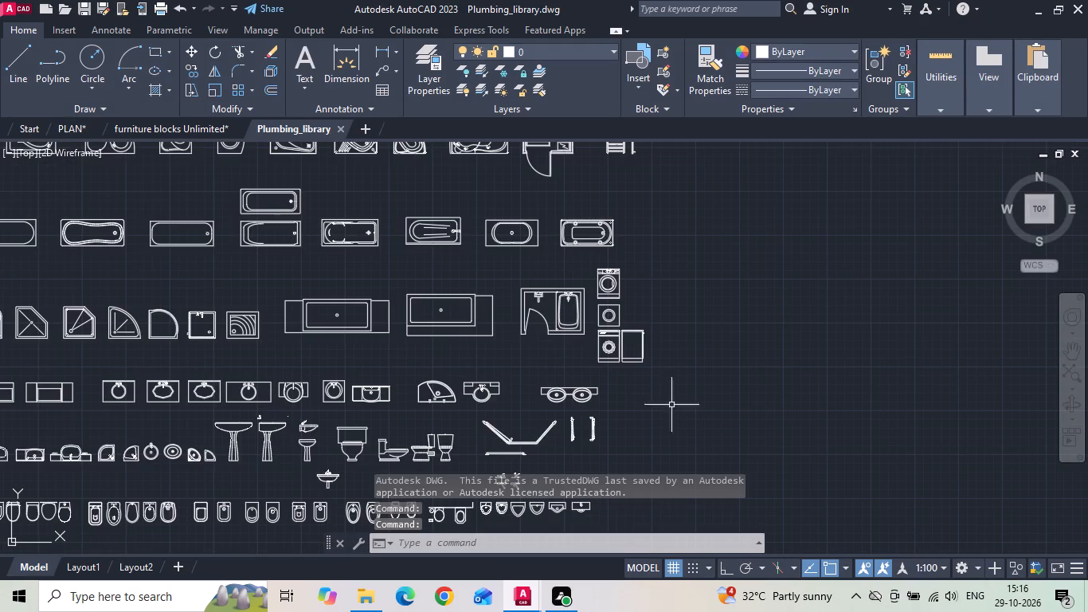
Examine the plumbing library's basin and toilet symbols against the toilet fixtures shown in the PLAN drawing's reference image.
middle_drag(353, 398, 497, 363)
scroll(491, 402, up, 1)
middle_drag(491, 401, 519, 322)
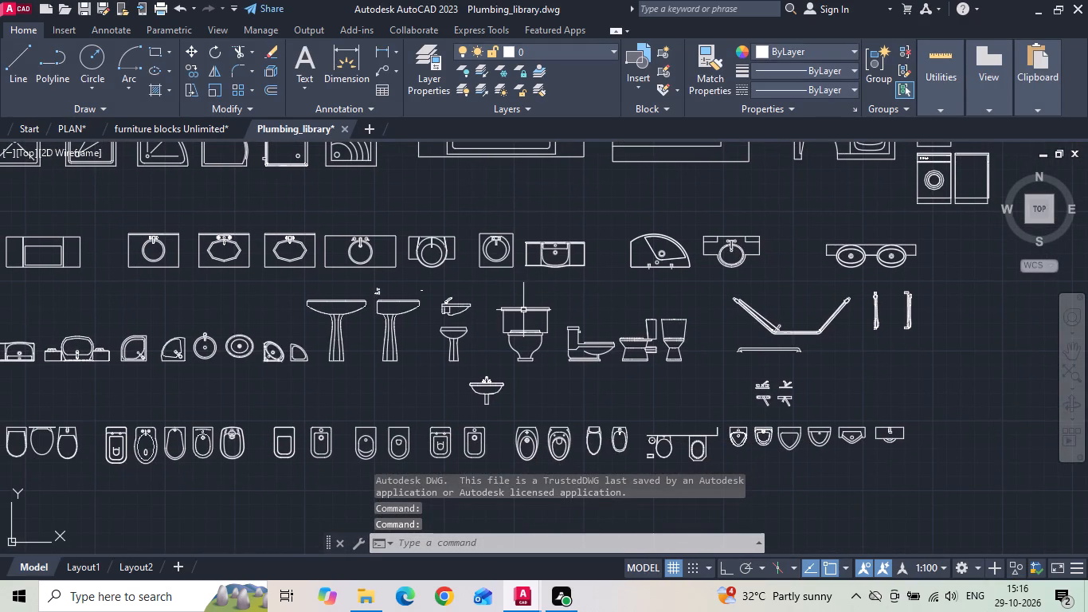
middle_drag(302, 368, 472, 348)
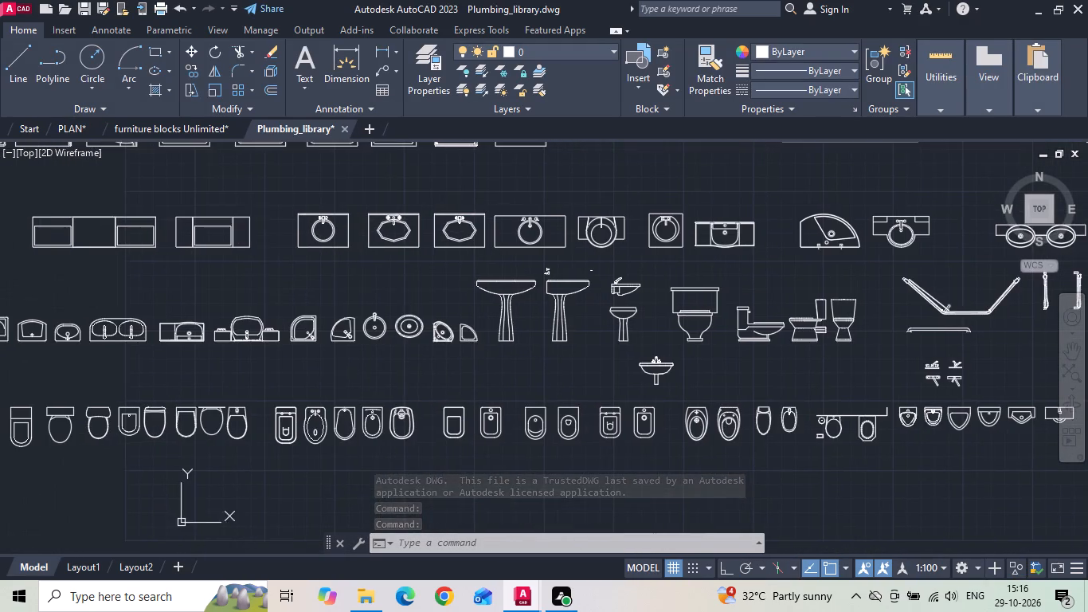
click(63, 129)
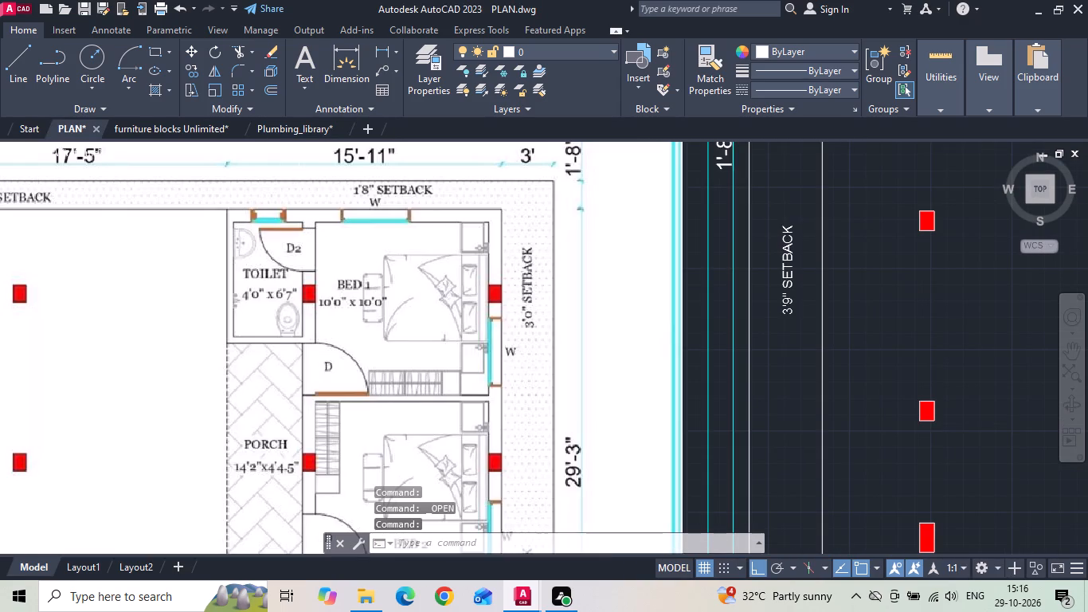
click(265, 124)
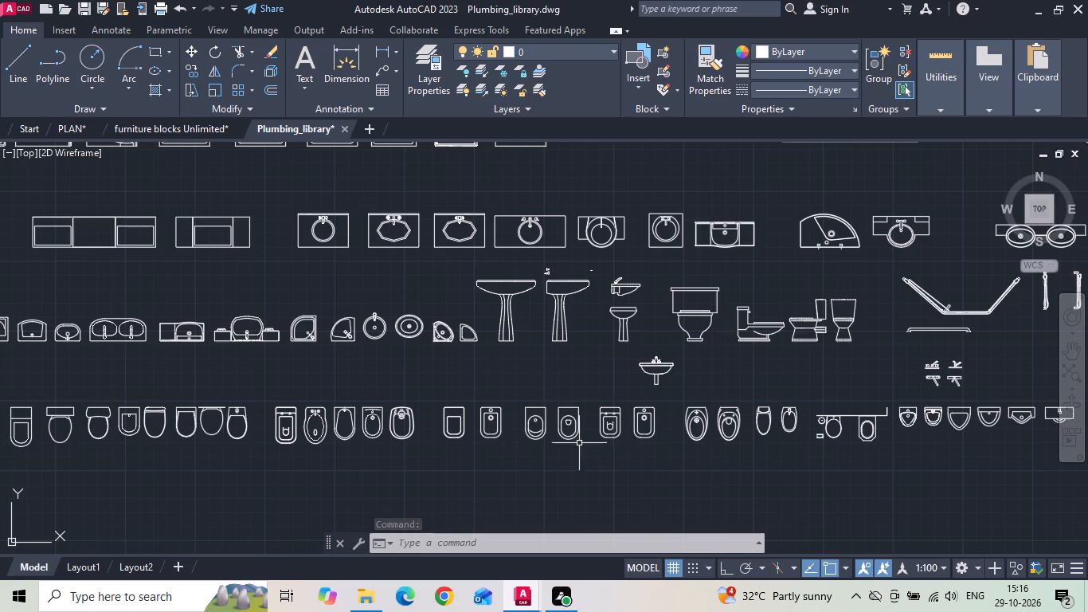
click(308, 440)
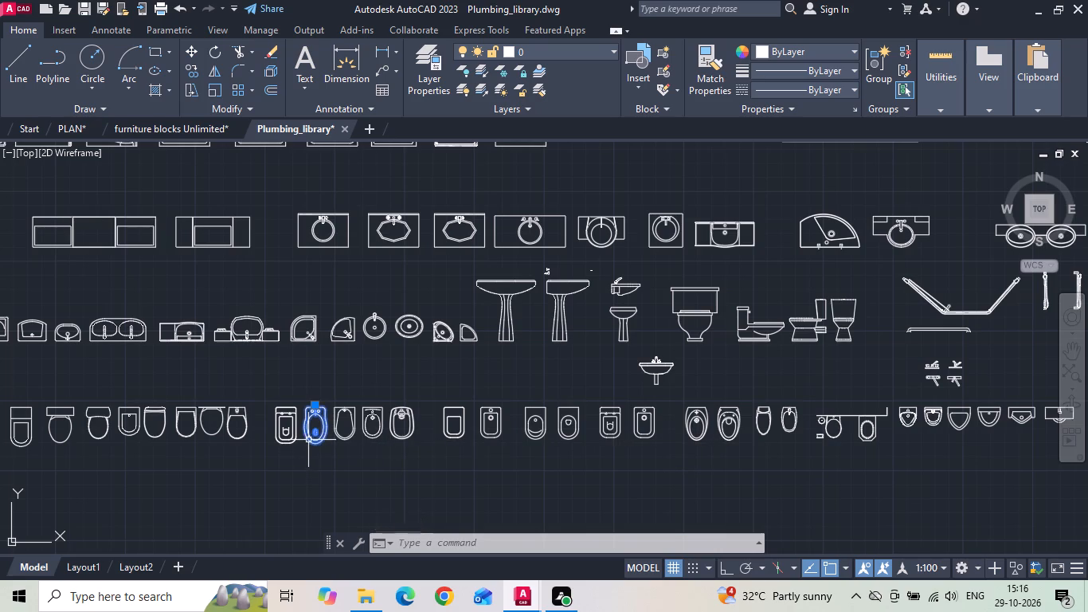
middle_drag(308, 439, 318, 437)
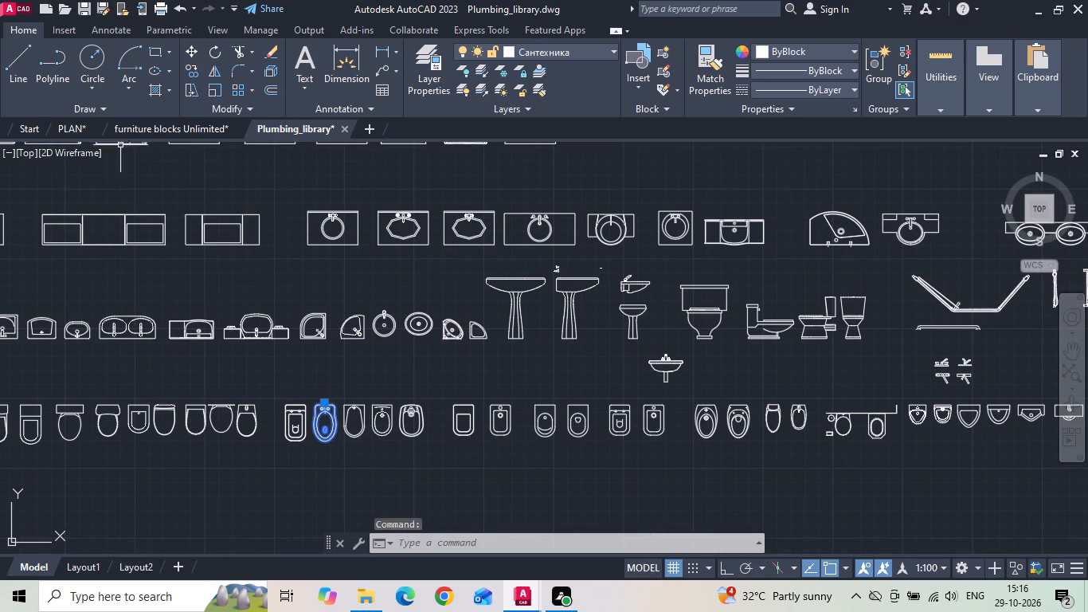
click(83, 123)
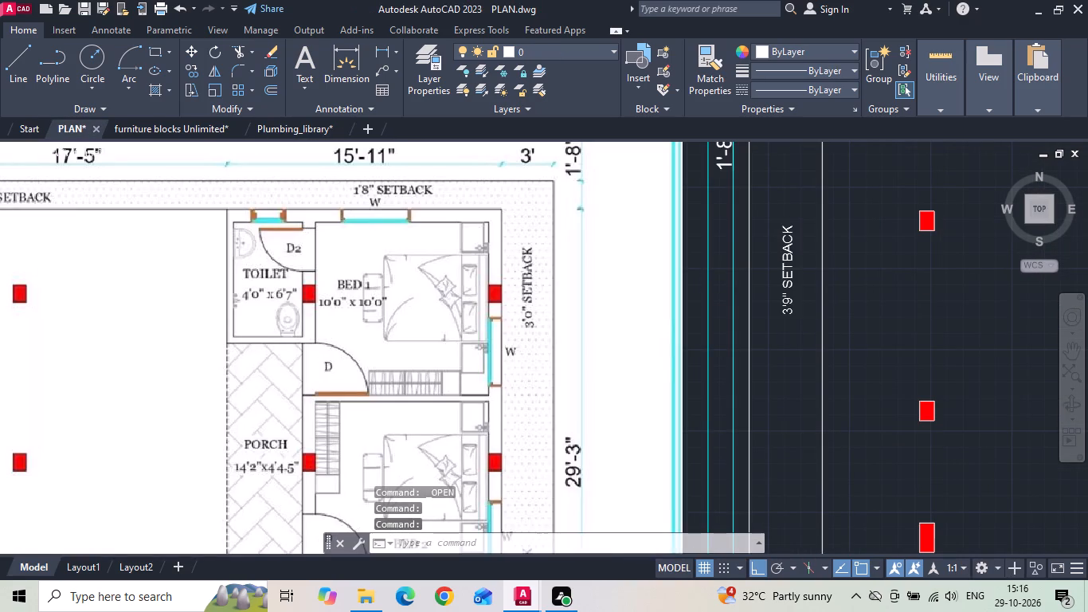
click(297, 132)
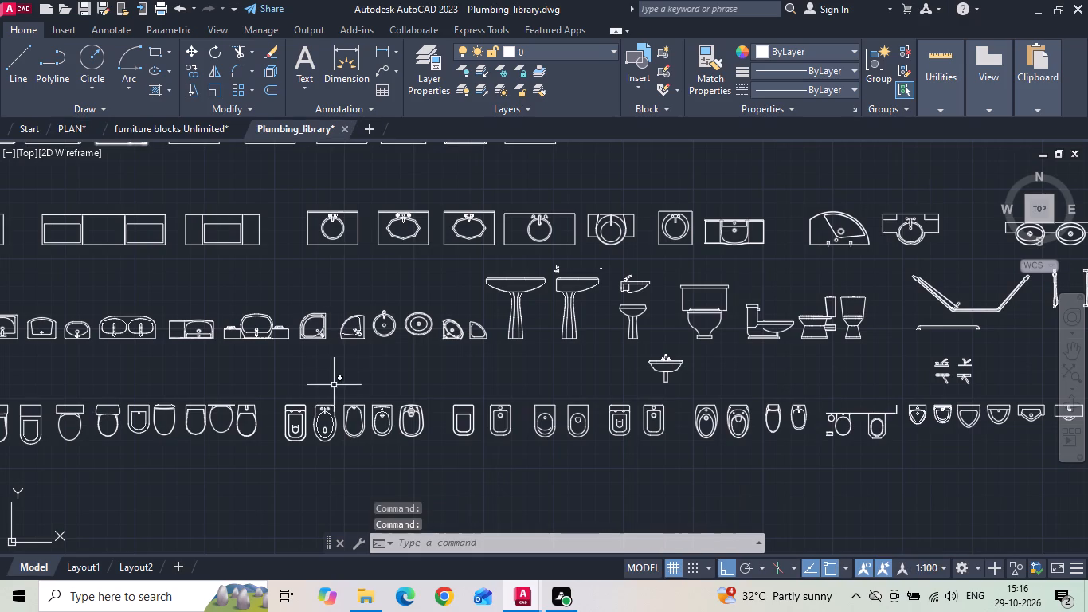
Copy the oval toilet pan and the small two-tap washbasin from Plumbing_library into PLAN, above the open terrace reference plan.
click(325, 412)
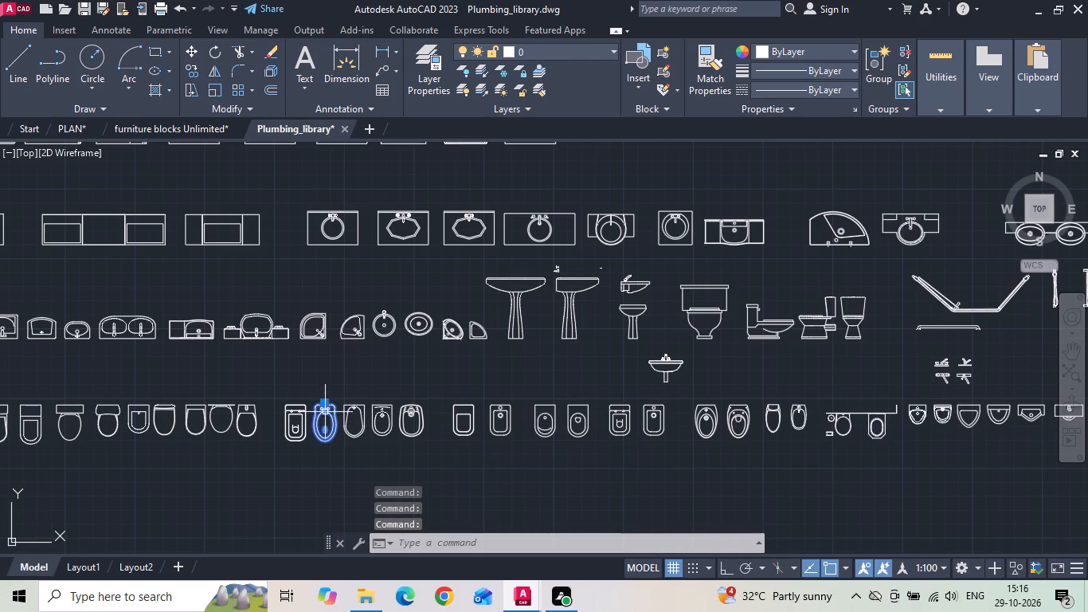
middle_drag(299, 389, 630, 383)
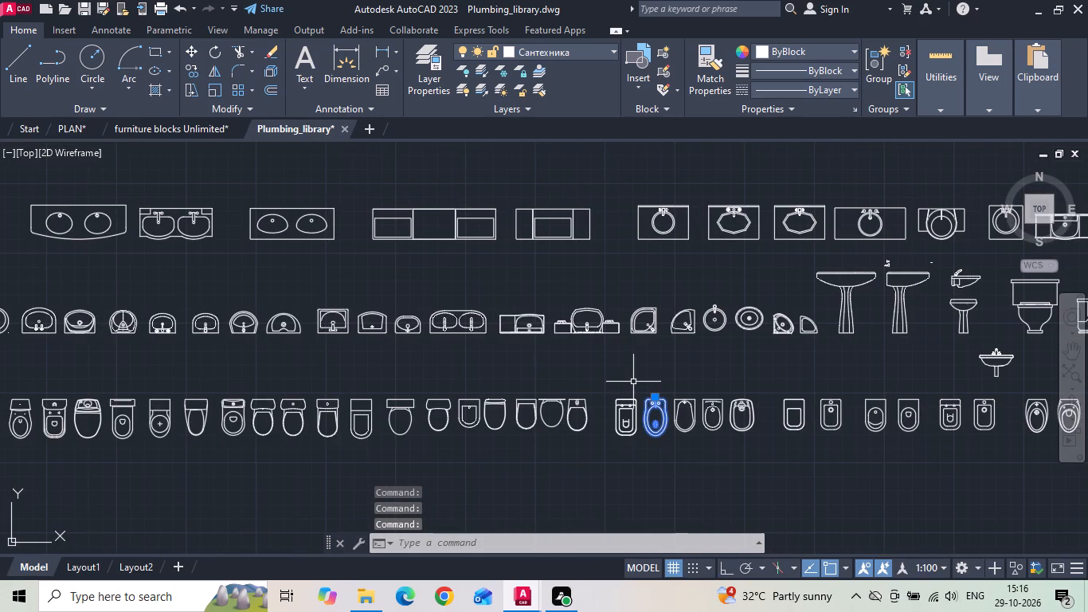
scroll(119, 340, up, 2)
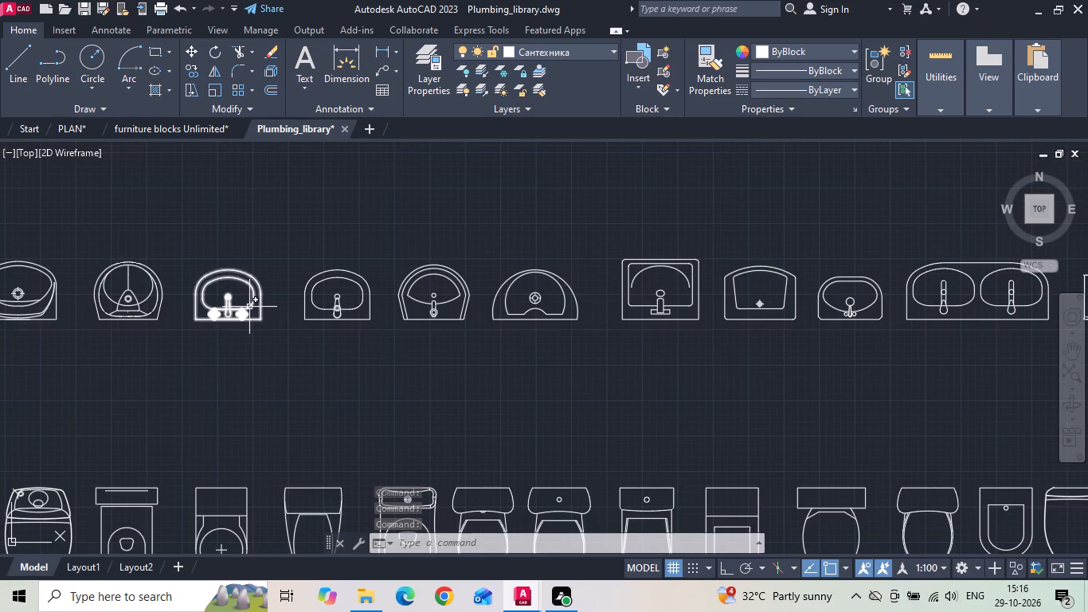
click(249, 307)
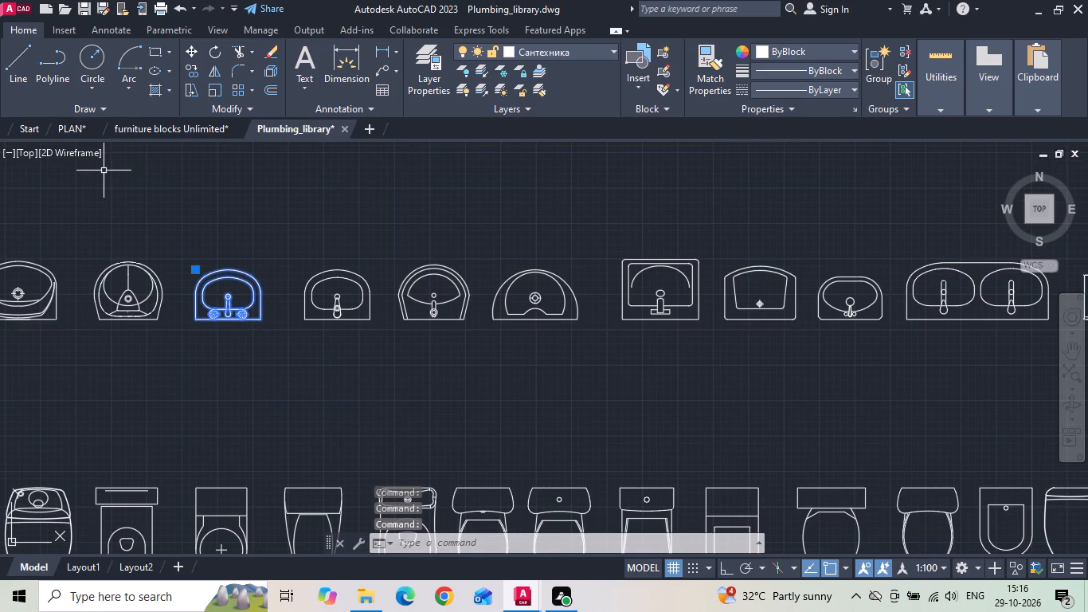
key(ctrl+c)
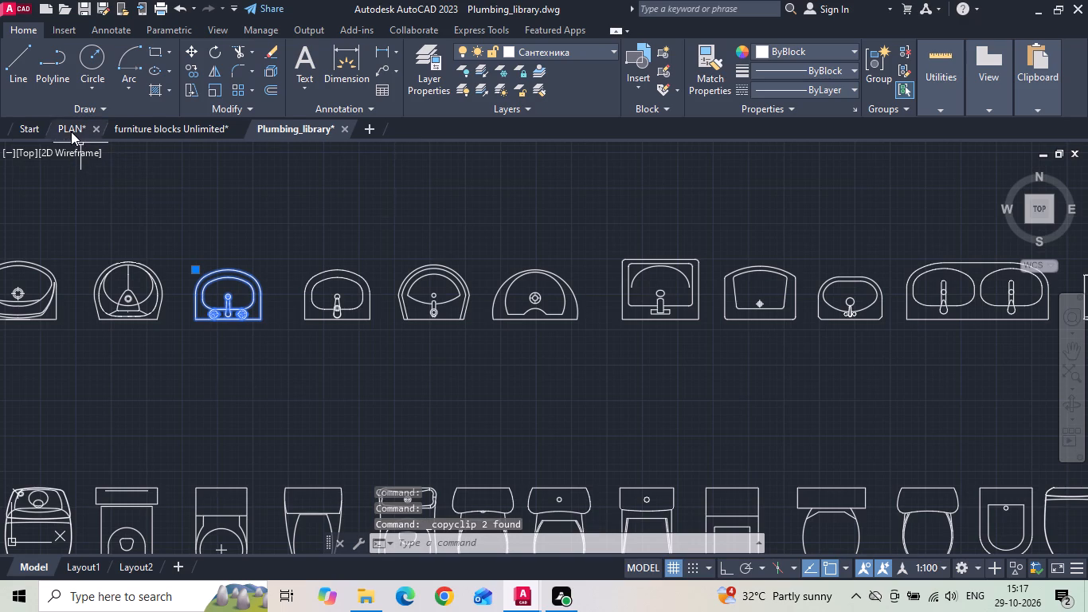
click(71, 131)
key(ctrl+v)
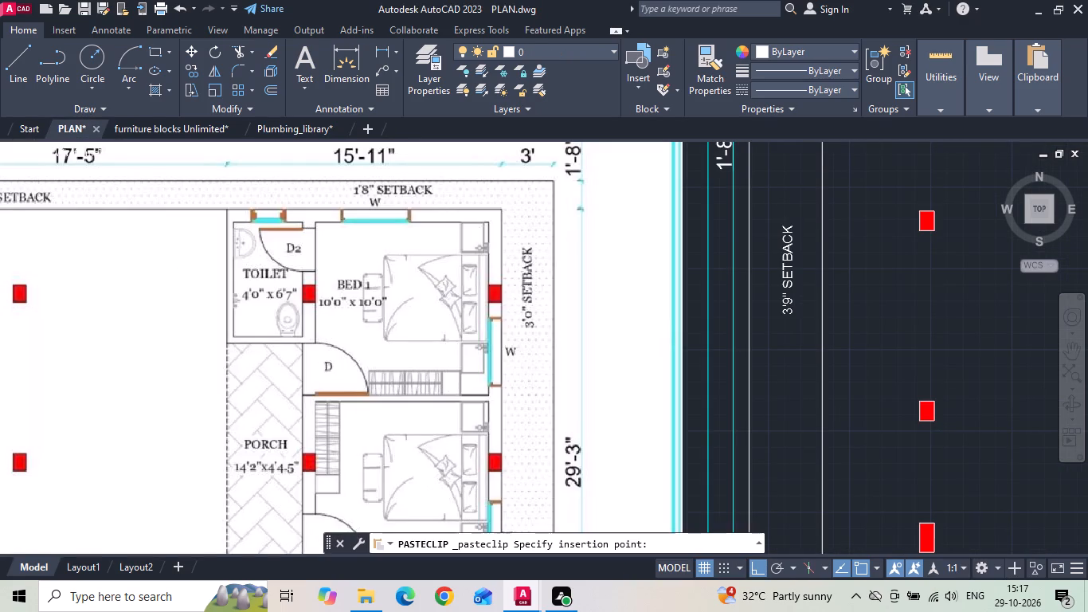
scroll(370, 327, down, 2)
click(350, 205)
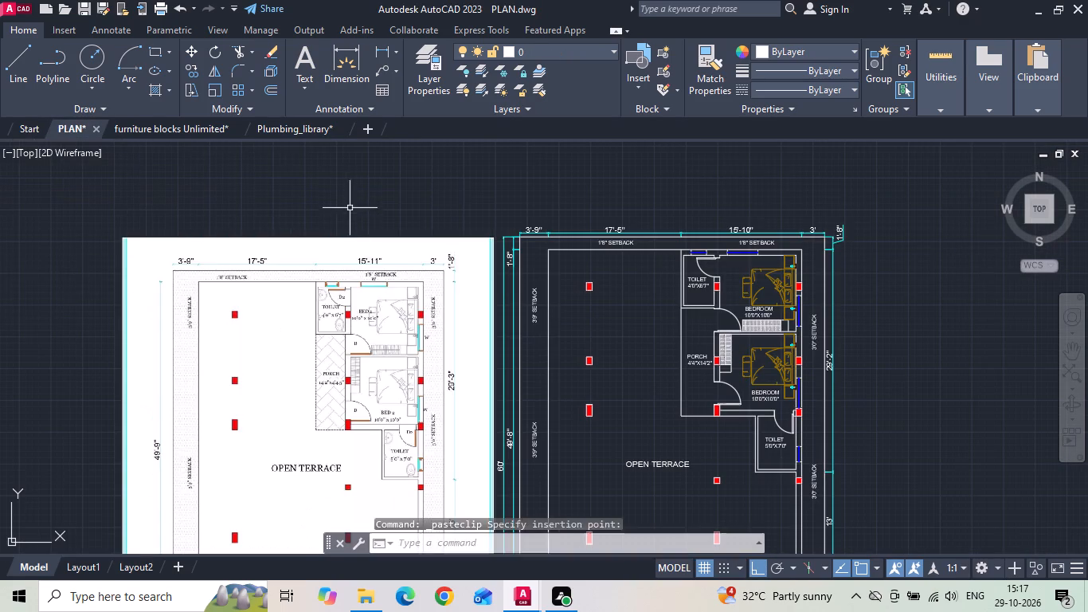
Compare the reference toilet's corner washbasin with the other basin symbols in the plumbing library.
scroll(311, 303, up, 3)
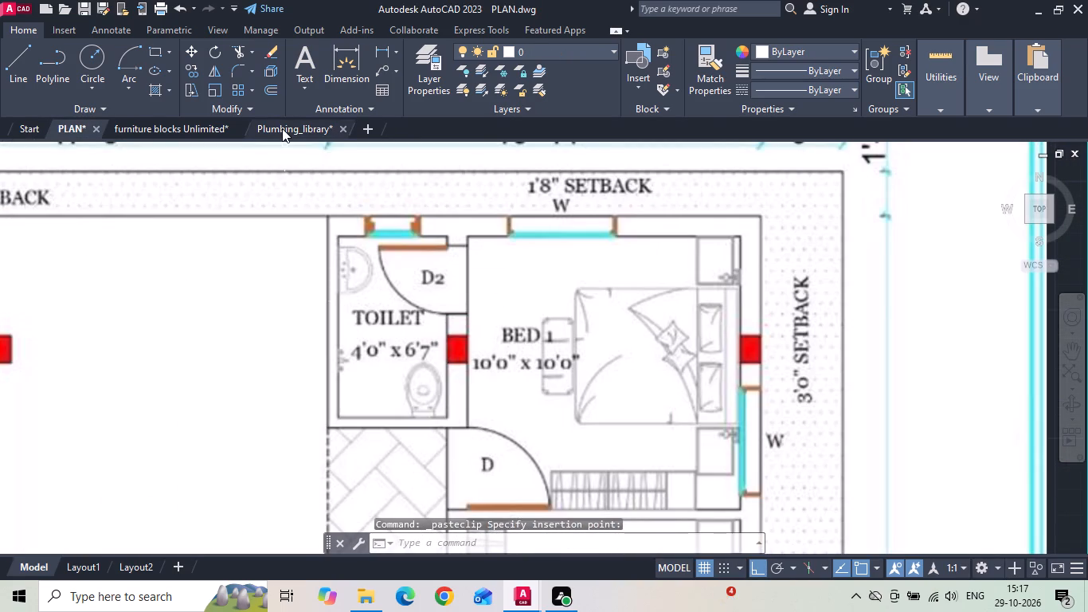
click(282, 128)
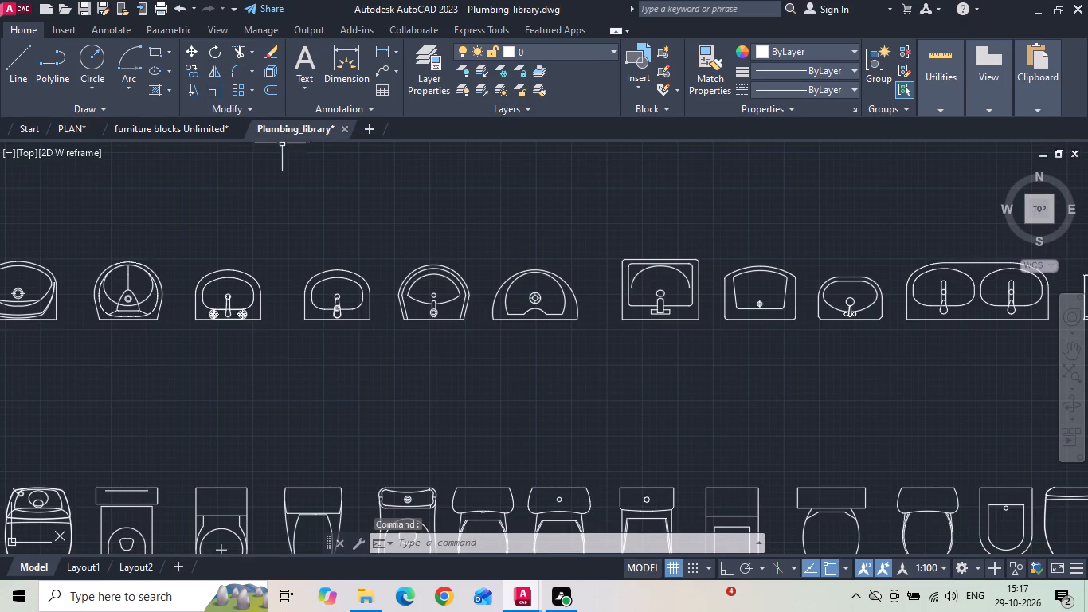
scroll(357, 269, down, 1)
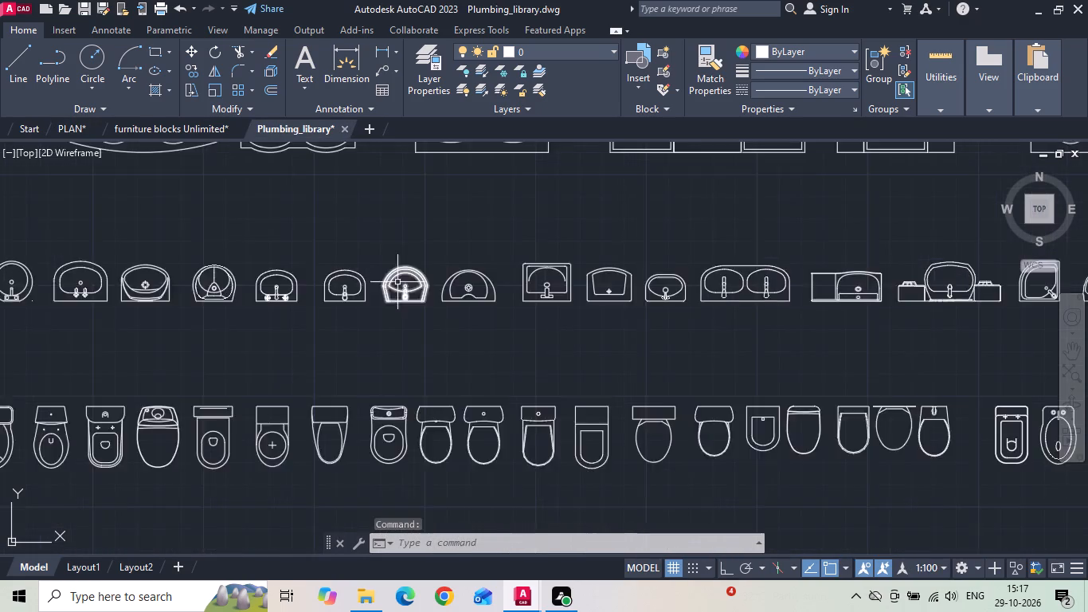
scroll(397, 282, down, 1)
middle_drag(123, 293, 366, 313)
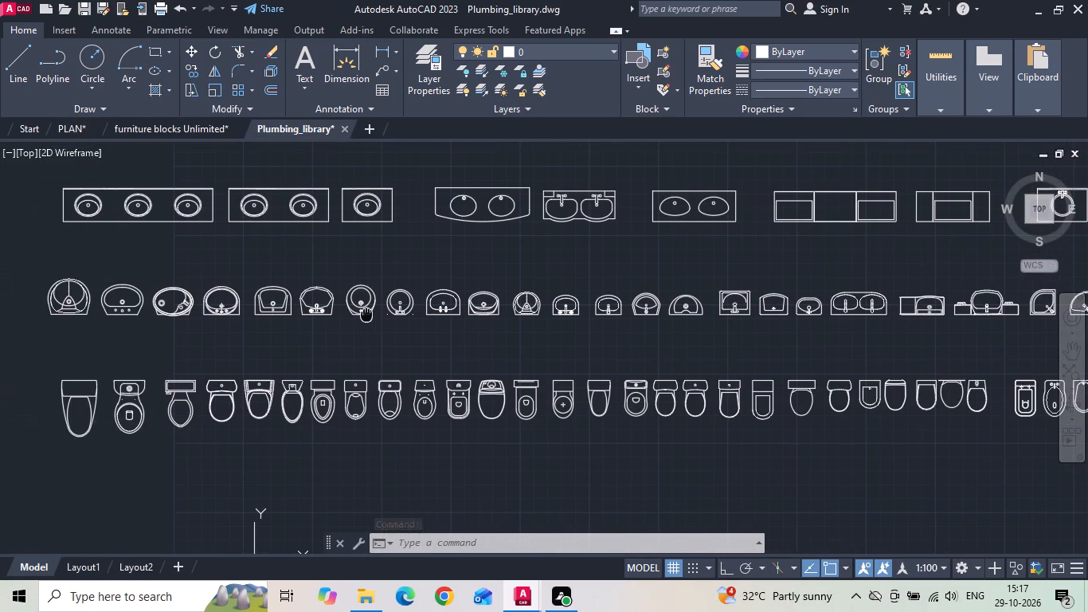
middle_drag(366, 313, 368, 314)
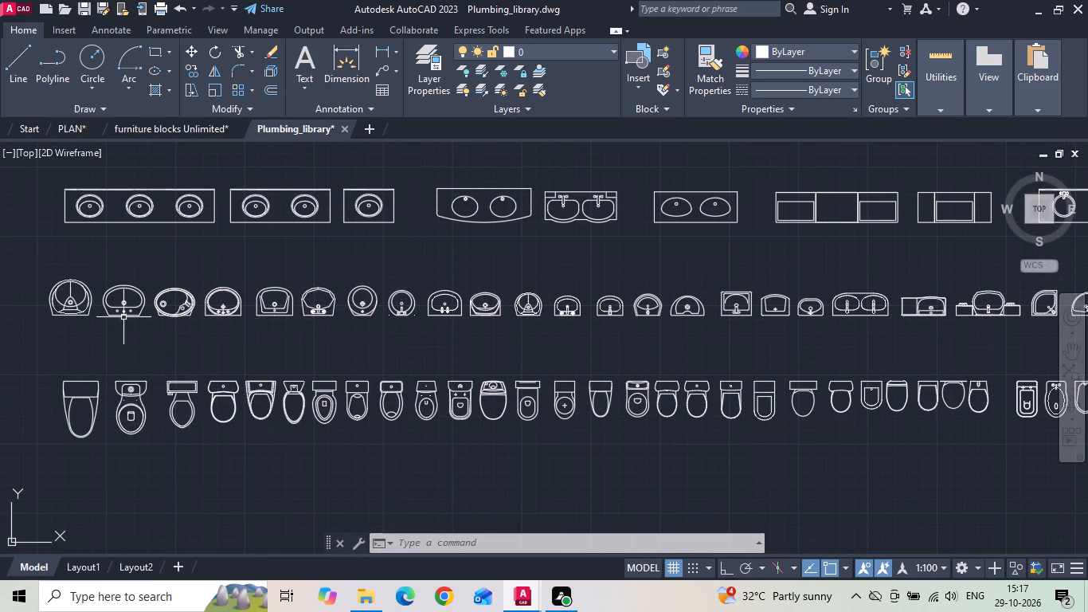
scroll(112, 316, up, 1)
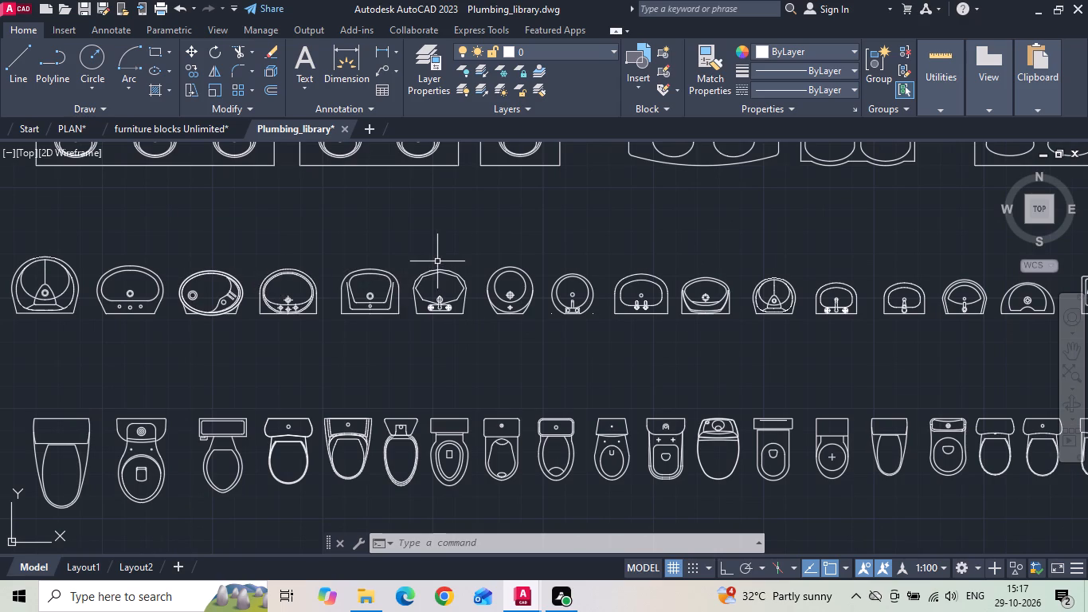
click(63, 129)
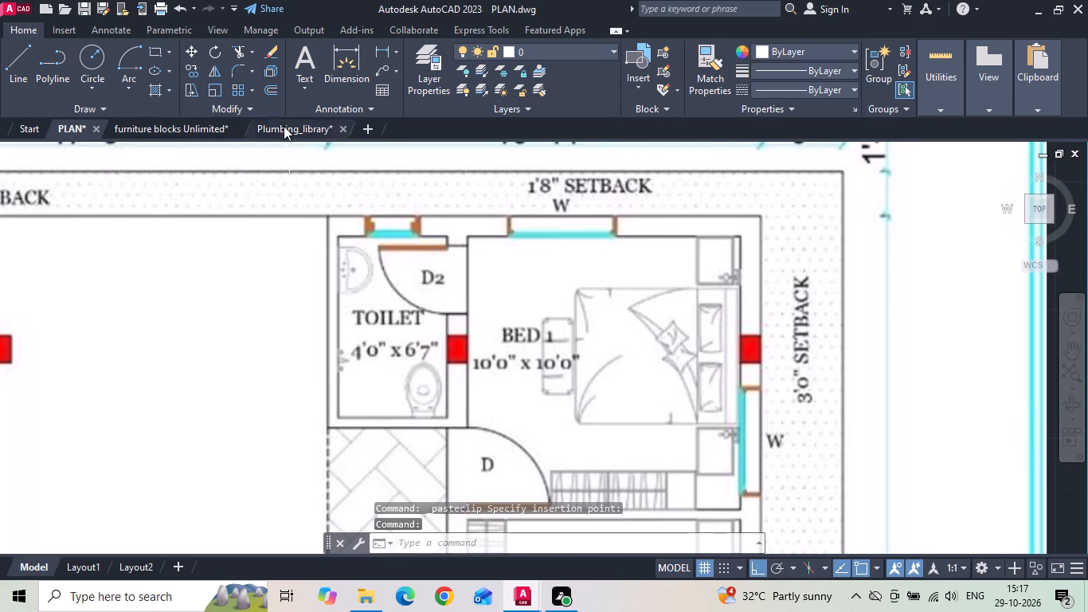
Float the Plumbing_library drawing in its own window over the PLAN drawing.
drag(283, 124, 283, 131)
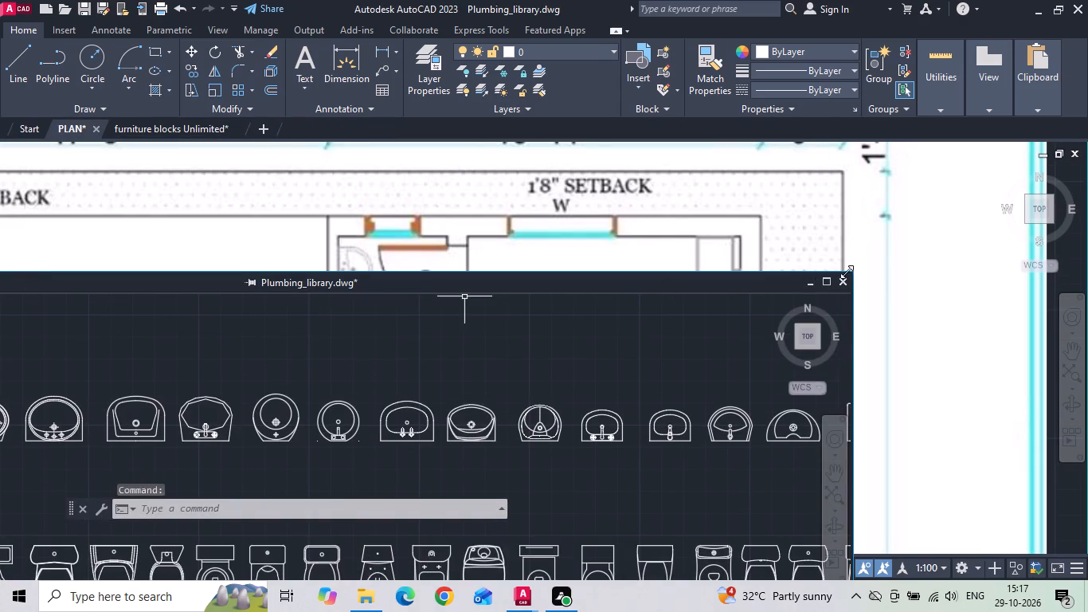
click(828, 280)
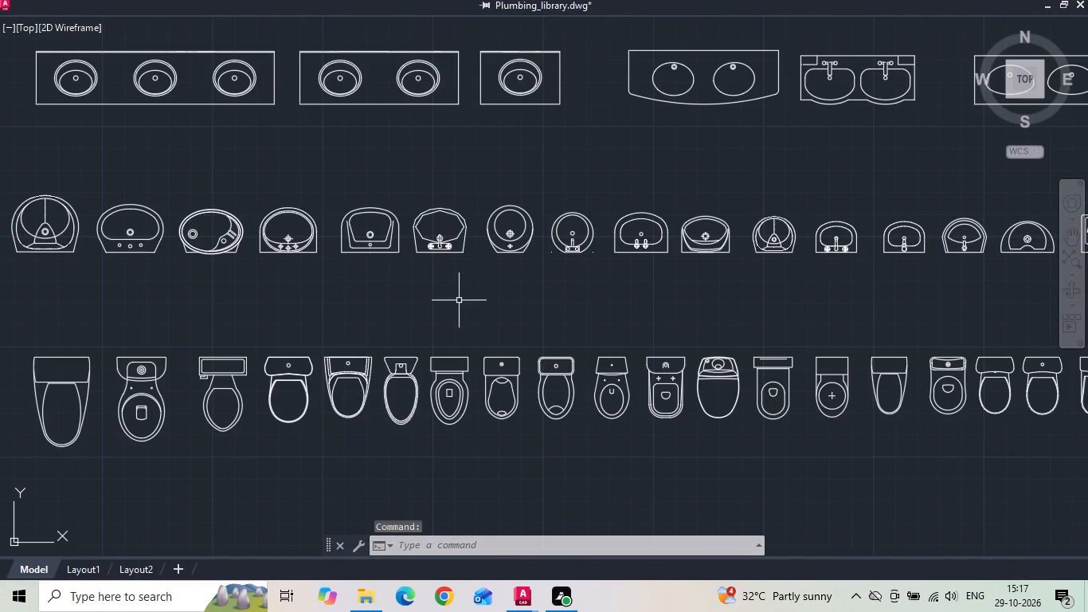
click(1066, 6)
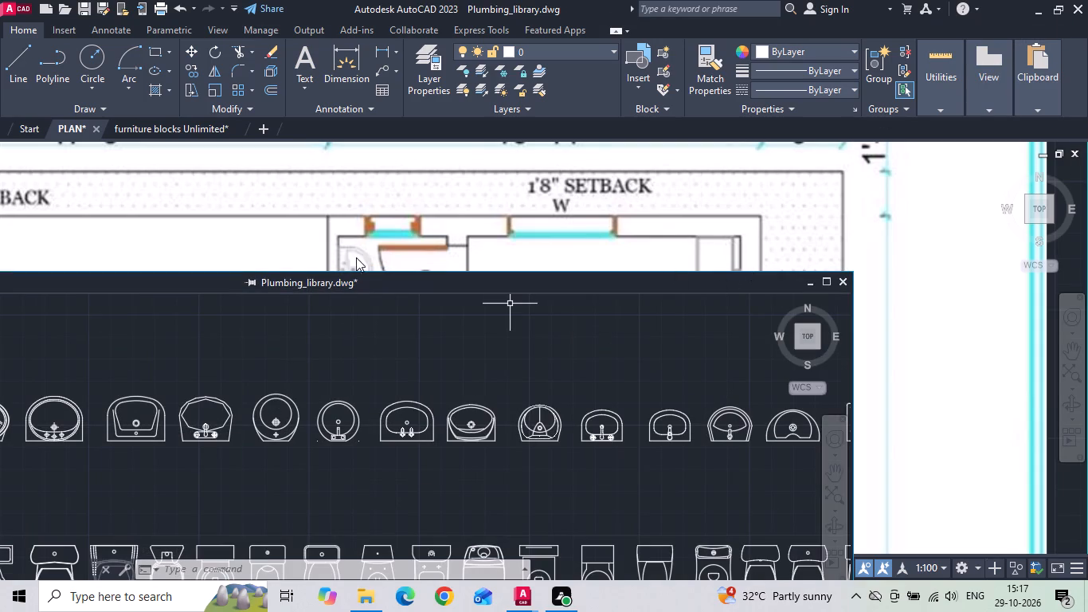
Copy the large oval-bowl washbasin from Plumbing_library into PLAN, in the empty space beside the drawn open terrace plan.
scroll(666, 261, down, 1)
middle_drag(527, 371, 627, 284)
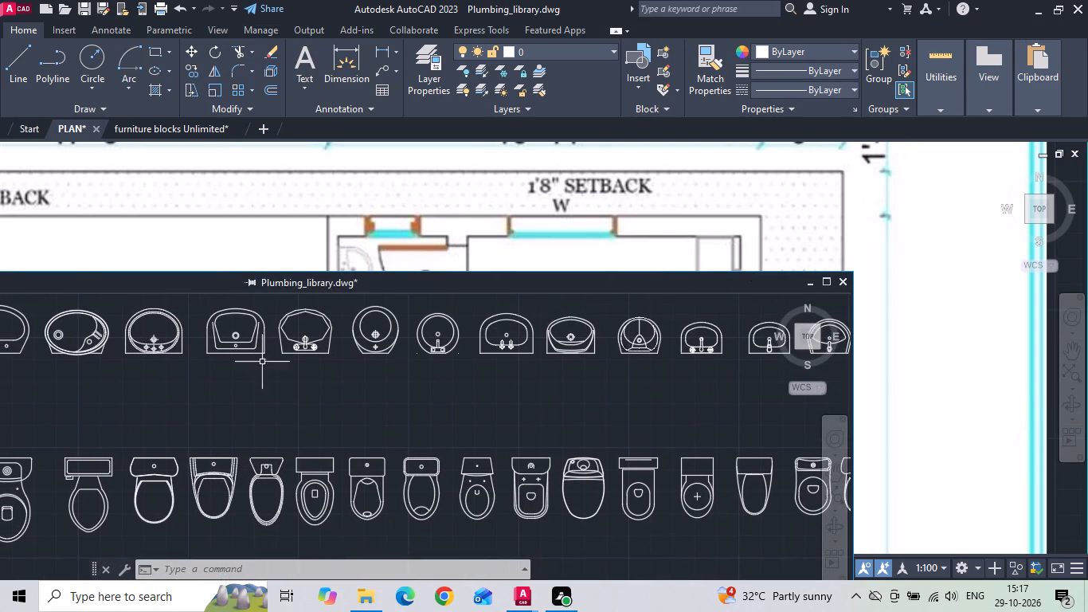
click(180, 347)
key(ctrl+c)
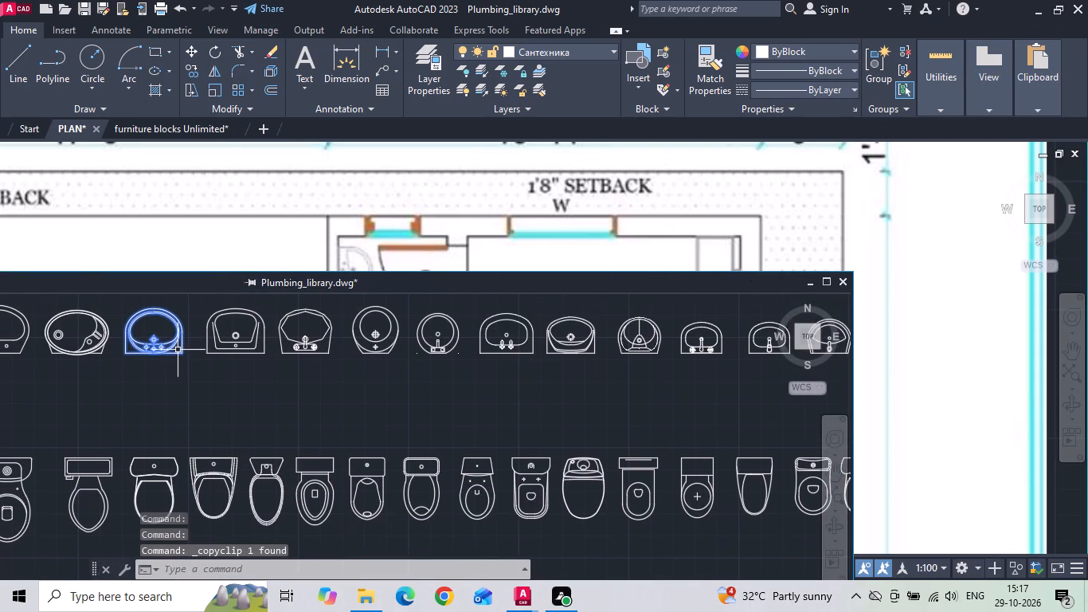
click(76, 132)
scroll(496, 249, down, 3)
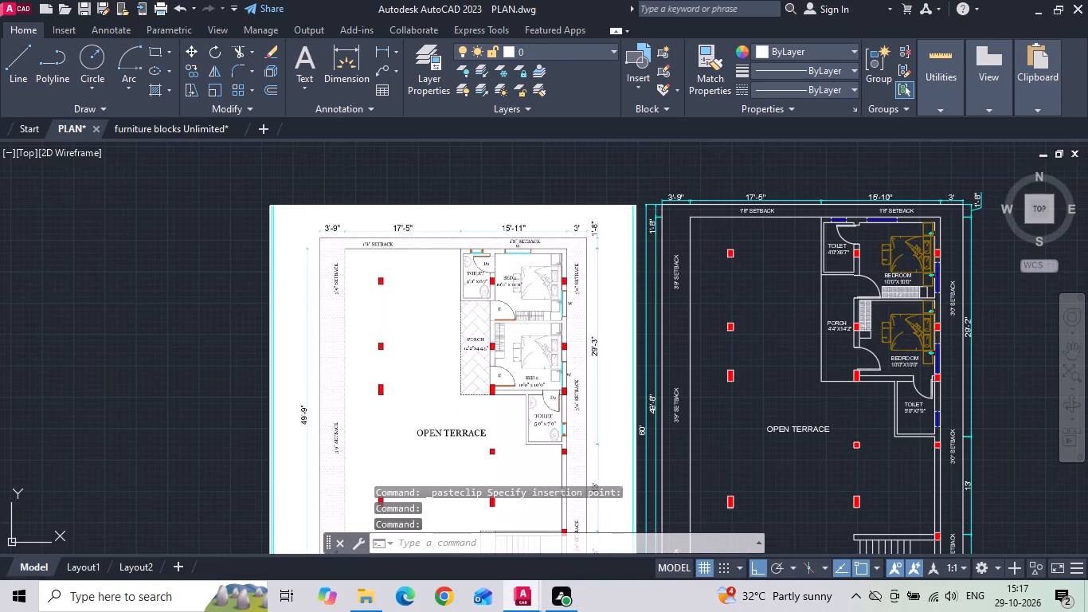
key(ctrl+v)
scroll(380, 294, down, 3)
click(556, 285)
Move the small two-tap washbasin next to the large oval-bowl washbasin, with Ortho turned off.
scroll(568, 304, down, 1)
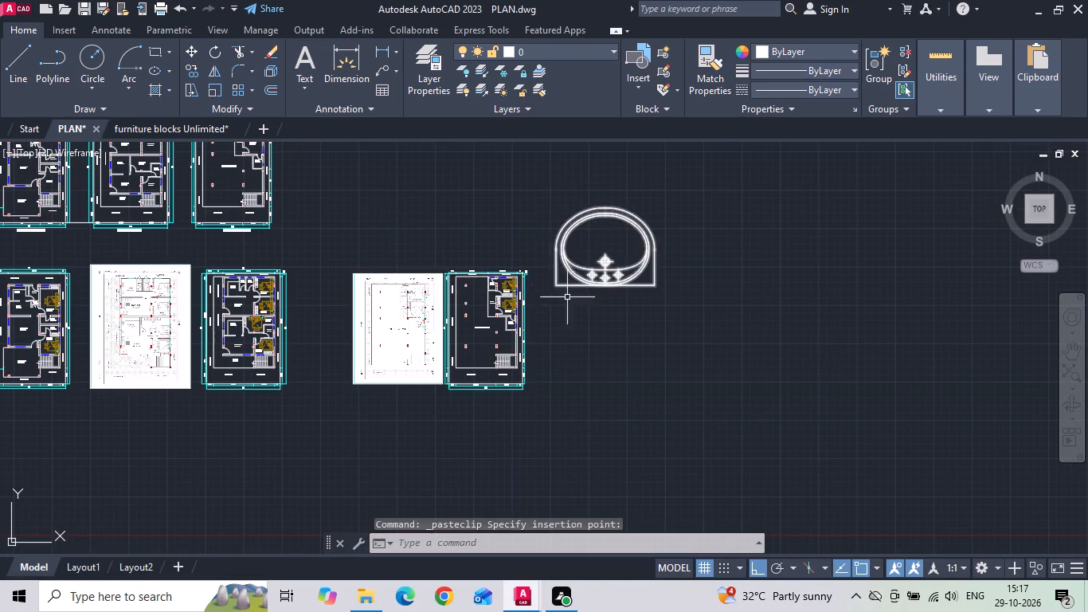
scroll(568, 313, down, 2)
click(533, 233)
right_click(533, 233)
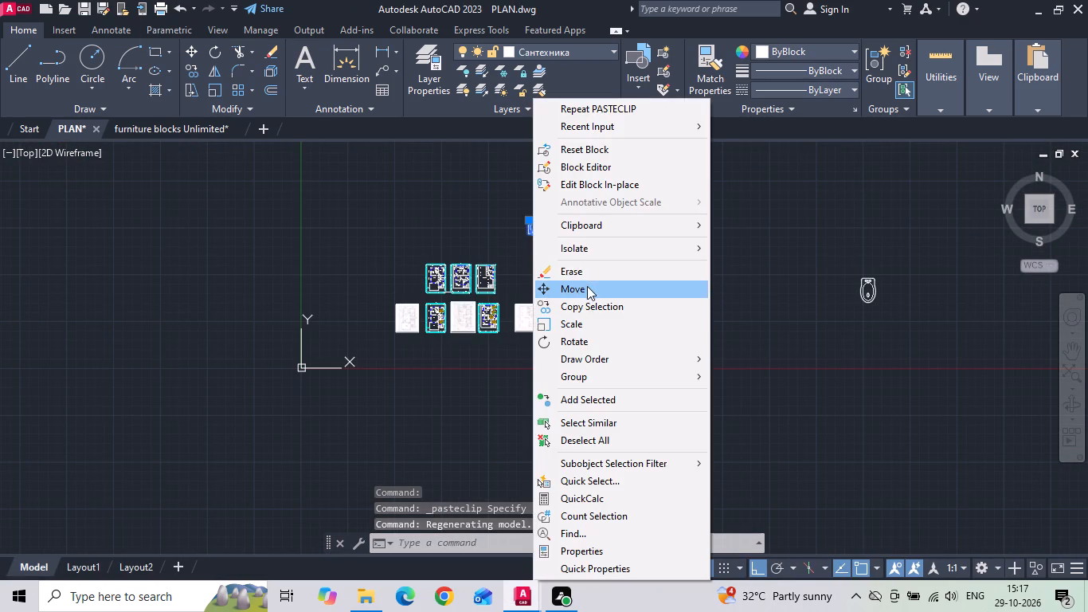
click(587, 286)
drag(558, 225, 562, 235)
scroll(631, 301, up, 2)
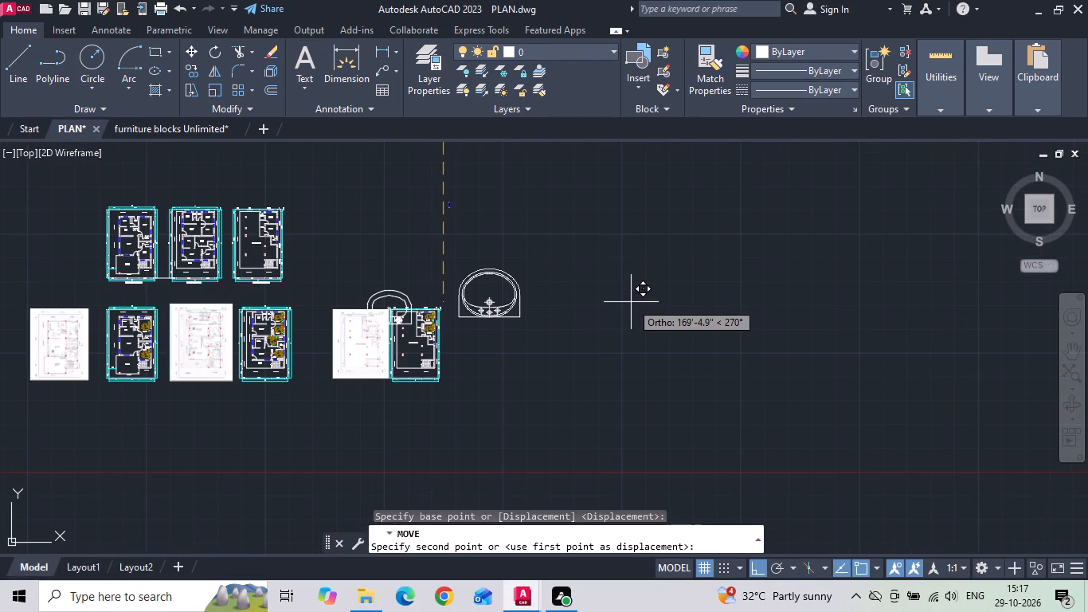
key(F8)
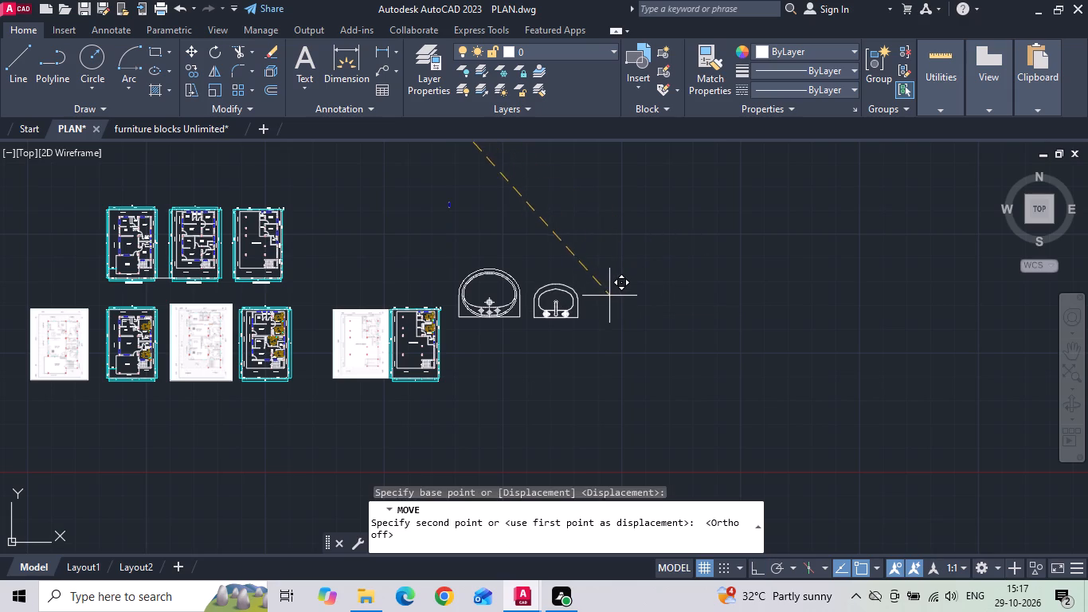
click(609, 296)
Move the oval toilet pan next to the small two-tap washbasin so the three fixtures stand in a row.
scroll(465, 296, down, 1)
click(951, 283)
right_click(926, 278)
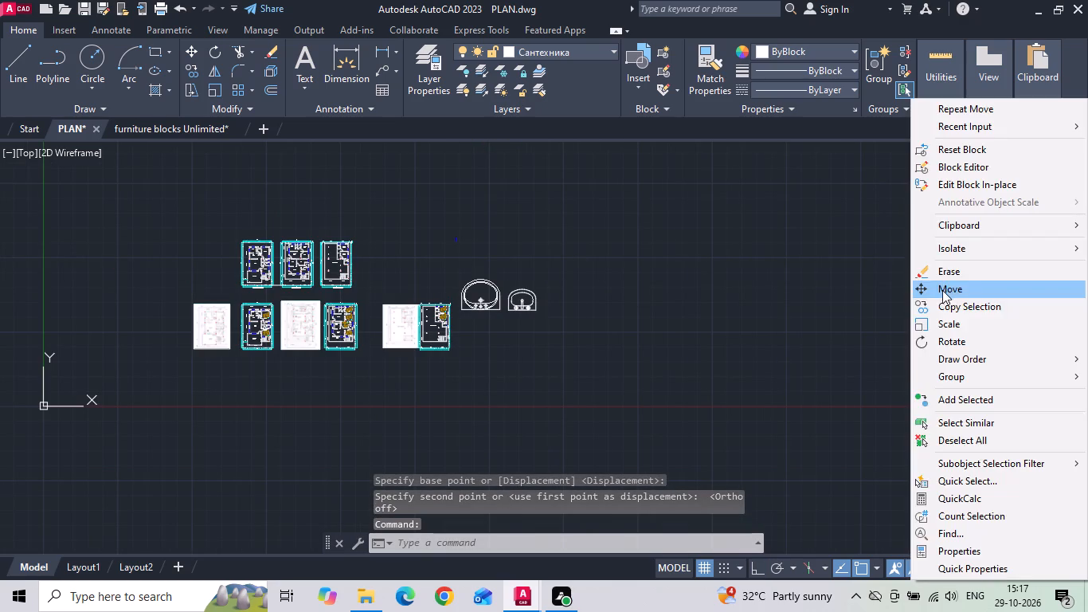
click(945, 291)
drag(941, 293, 931, 294)
scroll(554, 295, up, 2)
click(538, 306)
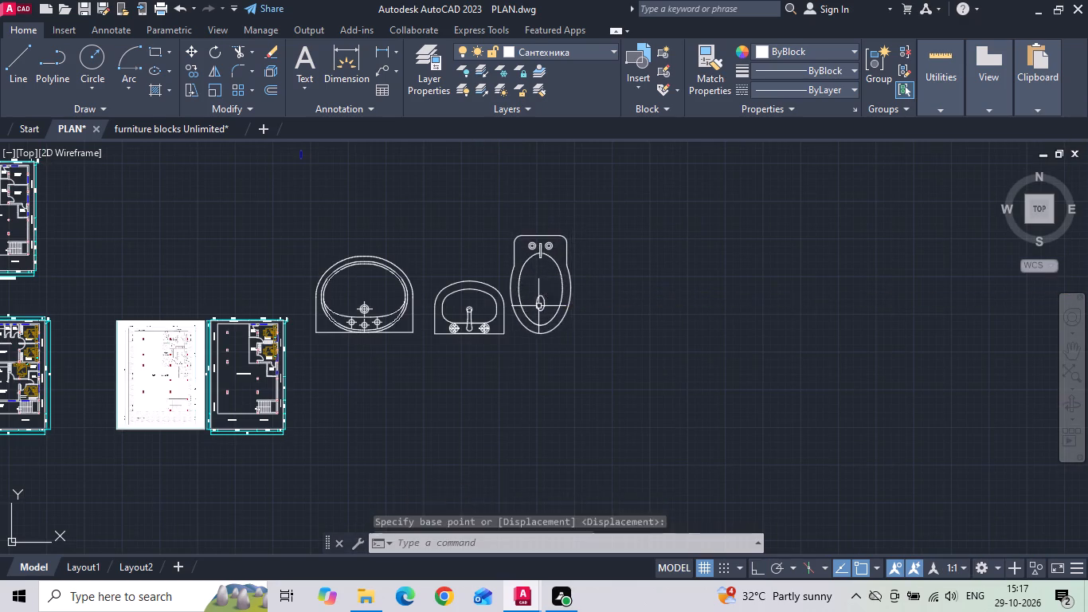
Scale down the large washbasin, small washbasin and toilet pan together, using a base point on the large washbasin.
click(541, 296)
drag(654, 222, 565, 292)
click(357, 359)
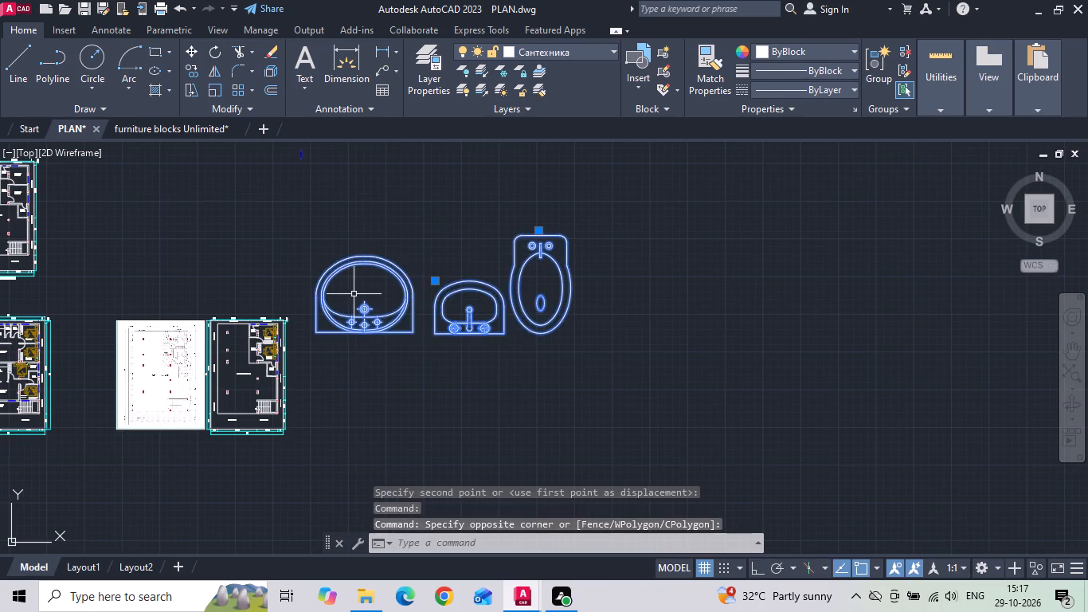
right_click(354, 287)
click(384, 345)
drag(366, 308, 374, 339)
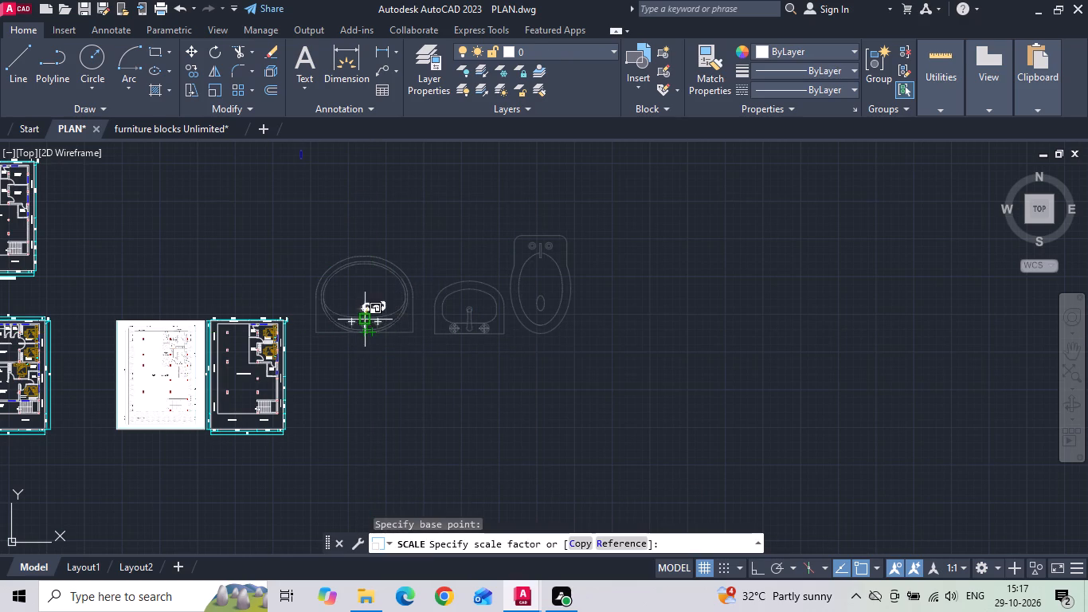
click(362, 320)
Move the three fixtures into the open terrace area of the drawn plan, beside the 4'0"X6'7" toilet.
scroll(200, 355, up, 3)
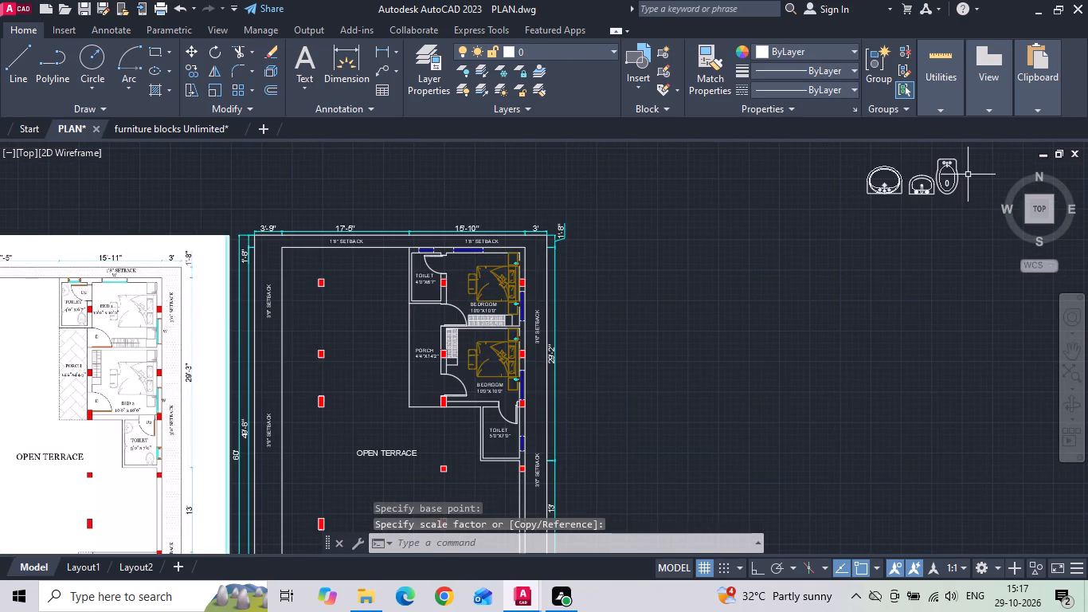
drag(969, 175, 926, 182)
click(820, 198)
right_click(819, 196)
click(847, 307)
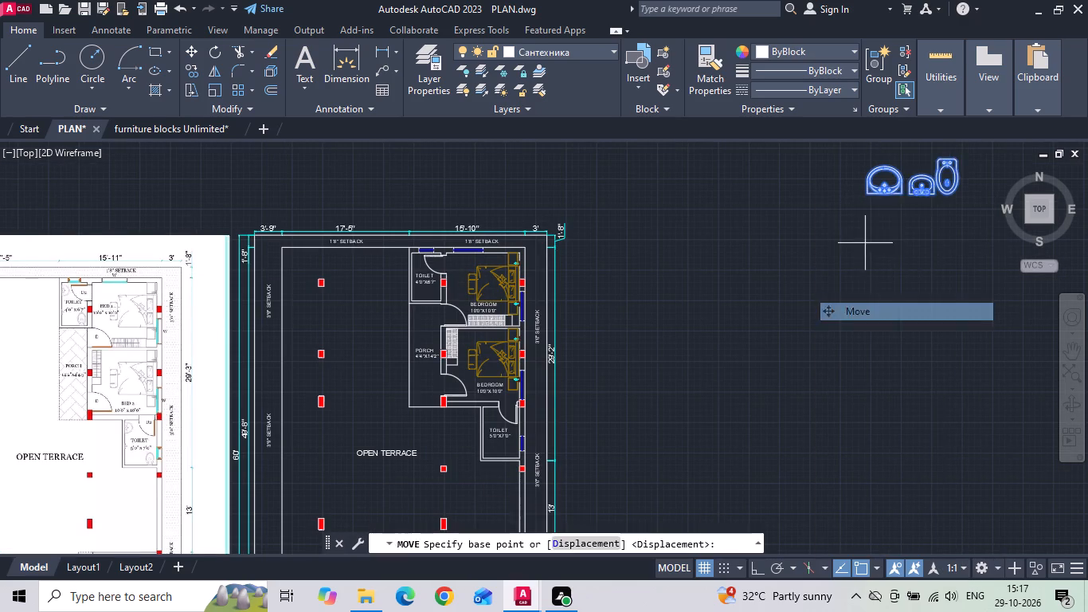
drag(914, 193, 906, 200)
scroll(339, 309, up, 2)
click(366, 345)
middle_drag(356, 344, 652, 343)
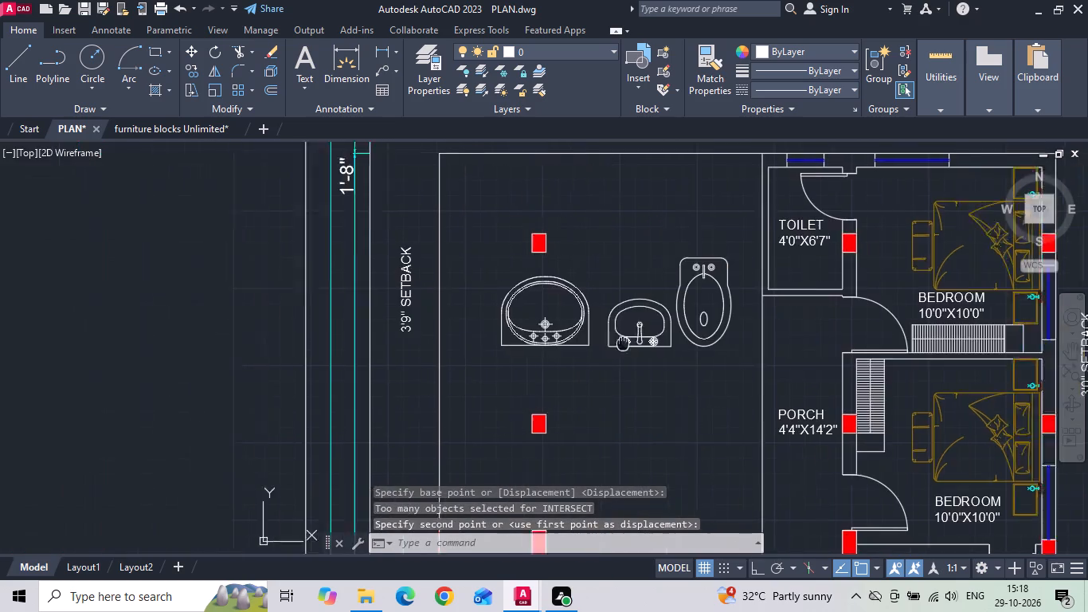
middle_drag(652, 343, 659, 343)
scroll(668, 343, down, 1)
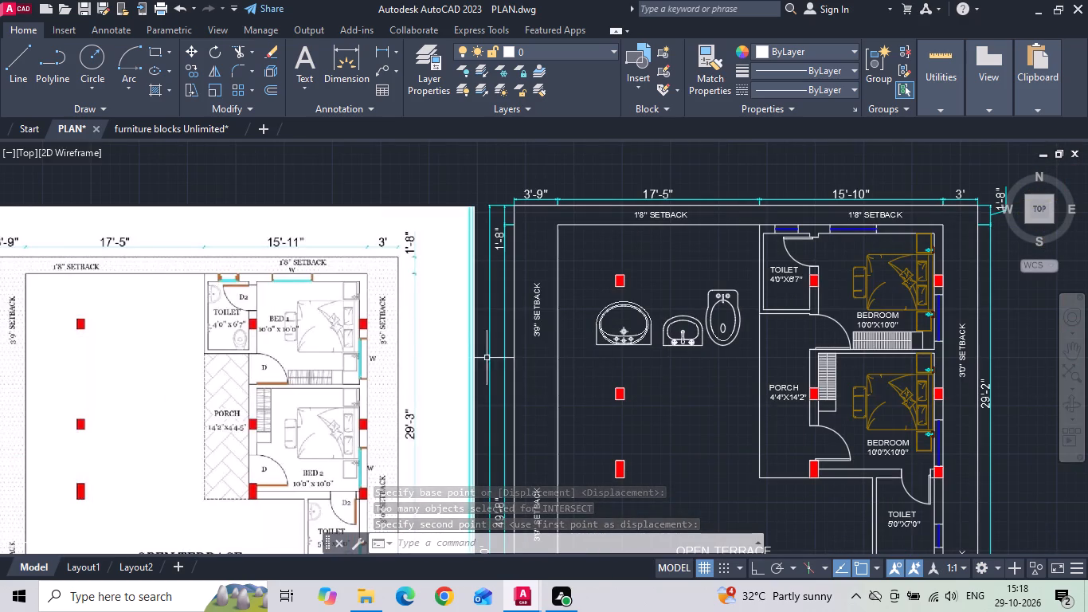
Compare the fixtures with the reference plan and erase the large oval-bowl washbasin.
scroll(260, 301, up, 3)
scroll(260, 301, down, 2)
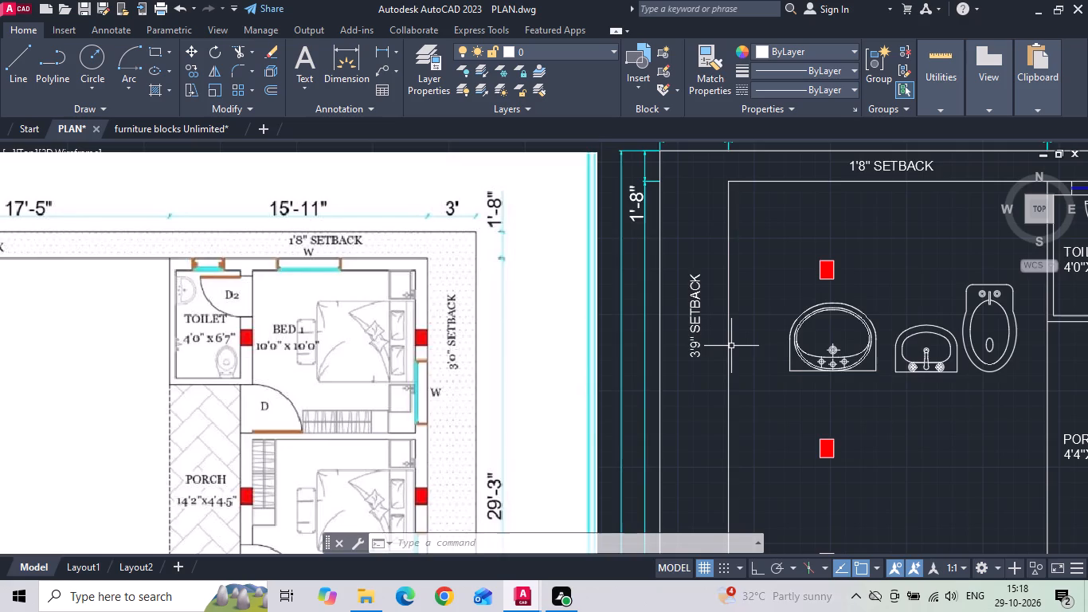
scroll(731, 348, down, 1)
scroll(392, 335, up, 1)
scroll(244, 300, down, 1)
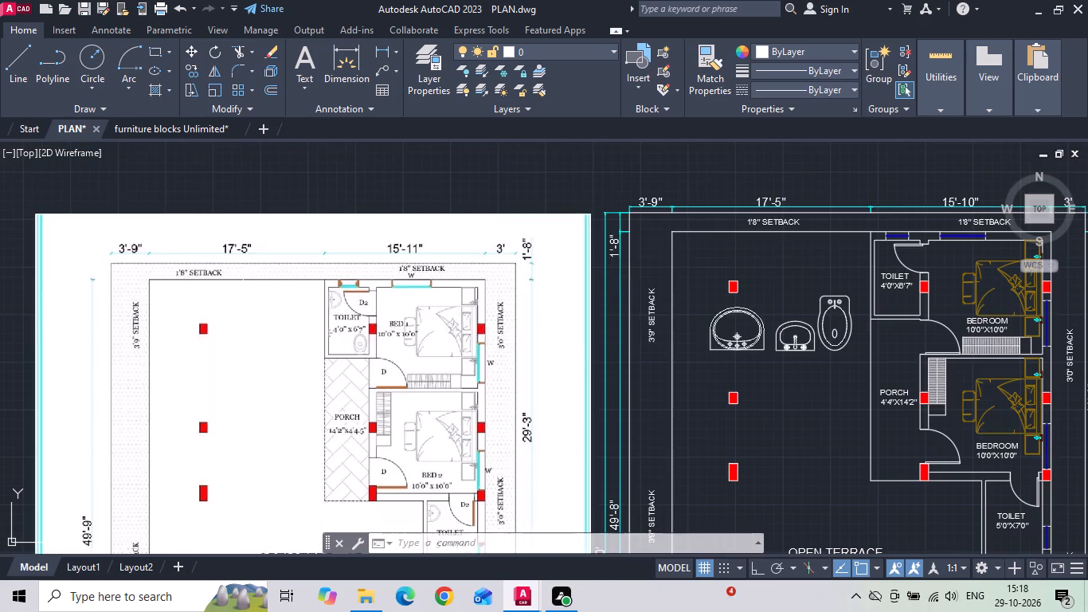
scroll(827, 343, up, 2)
click(628, 354)
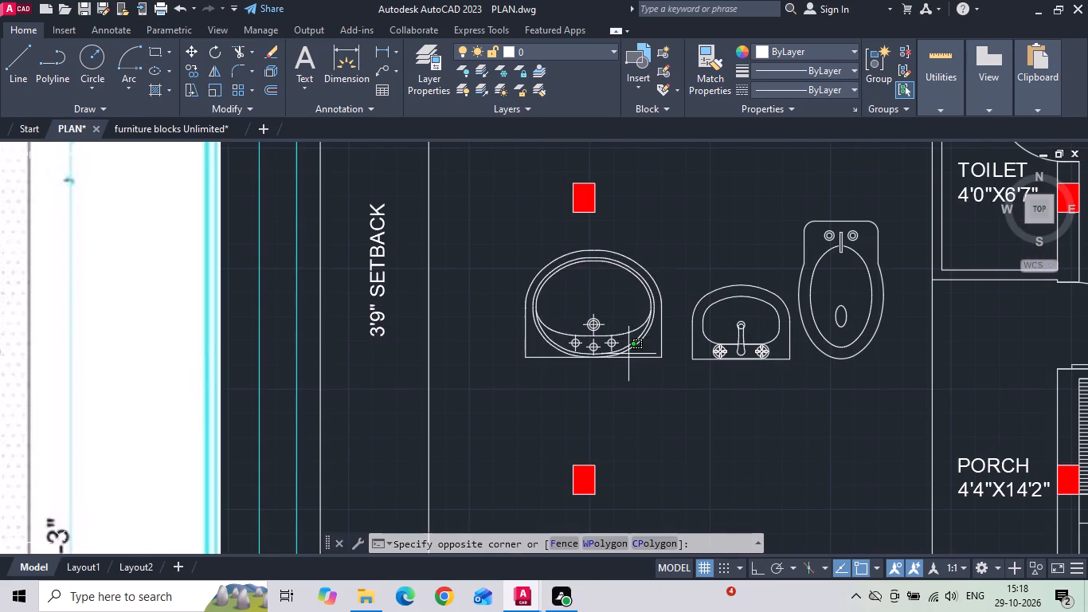
click(570, 320)
key(Delete)
Scale down the small washbasin and the toilet pan together to suit the 4'0"X6'7" toilet.
scroll(570, 320, down, 1)
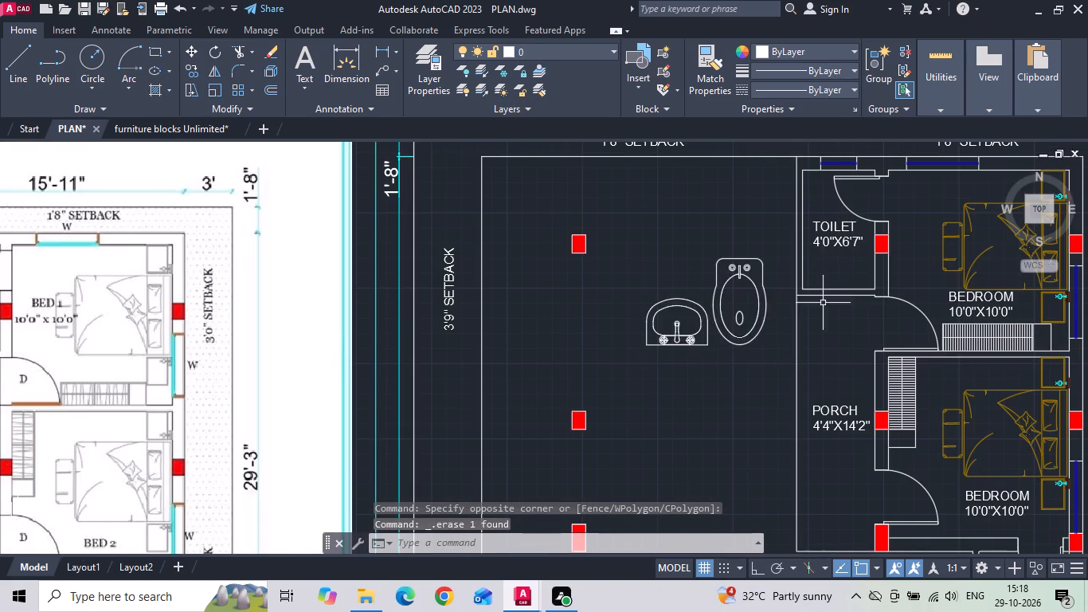
middle_drag(681, 324, 654, 329)
drag(697, 304, 632, 331)
click(613, 333)
right_click(610, 331)
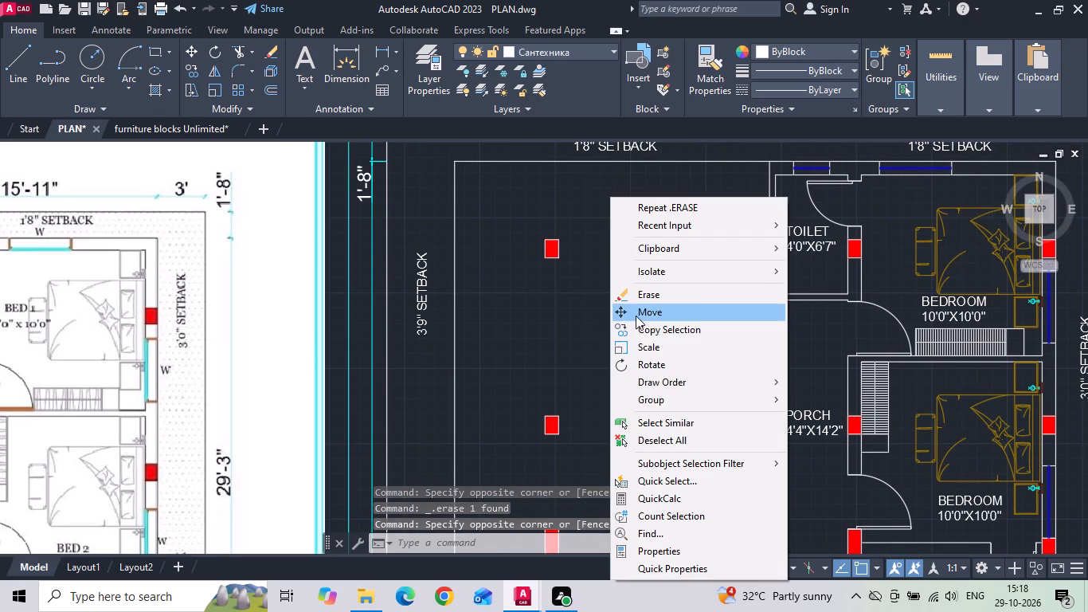
click(640, 349)
drag(648, 311, 650, 318)
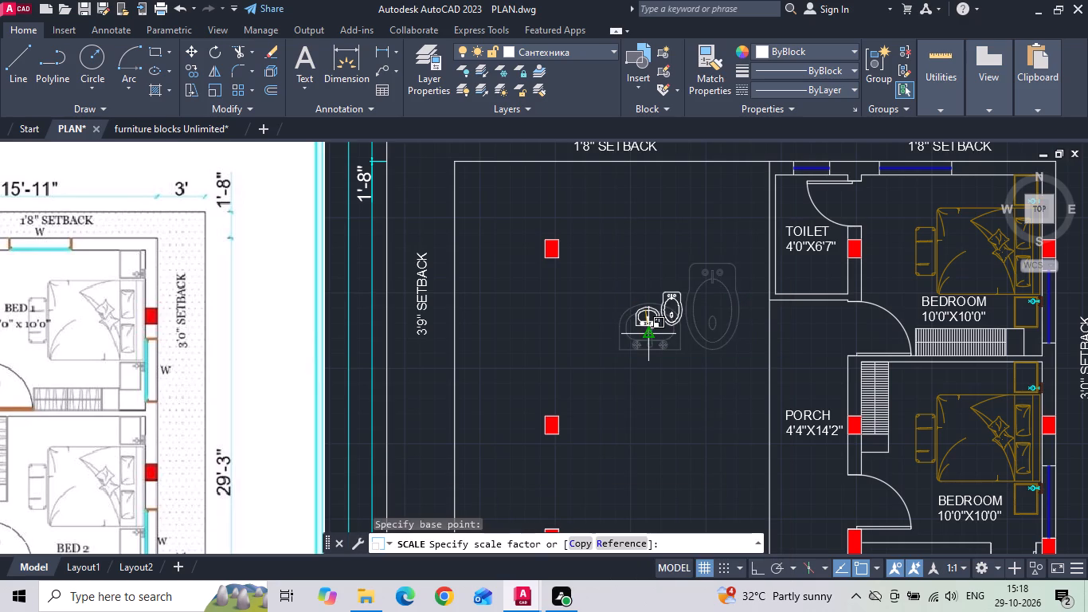
click(650, 337)
scroll(663, 301, down, 1)
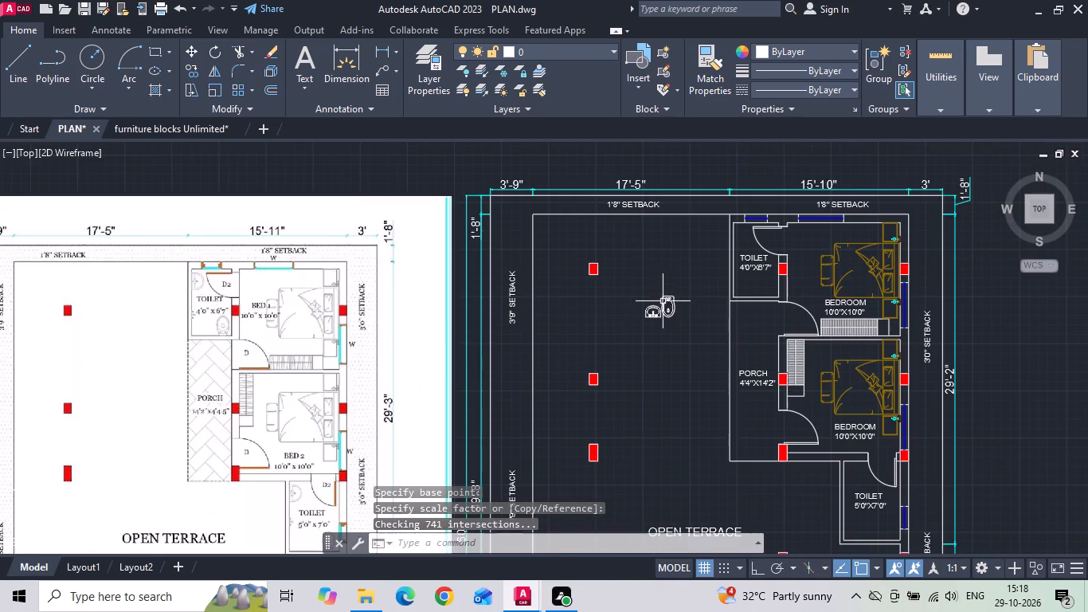
Rotate the toilet pan 180° with Ortho turned on.
click(668, 296)
right_click(668, 296)
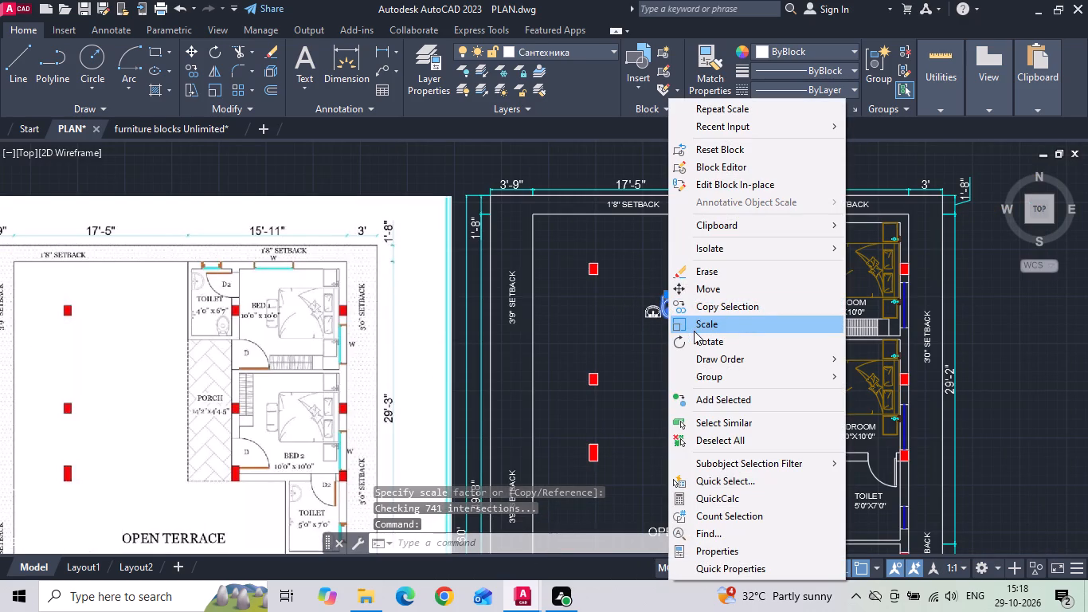
click(695, 340)
scroll(687, 294, up, 1)
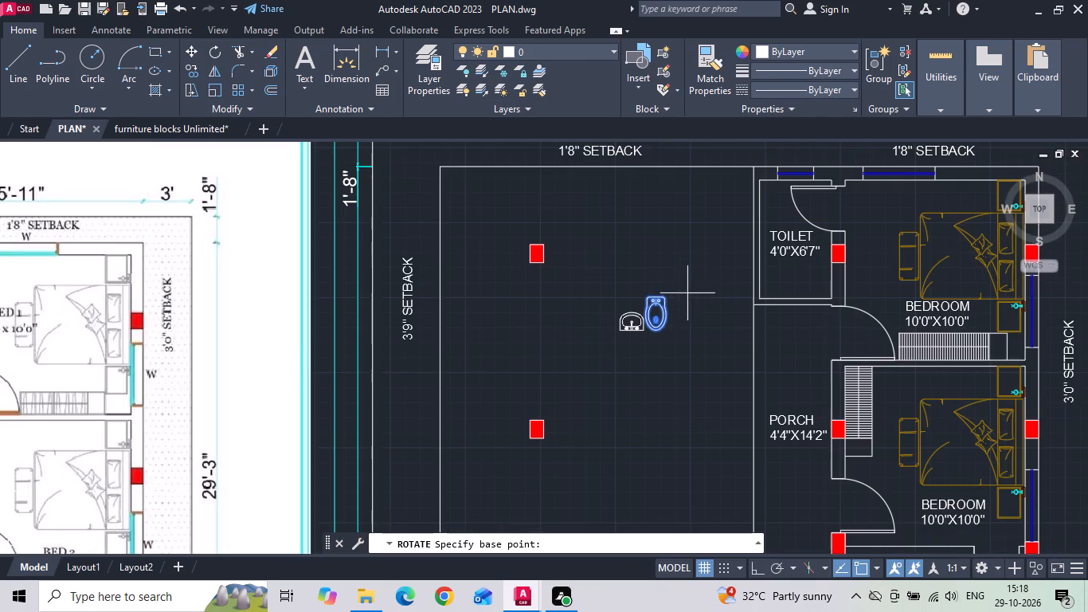
key(F8)
drag(682, 278, 677, 289)
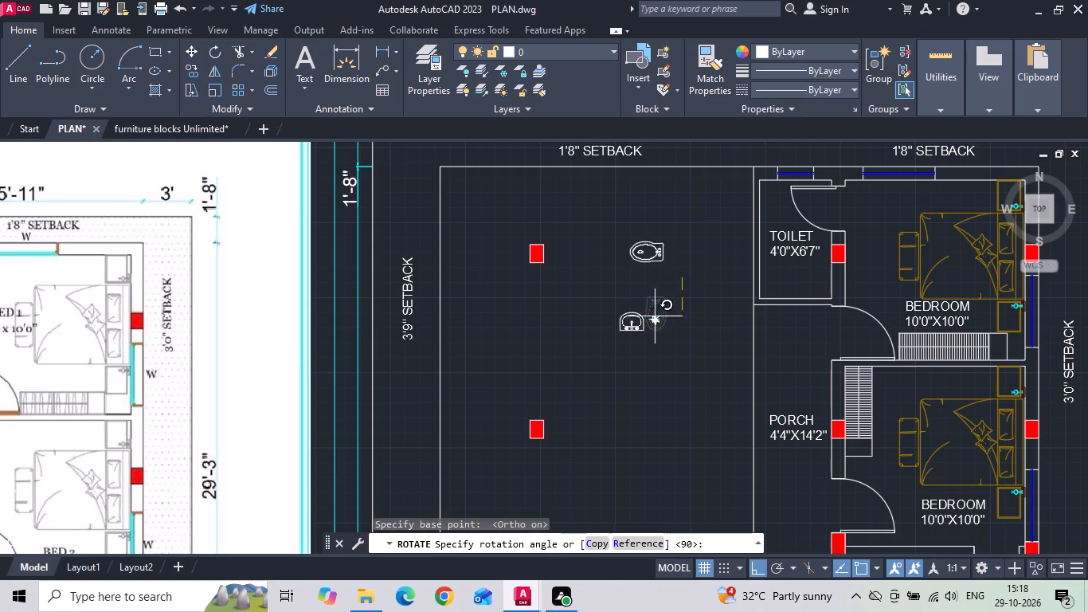
click(562, 343)
Move the toilet pan by its tank edge into the 4'0"X6'7" toilet, against the bottom wall in the lower-right corner.
click(707, 261)
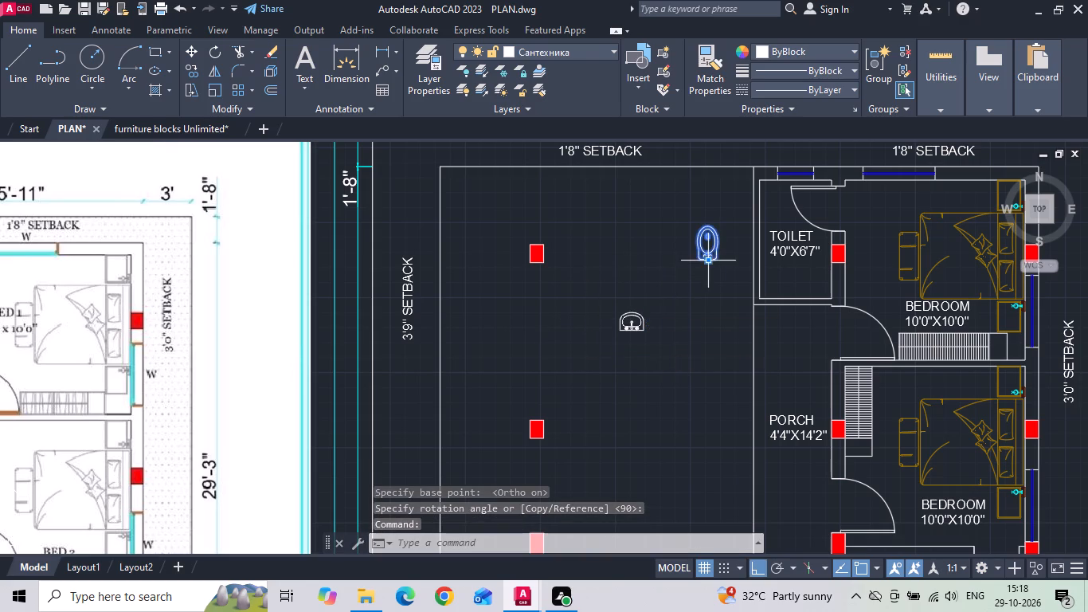
right_click(707, 259)
click(731, 292)
scroll(731, 293, down, 1)
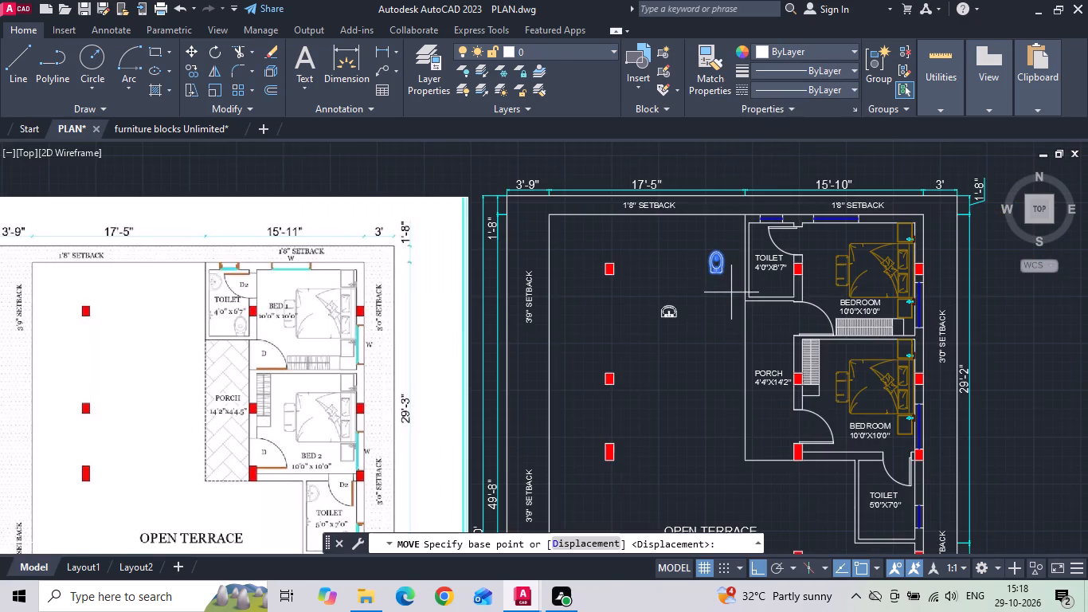
scroll(733, 272, up, 3)
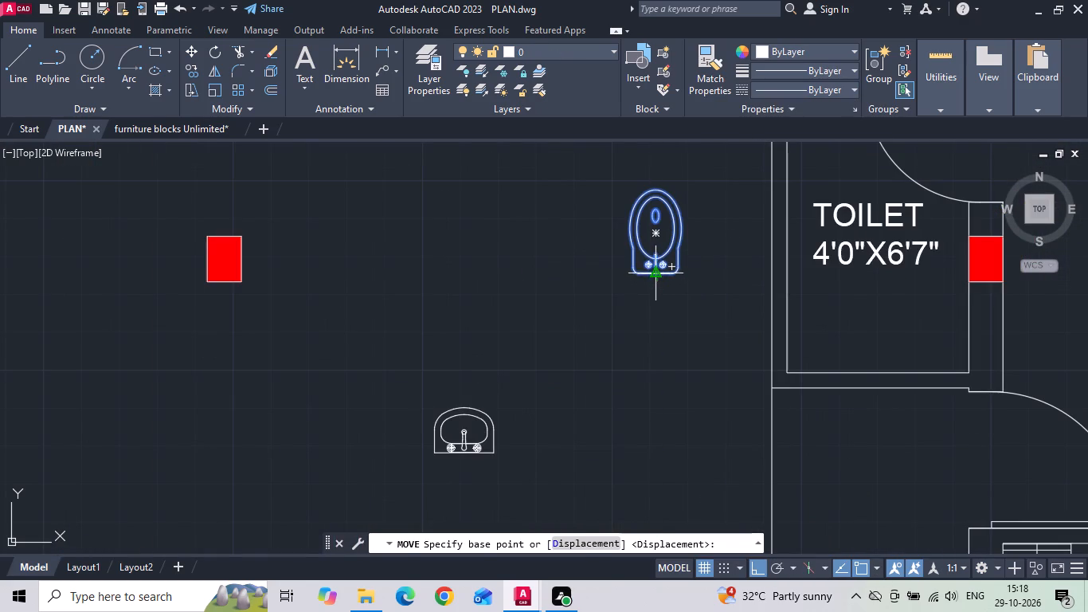
click(656, 275)
click(943, 371)
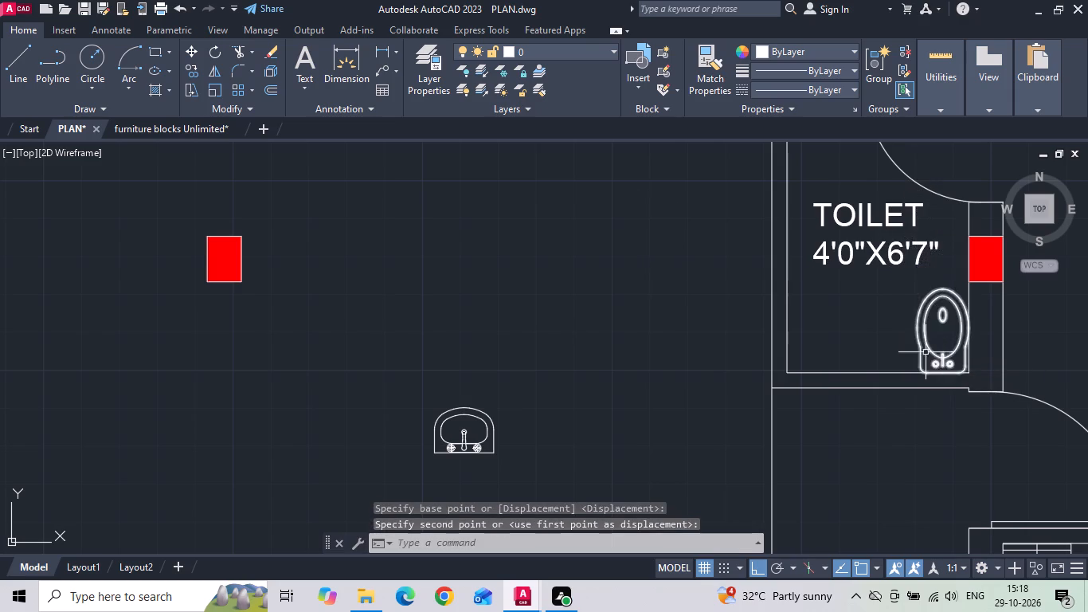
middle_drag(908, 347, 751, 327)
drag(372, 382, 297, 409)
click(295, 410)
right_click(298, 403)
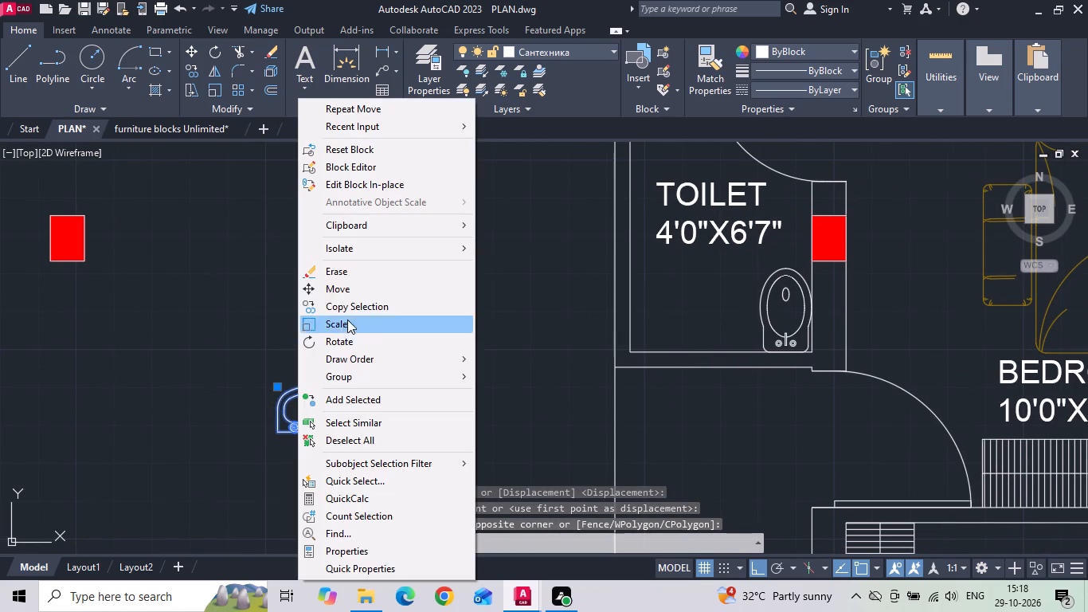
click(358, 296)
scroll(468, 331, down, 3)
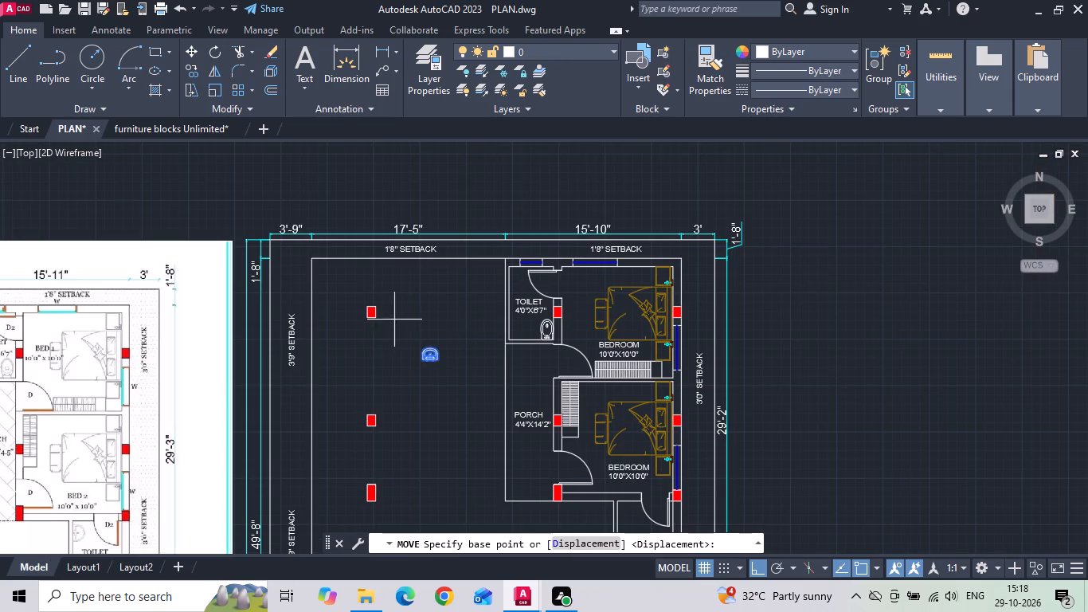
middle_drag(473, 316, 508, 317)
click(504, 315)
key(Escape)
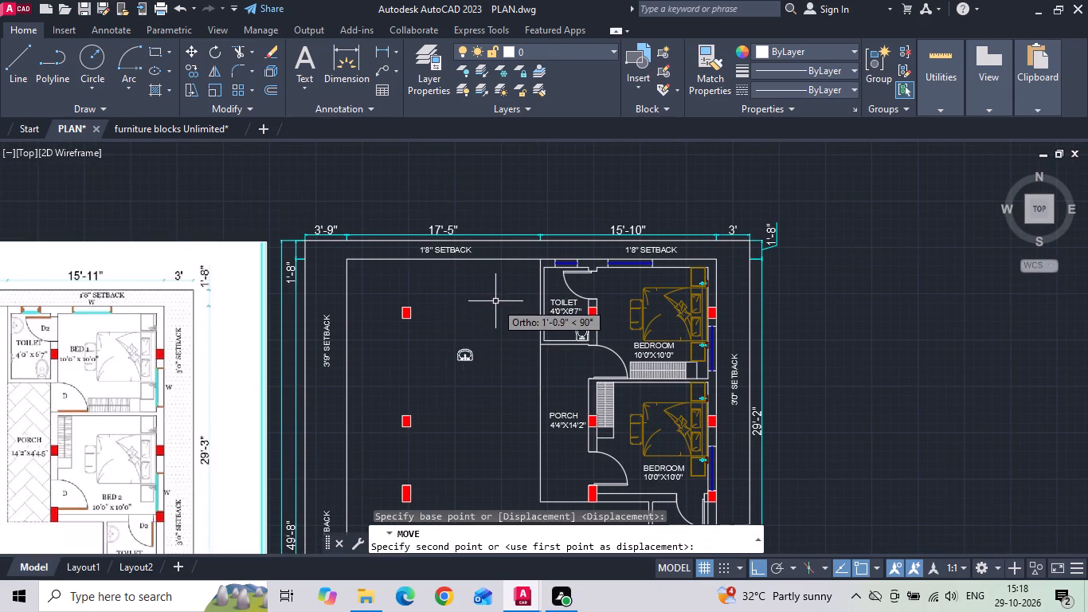
Rotate the small washbasin 90° clockwise so its tap side faces the toilet's left wall.
scroll(466, 358, up, 2)
click(464, 359)
right_click(464, 358)
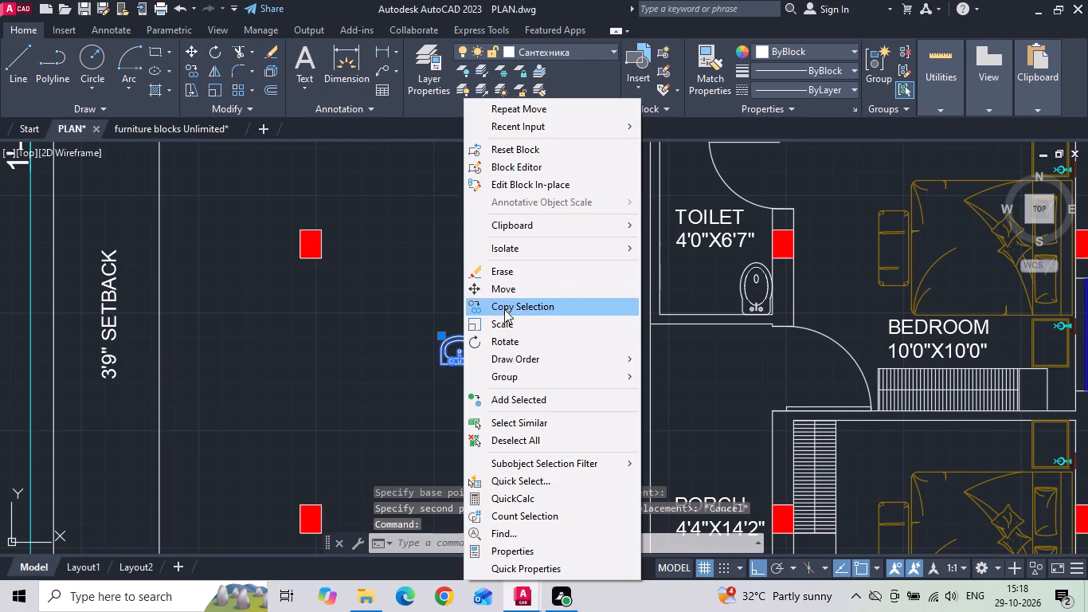
click(507, 337)
drag(528, 275, 529, 290)
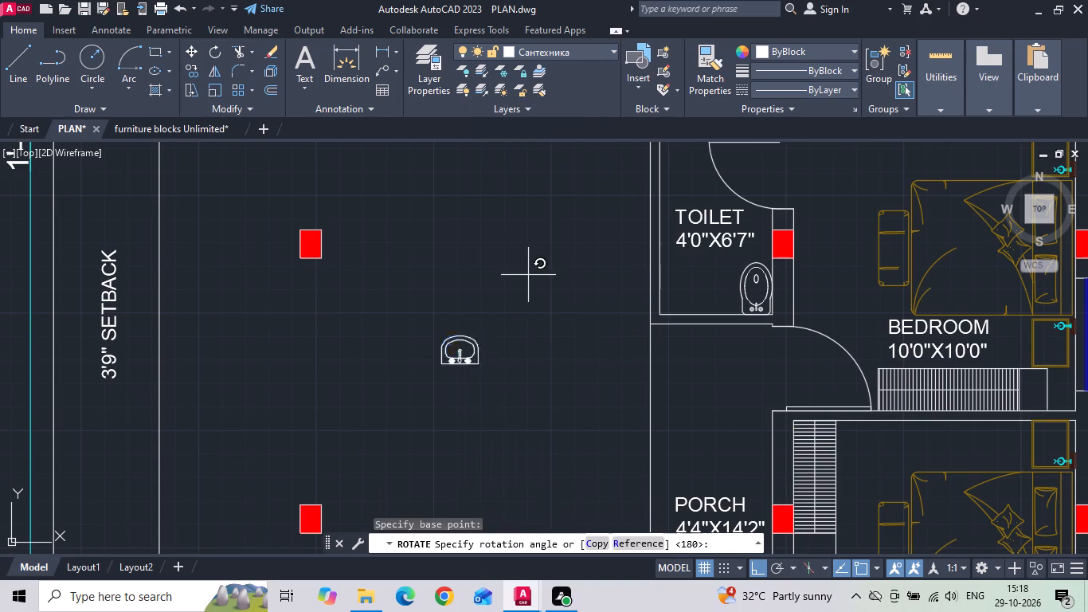
click(526, 308)
Move the rotated washbasin into the 4'0"X6'7" toilet, against the left wall at the upper corner.
click(491, 235)
click(440, 188)
right_click(439, 188)
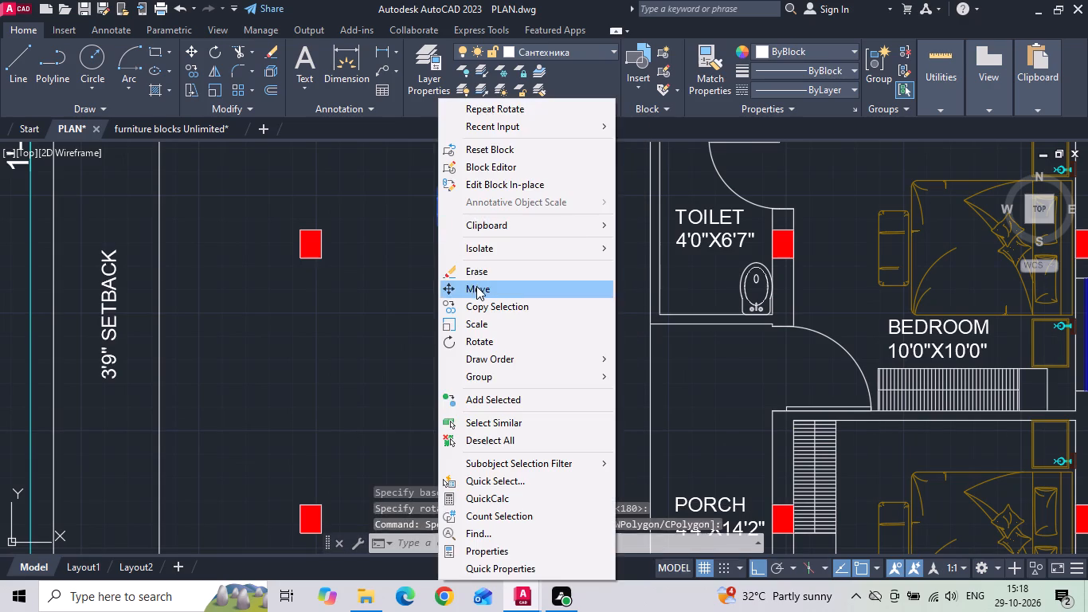
click(476, 289)
click(438, 189)
scroll(618, 160, up, 1)
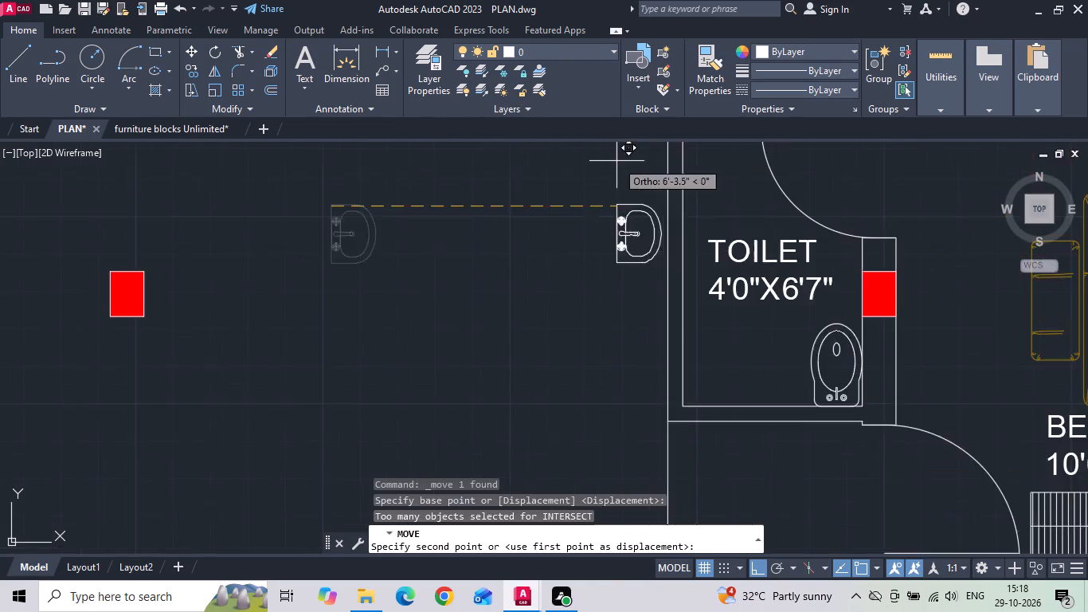
middle_drag(623, 178, 616, 237)
click(677, 166)
key(Escape)
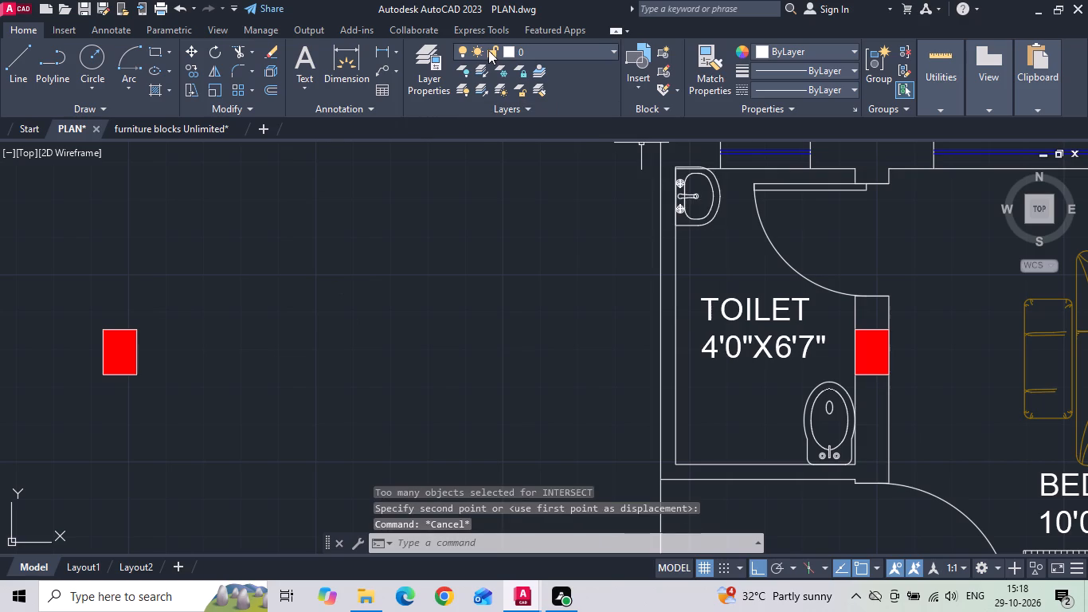
Check the washbasin's depth from its tap side to its front edge with a linear dimension.
click(386, 53)
scroll(711, 170, up, 3)
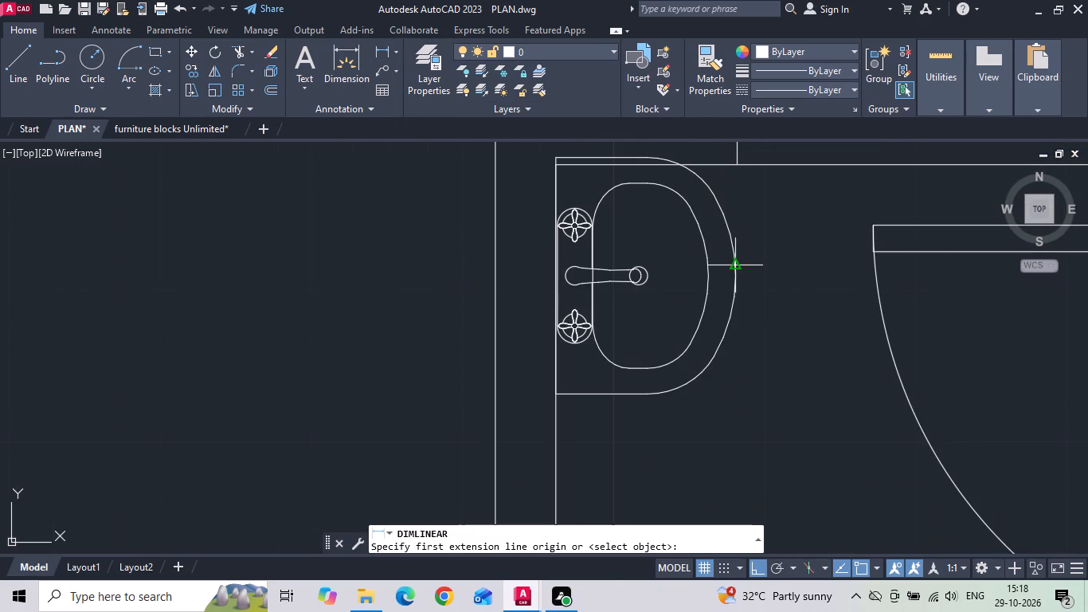
click(738, 271)
click(557, 276)
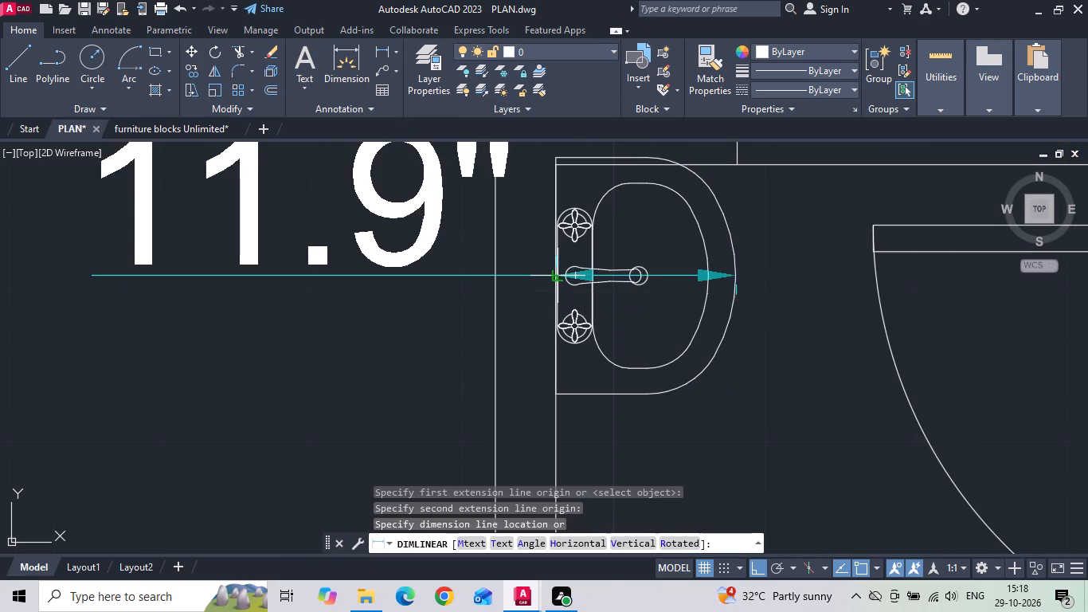
scroll(558, 276, down, 1)
key(Escape)
Move the washbasin by its top-left corner down onto the inner wall corner of the toilet.
click(608, 215)
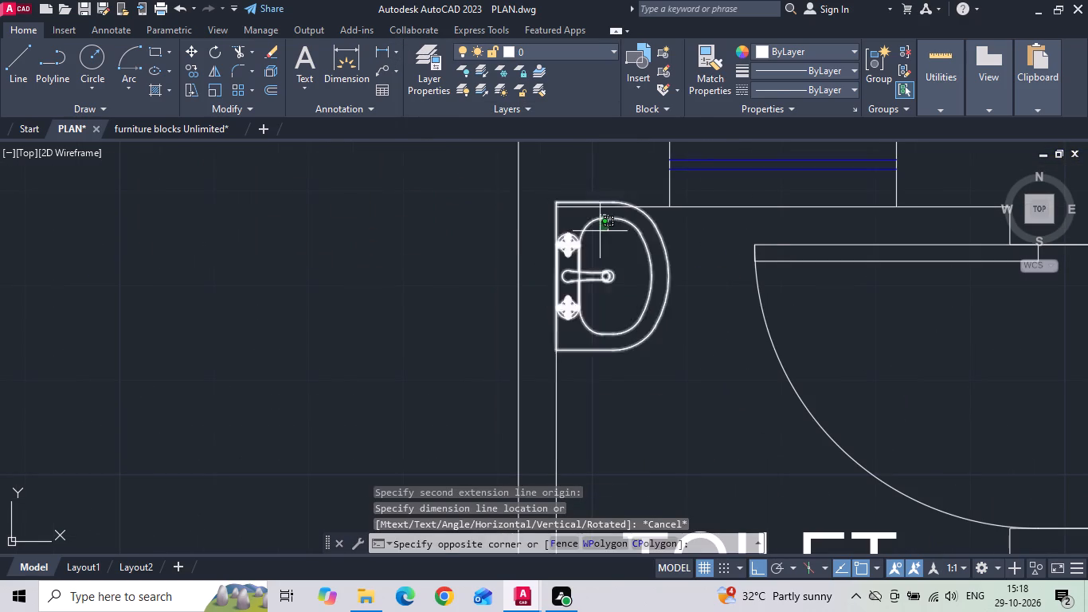
click(600, 232)
right_click(600, 232)
click(627, 285)
scroll(572, 204, up, 3)
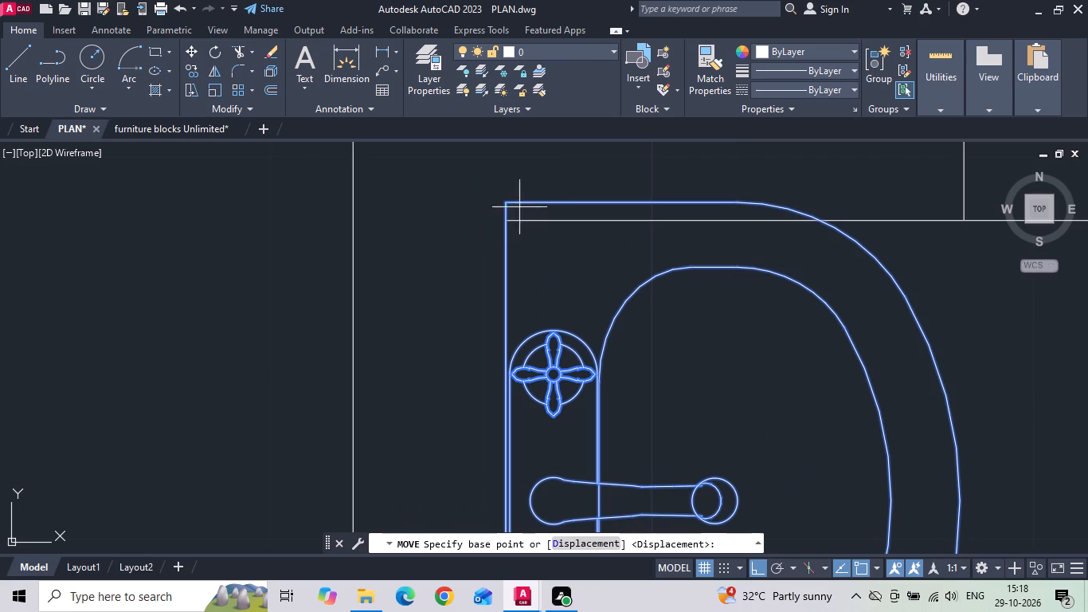
click(508, 204)
click(508, 222)
scroll(508, 222, down, 3)
Scale the washbasin freehand to a marginally smaller size about its top-left corner at the toilet's inner wall corner.
drag(634, 271, 611, 293)
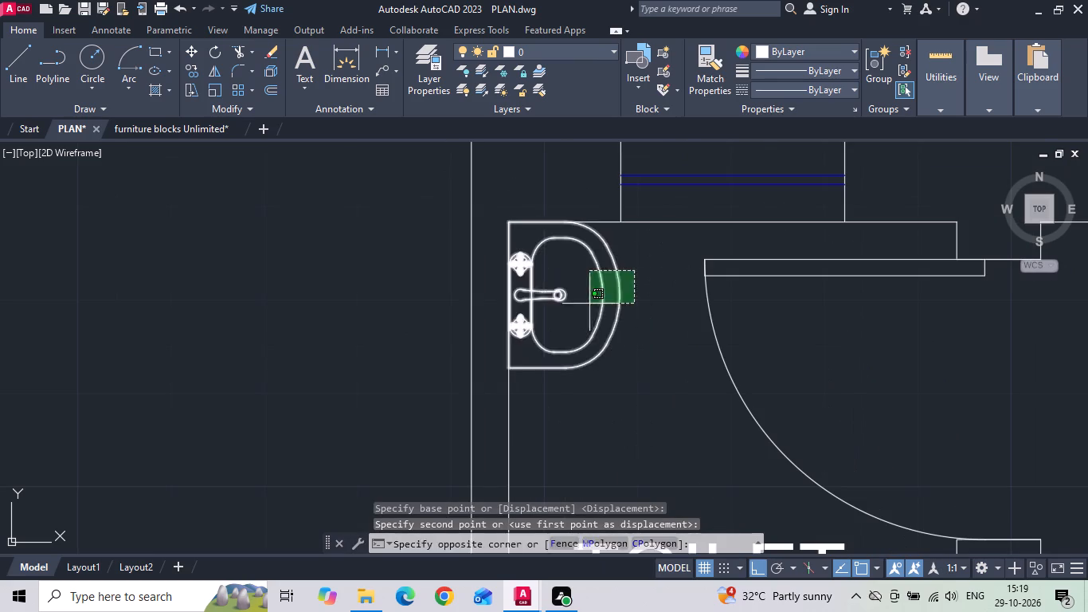
click(589, 304)
right_click(585, 300)
click(609, 322)
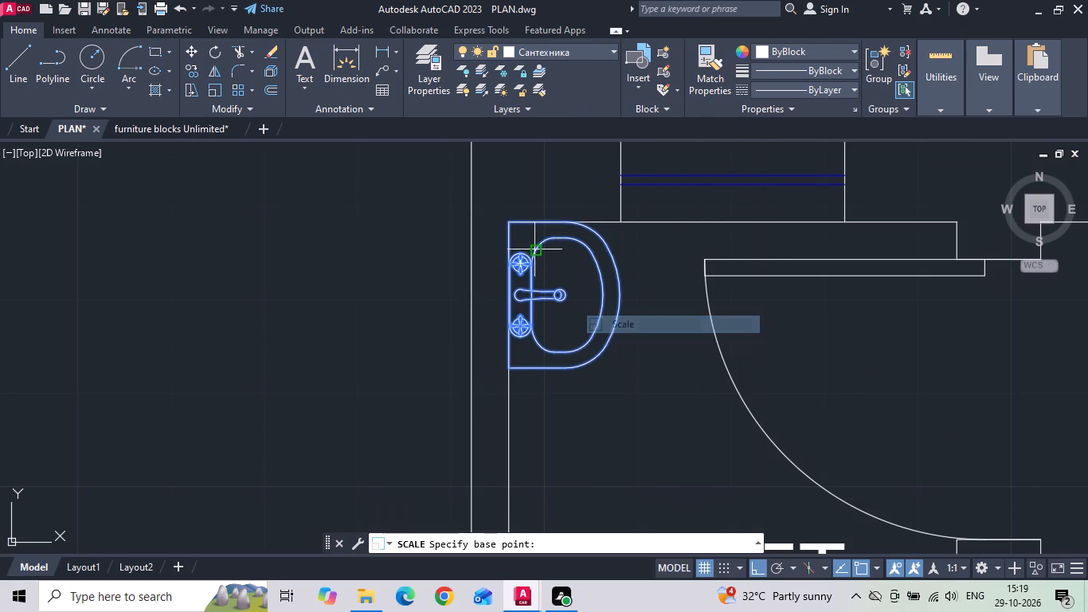
drag(507, 224, 507, 231)
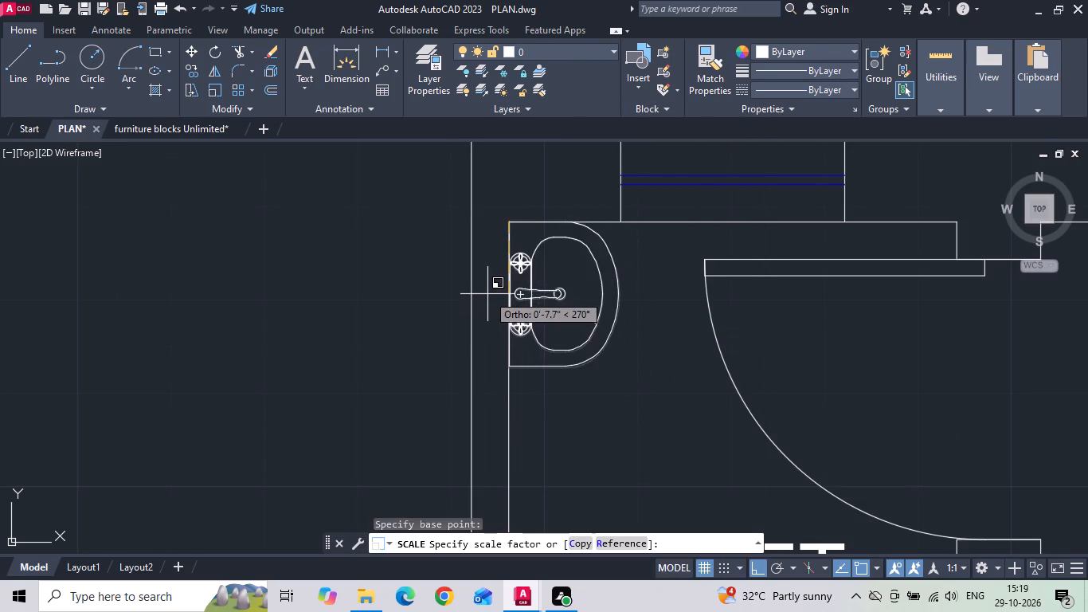
click(487, 296)
Check the WC's length from its back edge to the front of the bowl with a linear dimension.
scroll(526, 206, down, 2)
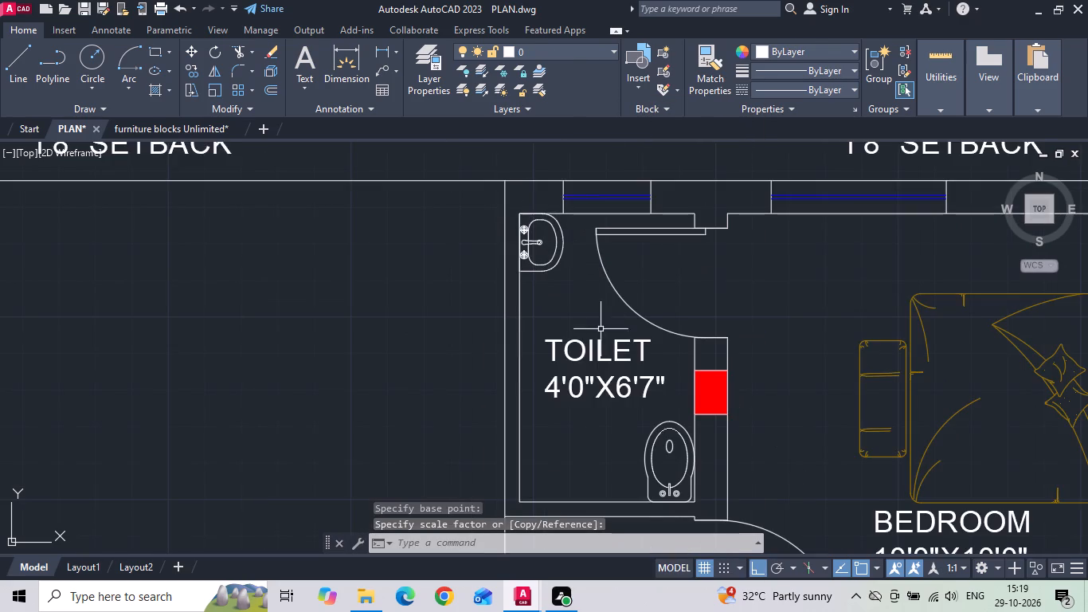
middle_drag(585, 317, 564, 286)
click(388, 56)
scroll(679, 483, up, 1)
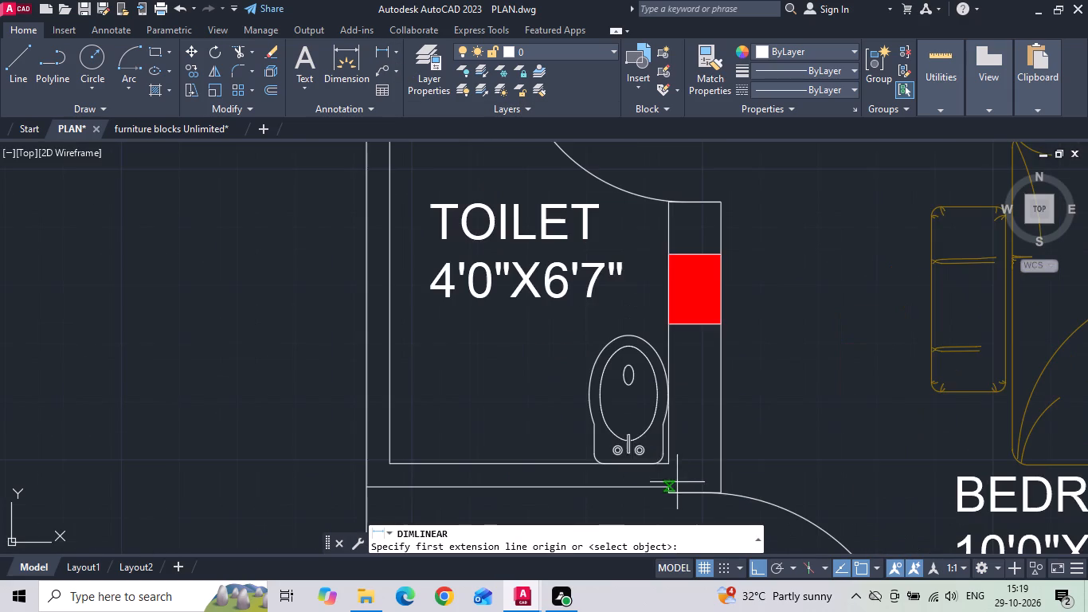
click(631, 465)
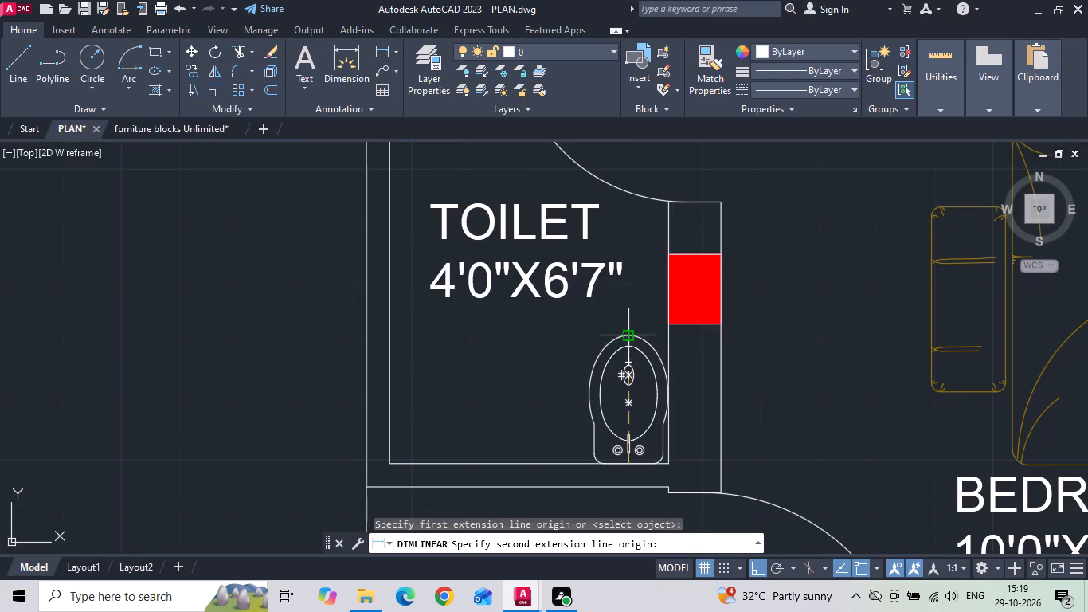
click(630, 337)
key(Escape)
Scale the WC freehand to a slightly larger size about the middle of its back edge on the wall.
click(630, 337)
right_click(630, 336)
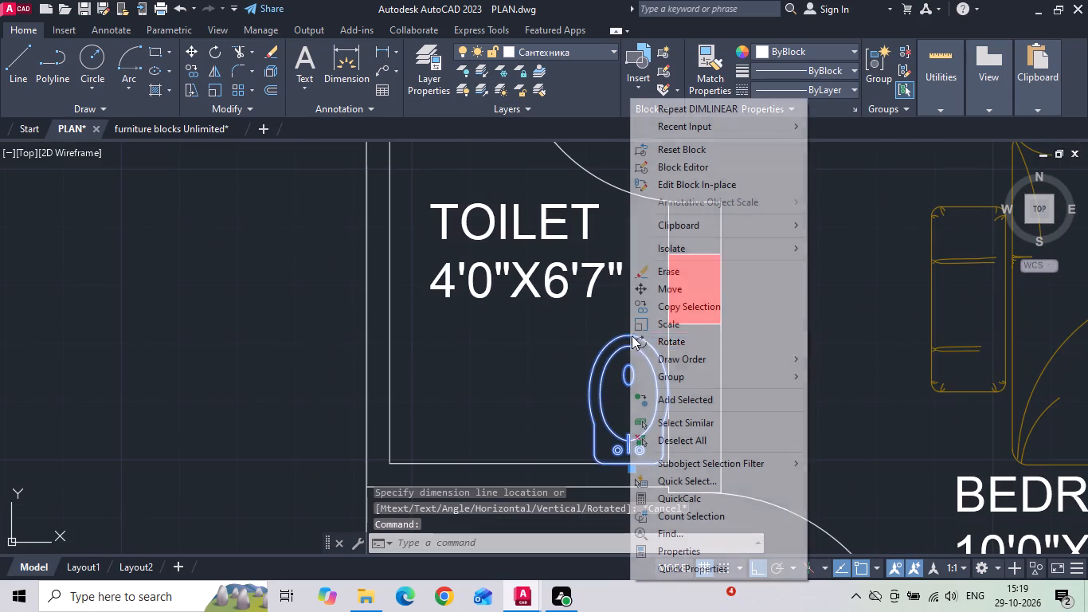
click(667, 324)
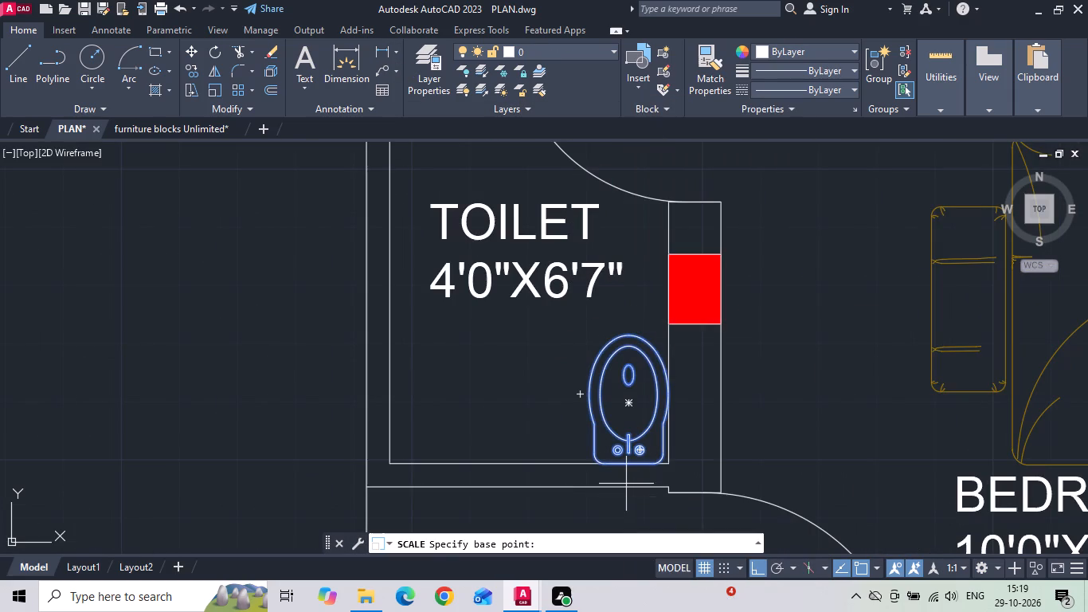
click(632, 461)
scroll(629, 389, up, 1)
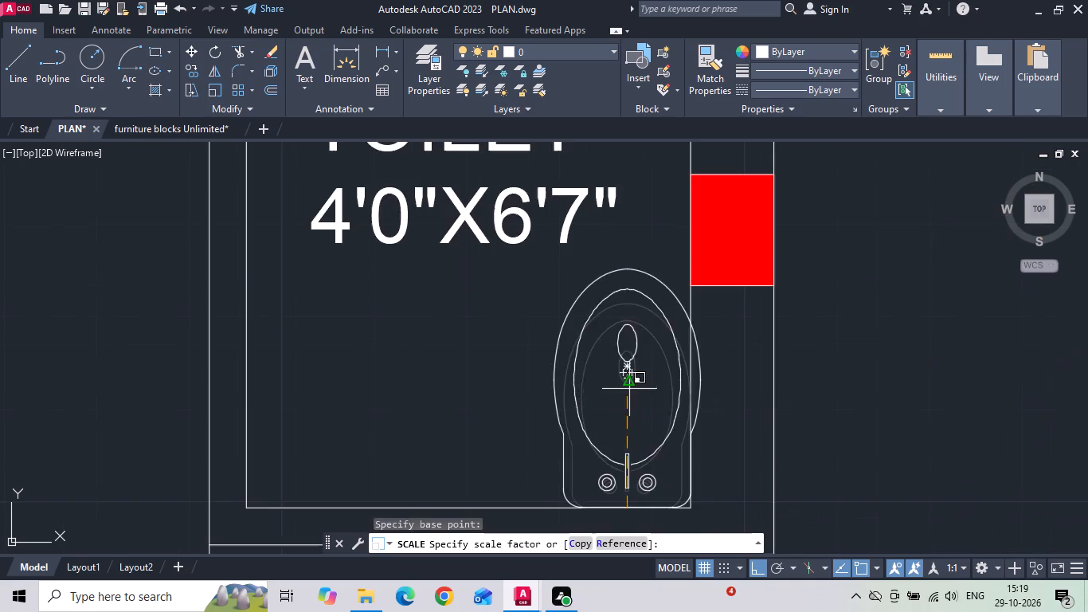
click(620, 399)
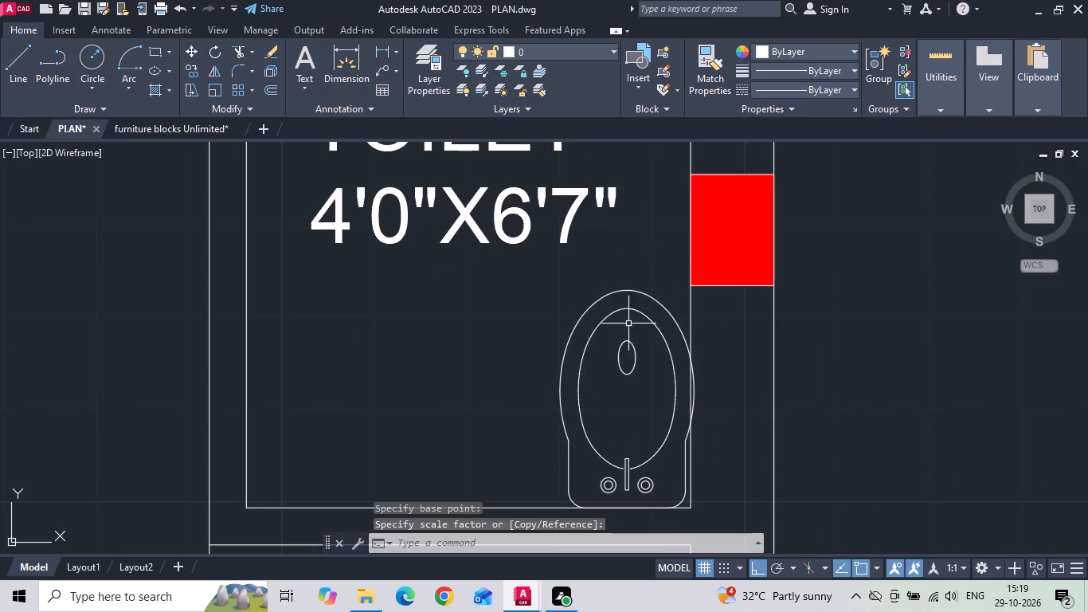
Move the enlarged WC slightly left so its bowl edge meets the inner face of the toilet's right wall.
click(628, 324)
click(605, 298)
right_click(605, 298)
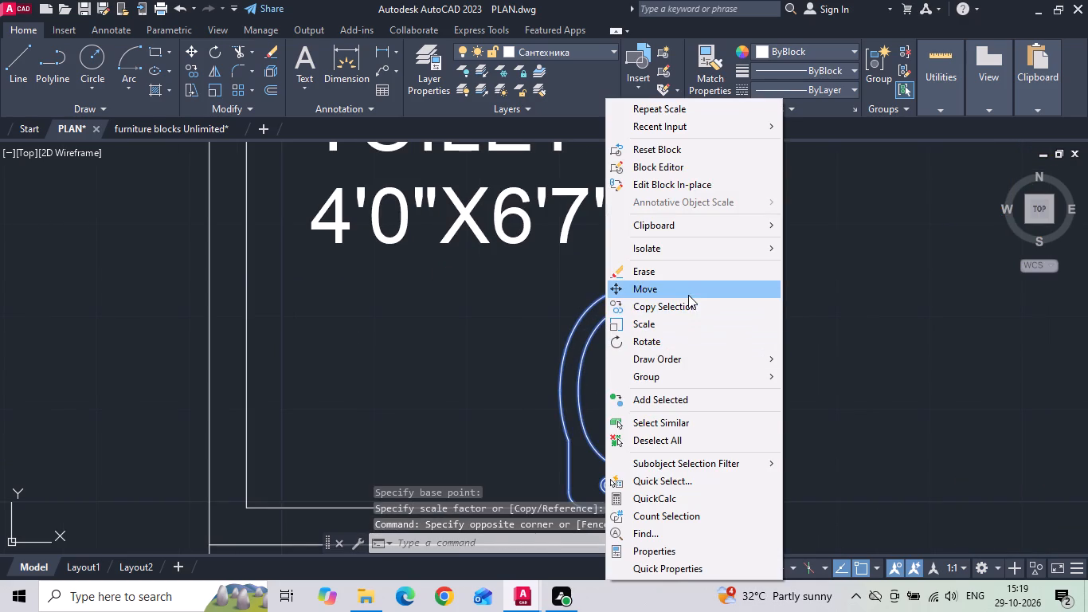
click(688, 295)
click(700, 390)
click(686, 390)
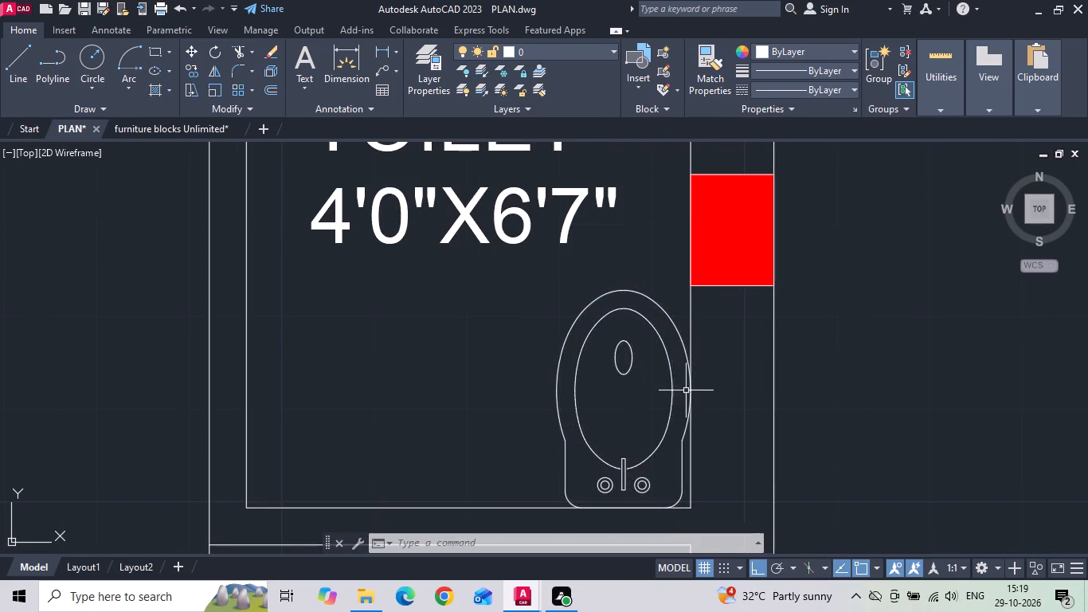
Compare the 4'0"X6'7" toilet with the reference plan and shift the WC a little further left, clear of the right wall.
scroll(601, 357, down, 5)
scroll(597, 391, up, 3)
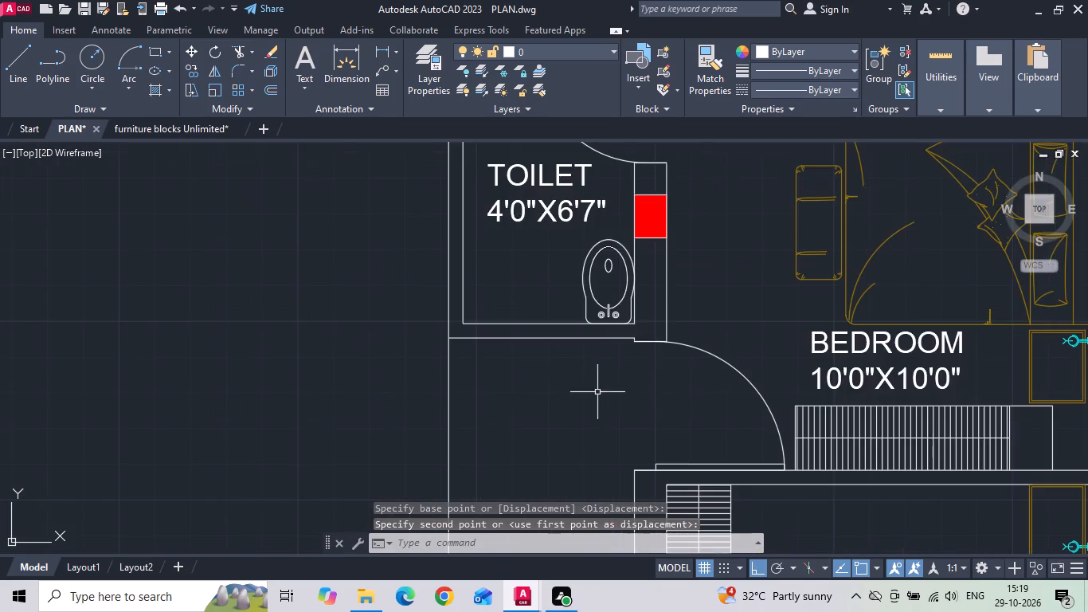
scroll(616, 346, down, 2)
middle_drag(51, 376, 387, 366)
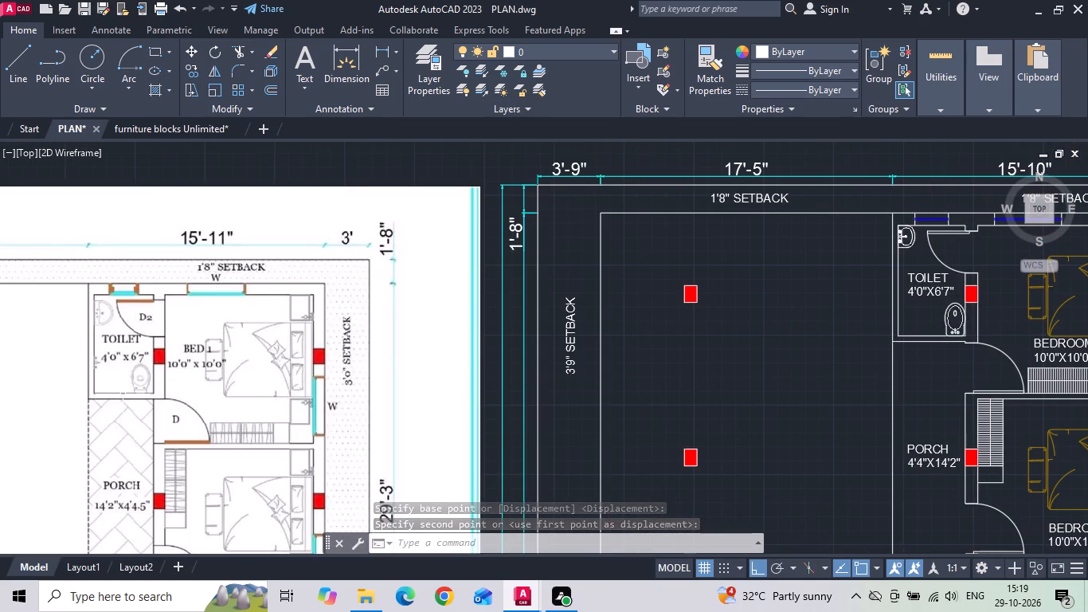
scroll(124, 393, up, 2)
scroll(128, 365, down, 3)
scroll(496, 347, up, 2)
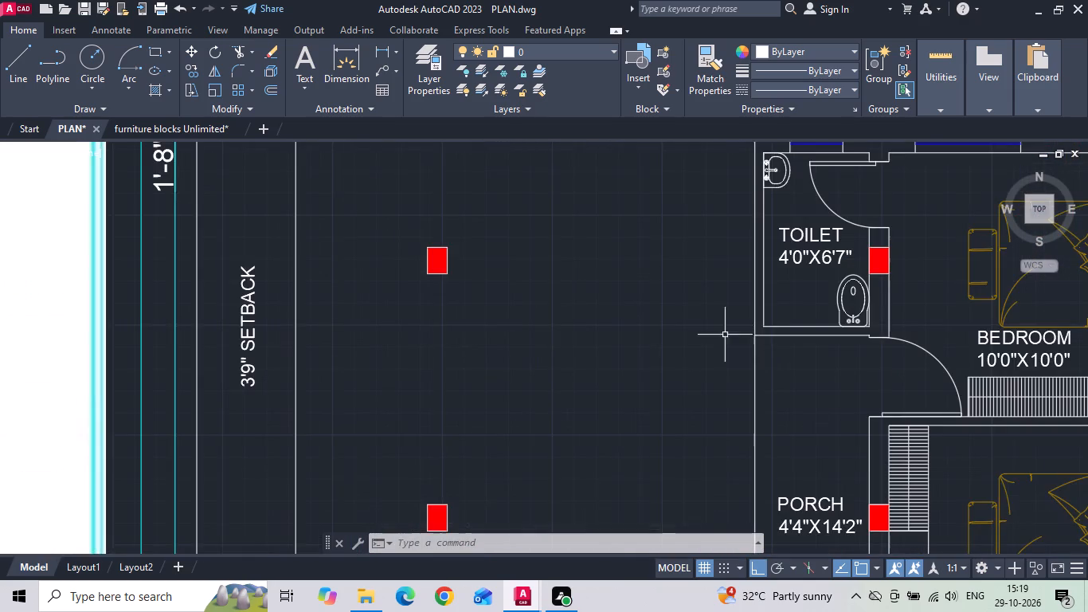
scroll(821, 308, up, 2)
middle_drag(812, 309, 419, 323)
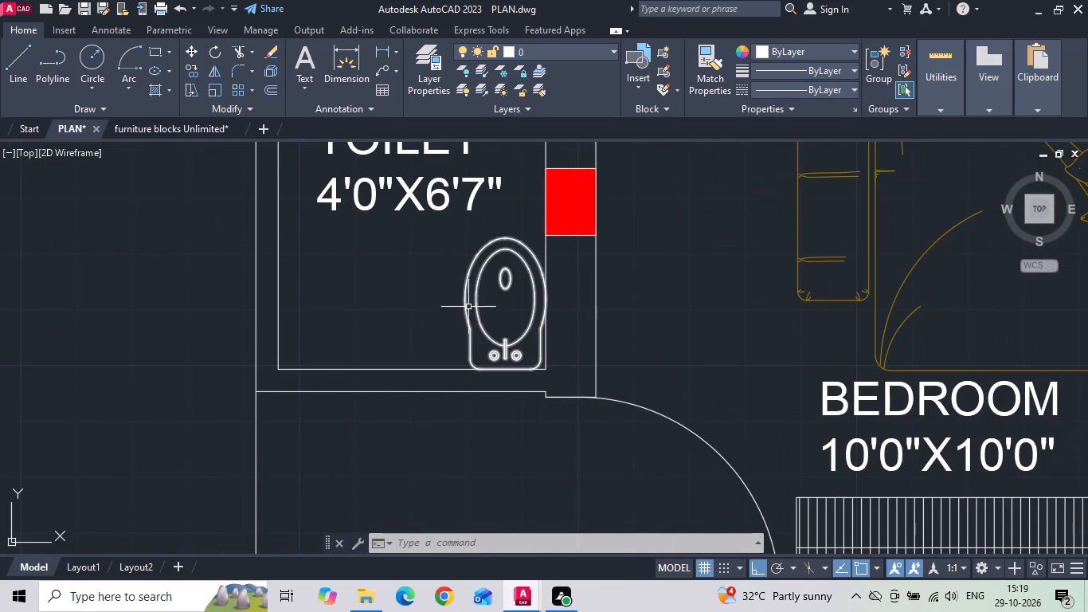
click(499, 303)
click(447, 306)
right_click(447, 306)
click(499, 290)
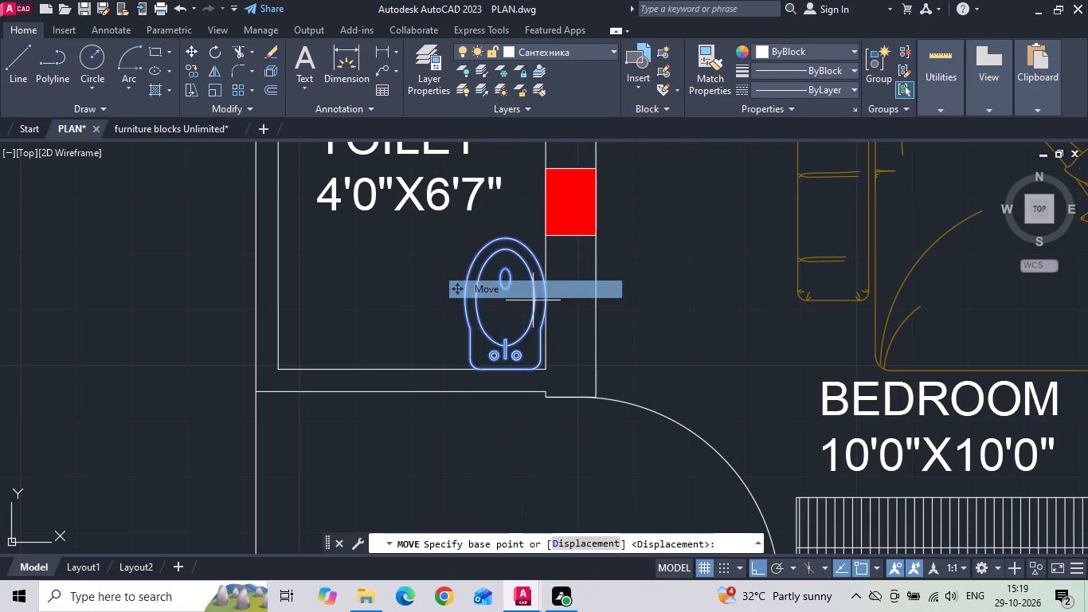
click(699, 292)
click(689, 284)
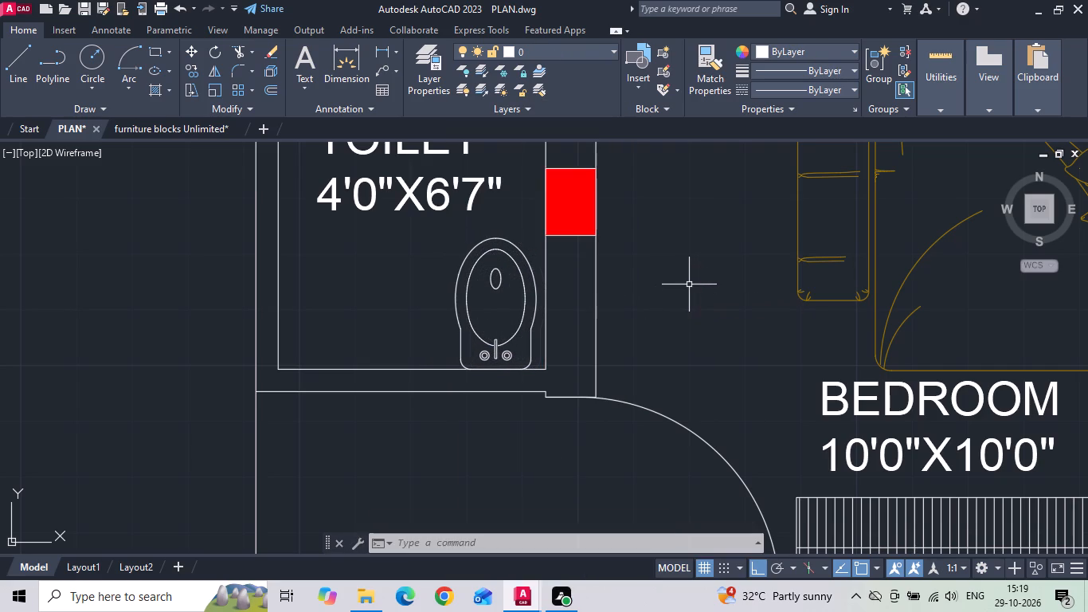
Insert the top-view bathroom faucet block from DesignCenter's House Designer blocks into the drawing beside the toilet.
text(DC)
key(space)
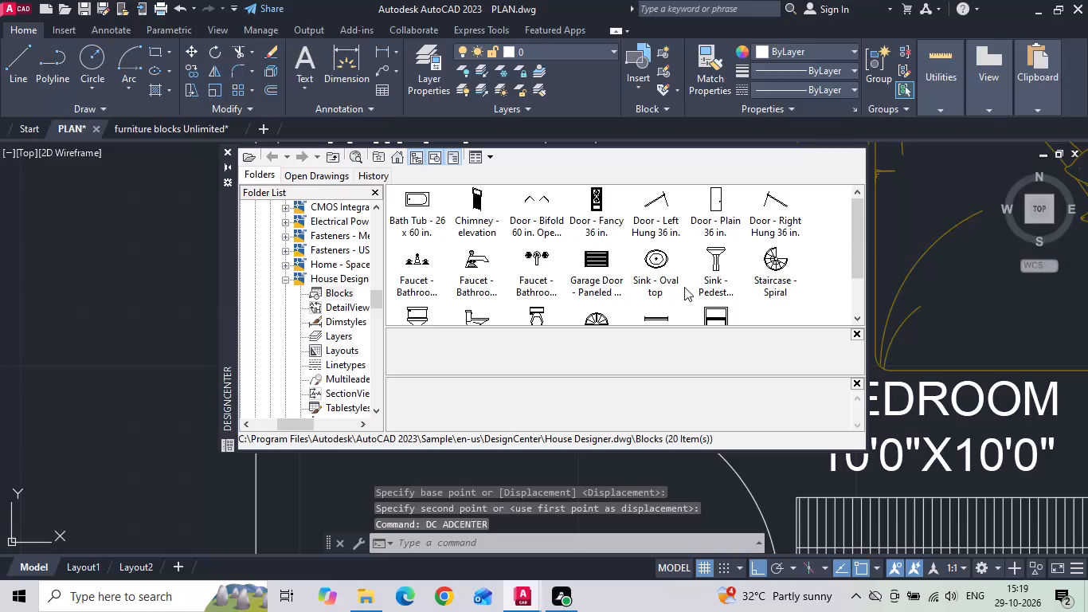
drag(546, 264, 194, 263)
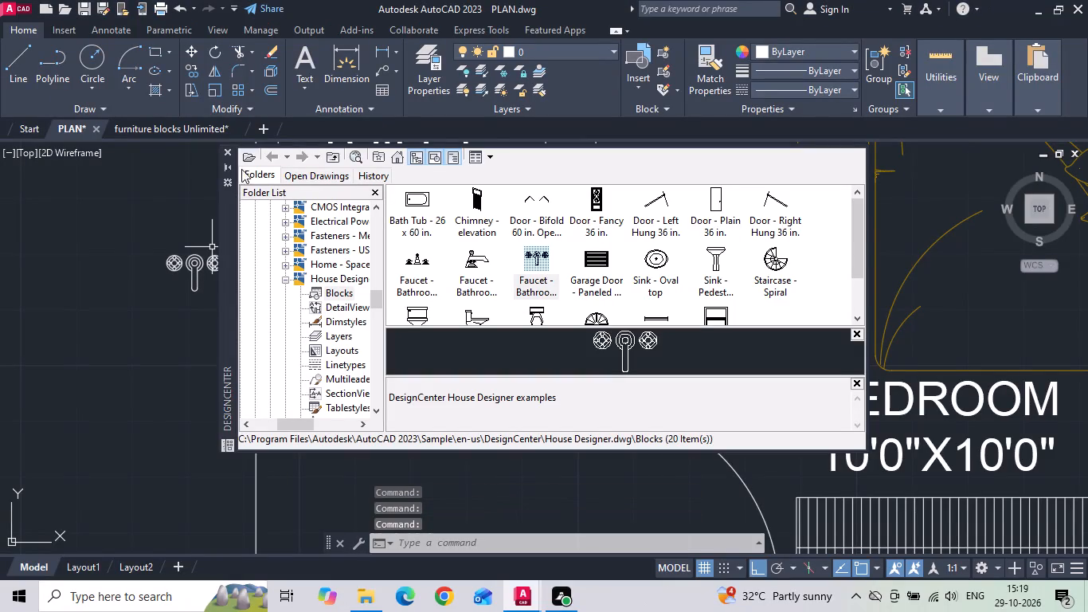
click(228, 152)
Rotate the inserted faucet 90° counterclockwise so its spout points right, into the toilet.
scroll(398, 295, down, 3)
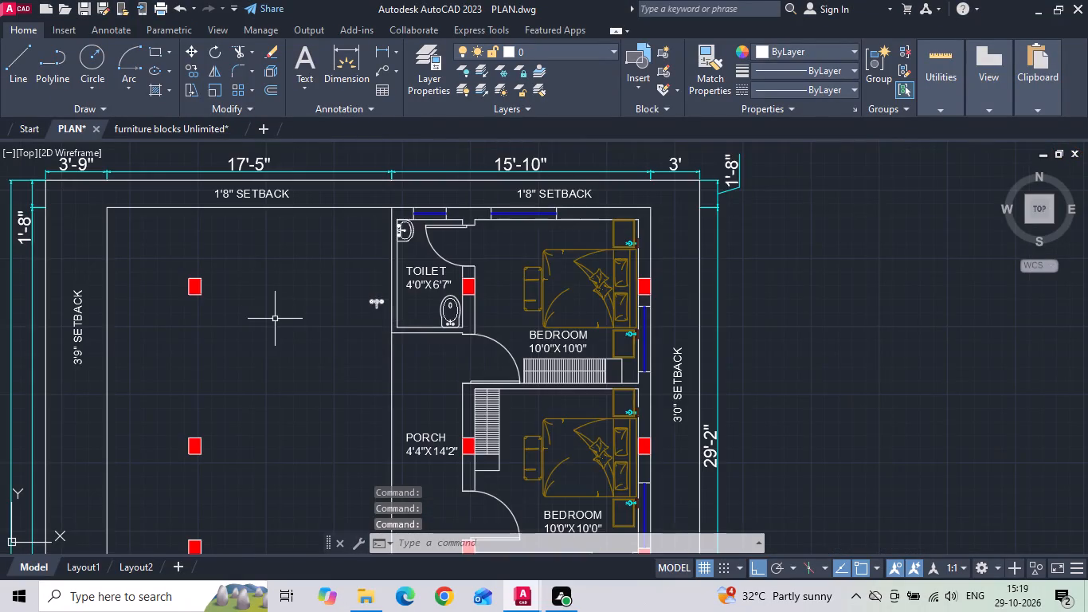
middle_drag(306, 319, 499, 312)
scroll(507, 313, down, 1)
scroll(527, 295, up, 3)
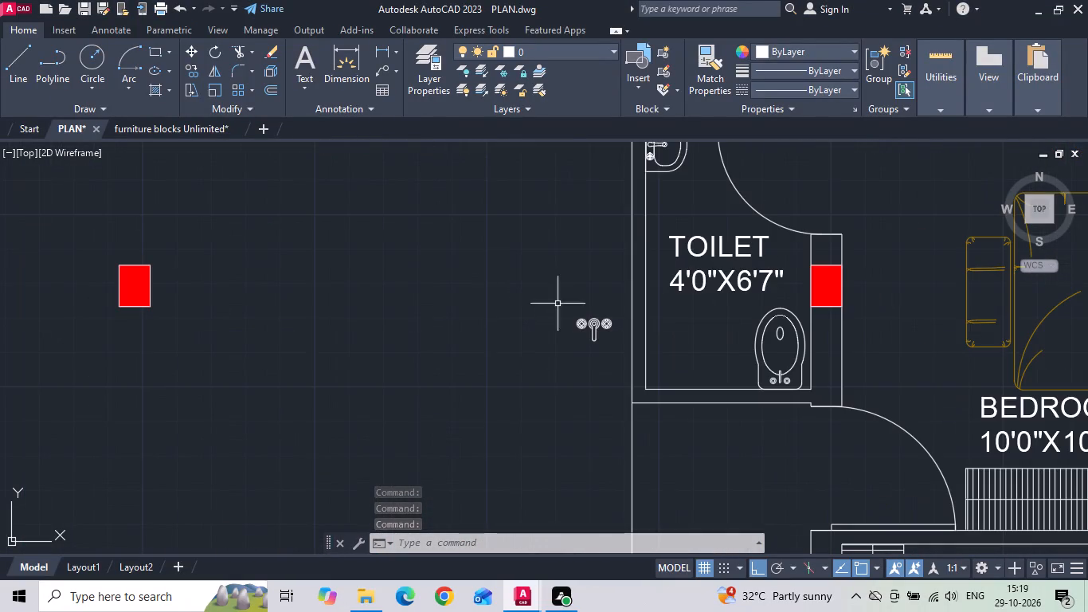
click(579, 324)
right_click(581, 324)
click(607, 340)
click(590, 296)
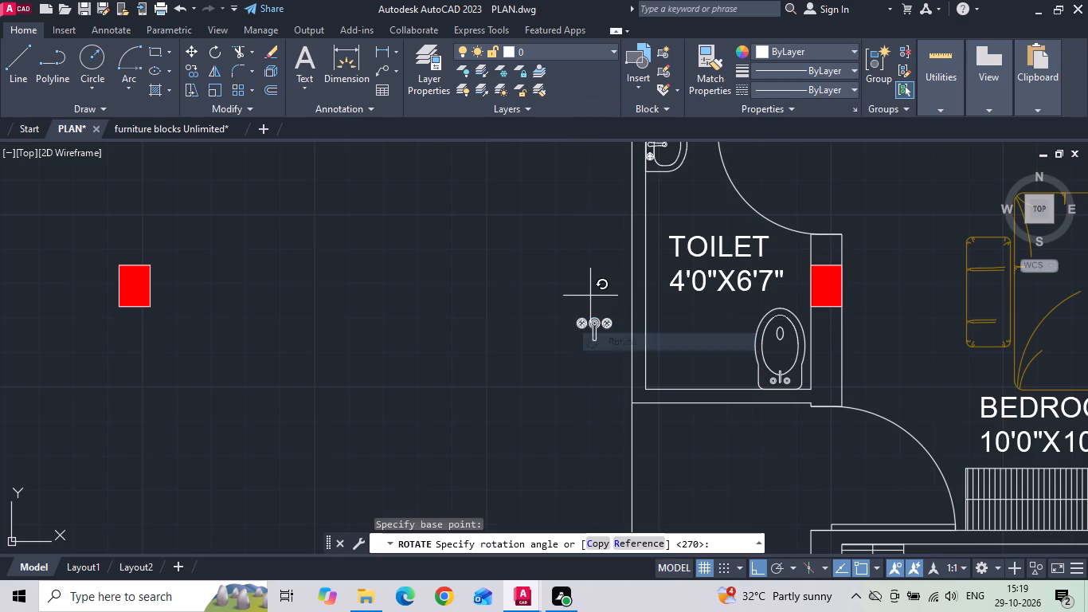
click(589, 277)
Move the rotated faucet by its back edge onto the inner face of the 4'0"X6'7" toilet's left wall.
click(616, 289)
right_click(614, 291)
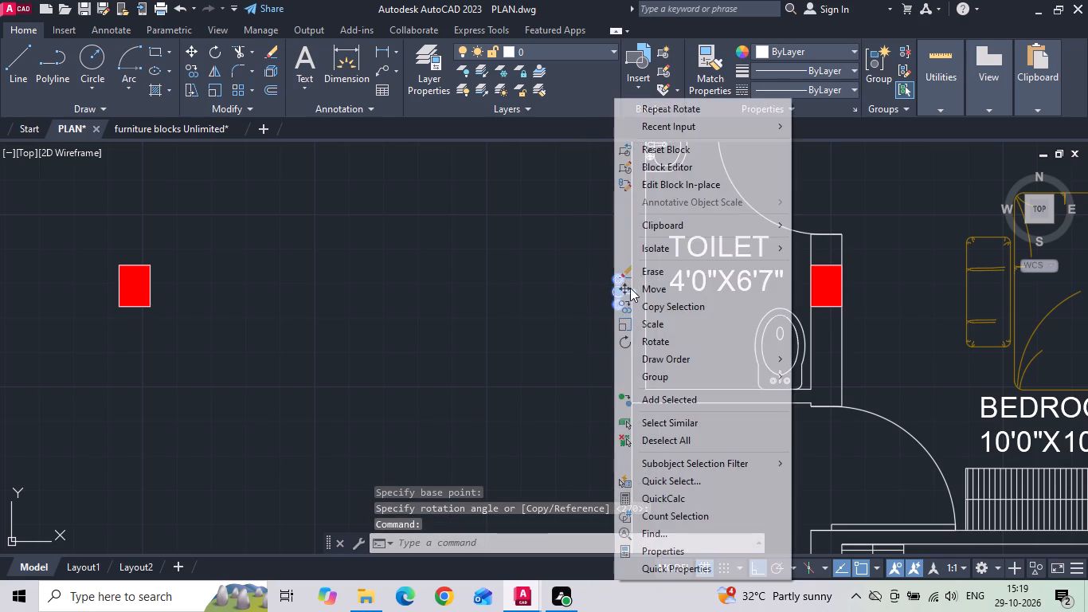
click(630, 288)
scroll(599, 294, up, 2)
click(628, 288)
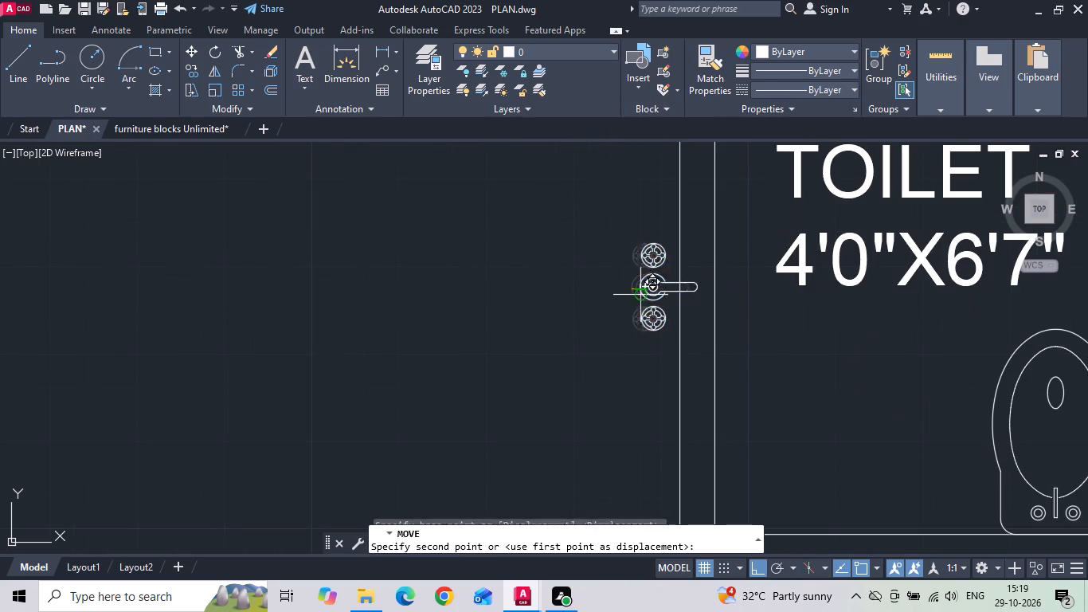
click(713, 290)
Copy the WC, faucet and washbasin from the lower-right inner corner of the 4'0"X6'7" toilet to that of the 5'0"X7'0" toilet.
scroll(636, 311, down, 3)
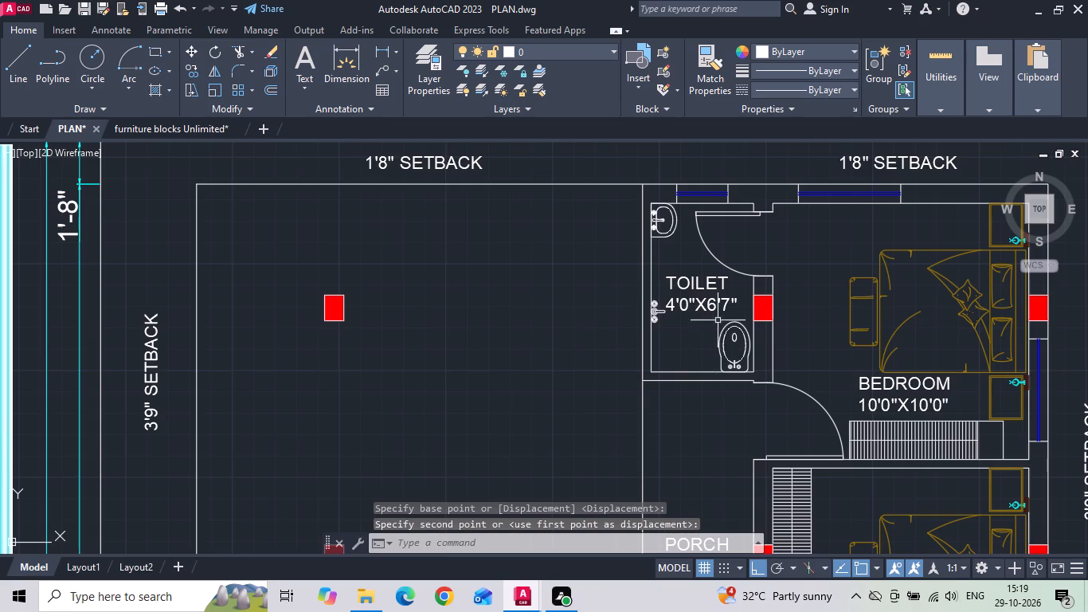
scroll(718, 320, down, 2)
middle_drag(710, 327, 678, 284)
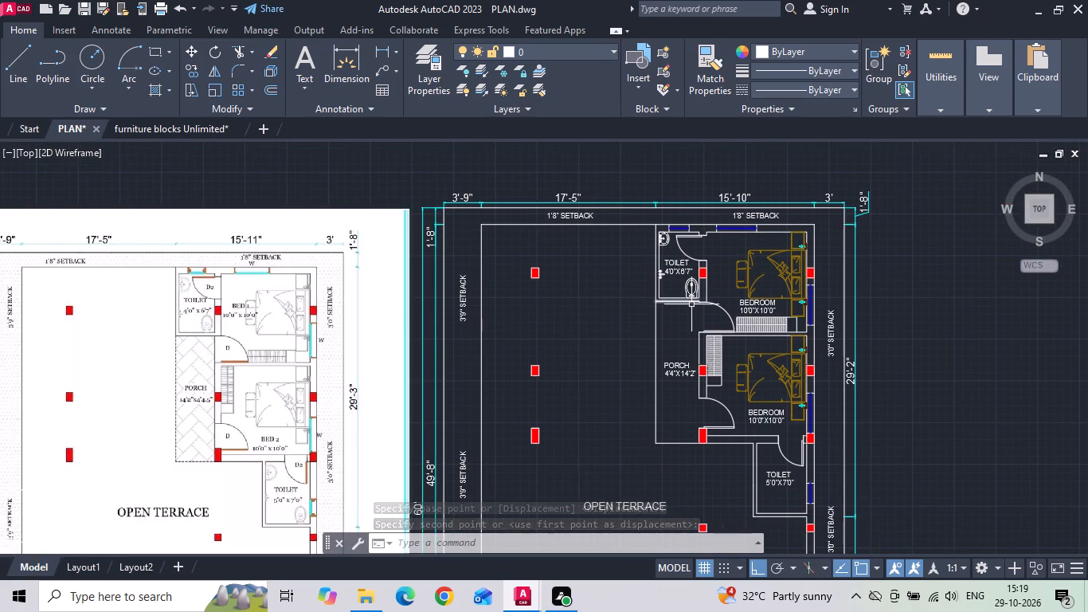
scroll(697, 302, up, 2)
click(677, 284)
click(597, 234)
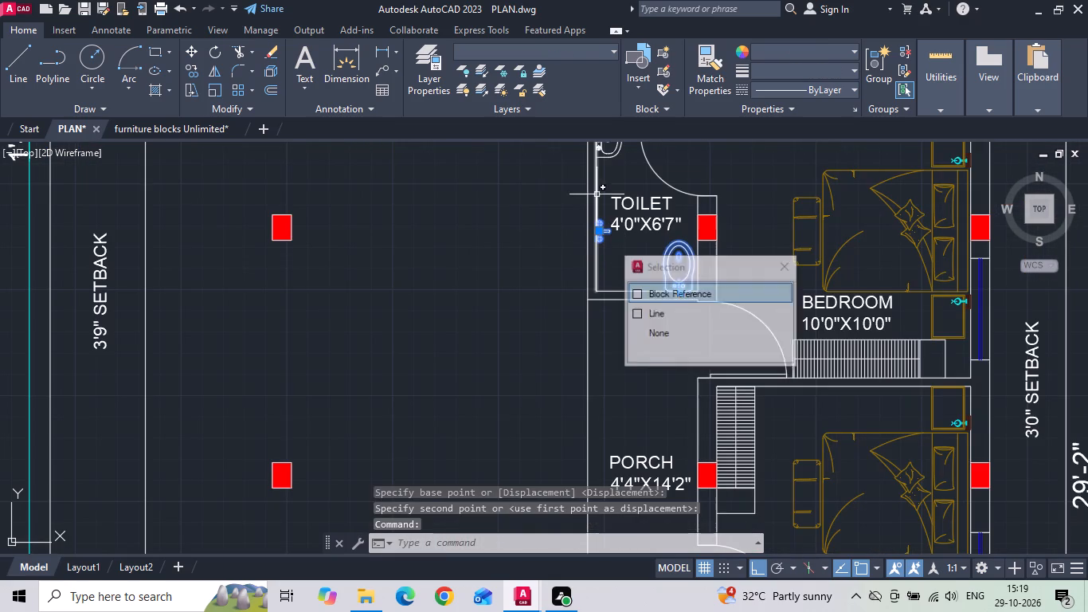
click(609, 153)
right_click(606, 197)
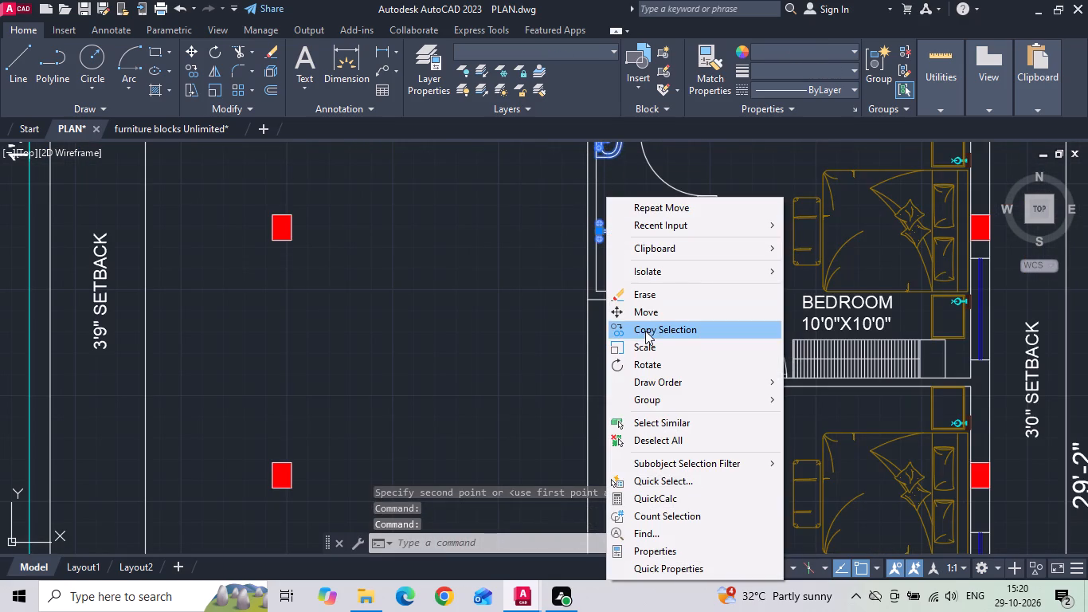
click(644, 331)
scroll(699, 296, up, 3)
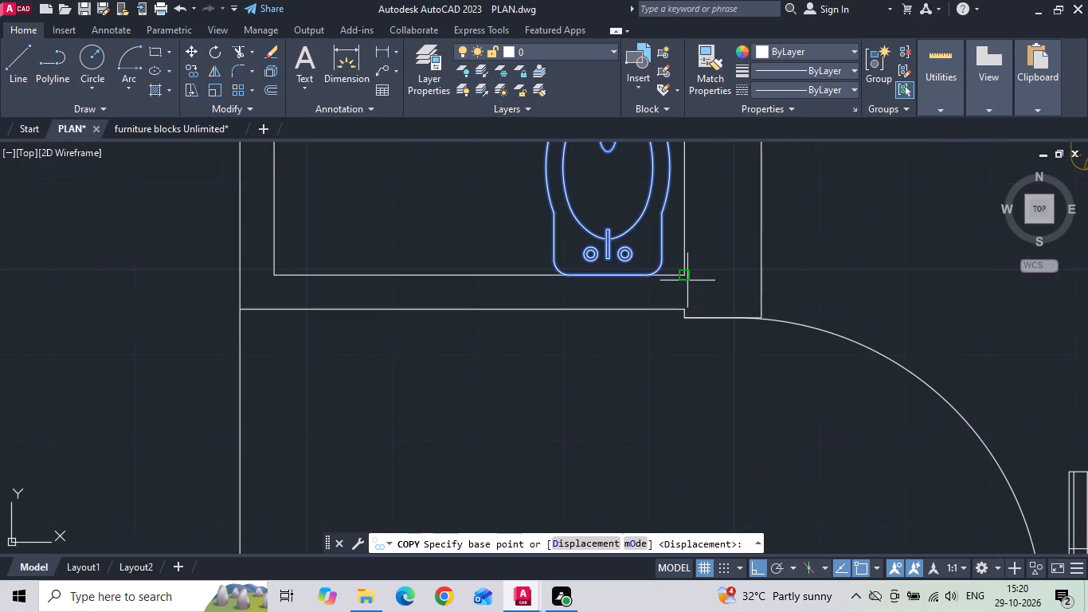
click(685, 275)
scroll(584, 232, down, 6)
scroll(646, 388, up, 3)
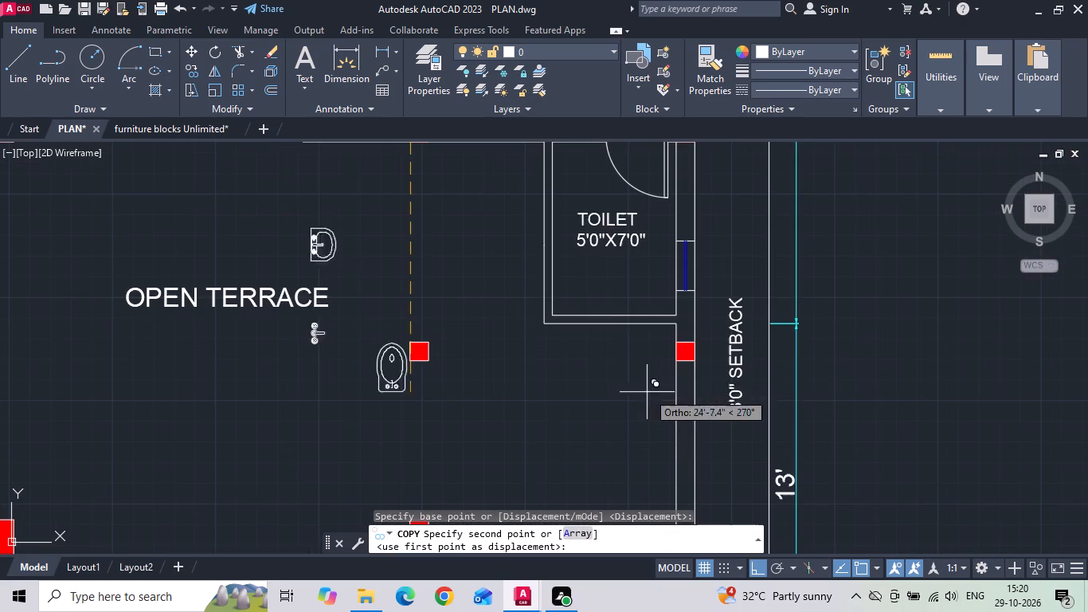
click(677, 312)
scroll(655, 352, down, 1)
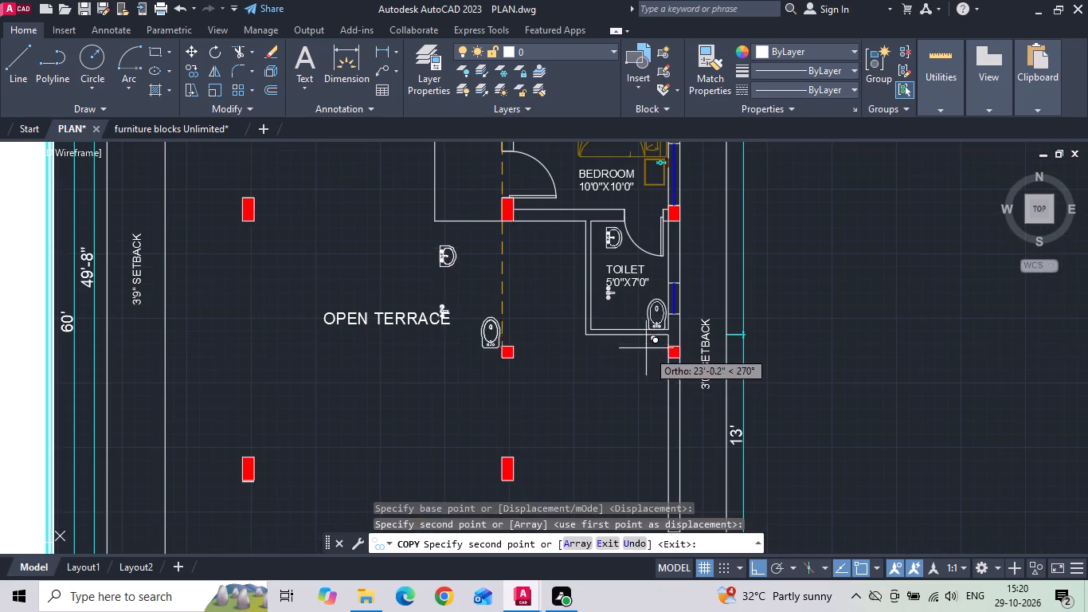
scroll(640, 261, up, 1)
key(Escape)
Move the washbasin and faucet in the 5'0"X7'0" toilet together so the basin's back corner meets the room's upper-left inner corner.
click(589, 234)
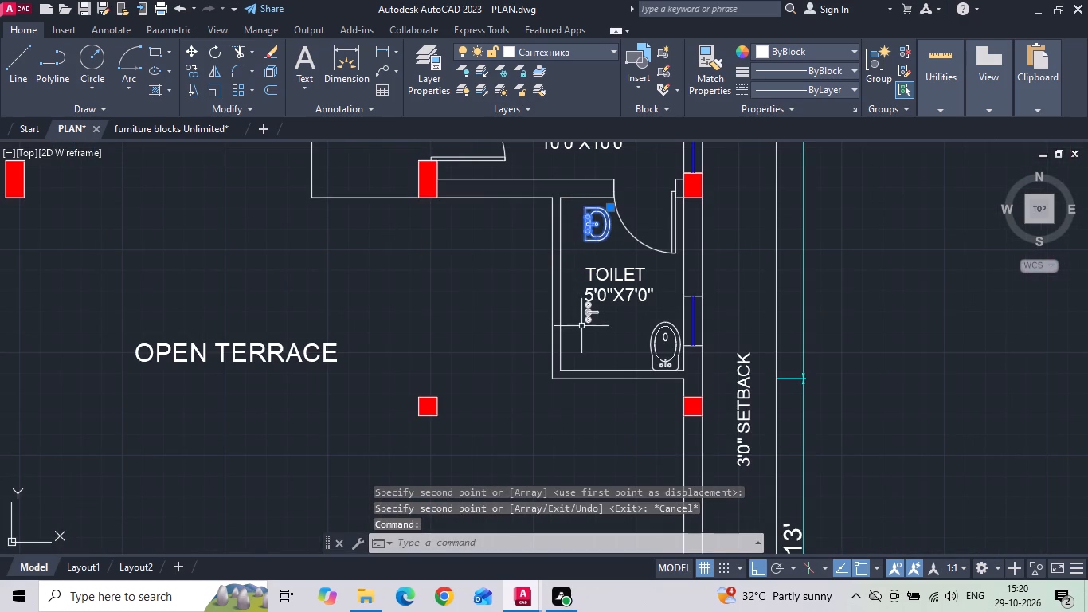
click(587, 319)
scroll(571, 229, up, 2)
right_click(571, 226)
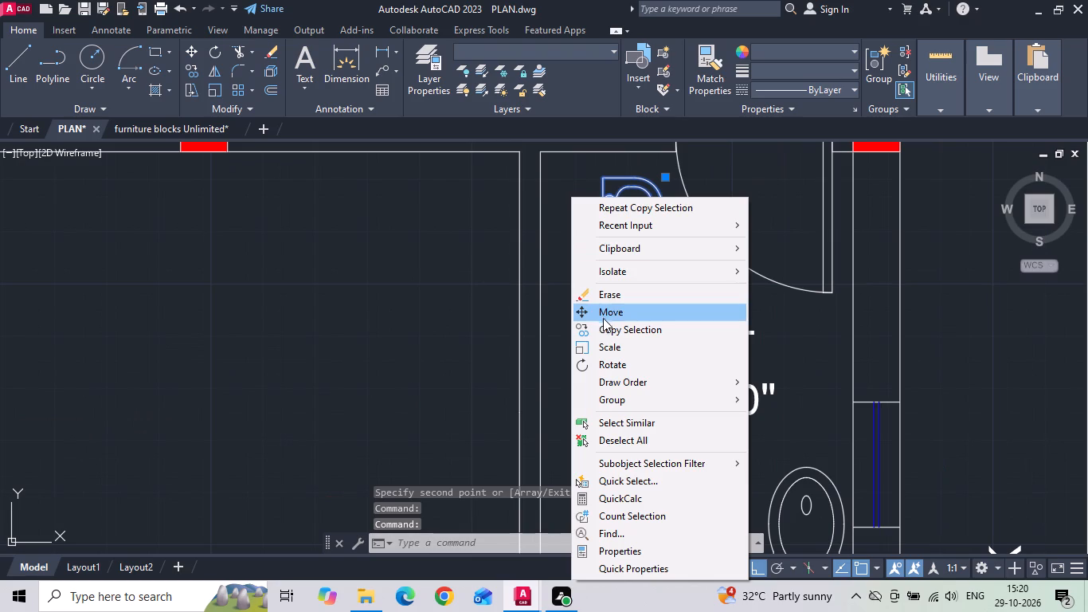
click(603, 316)
click(600, 178)
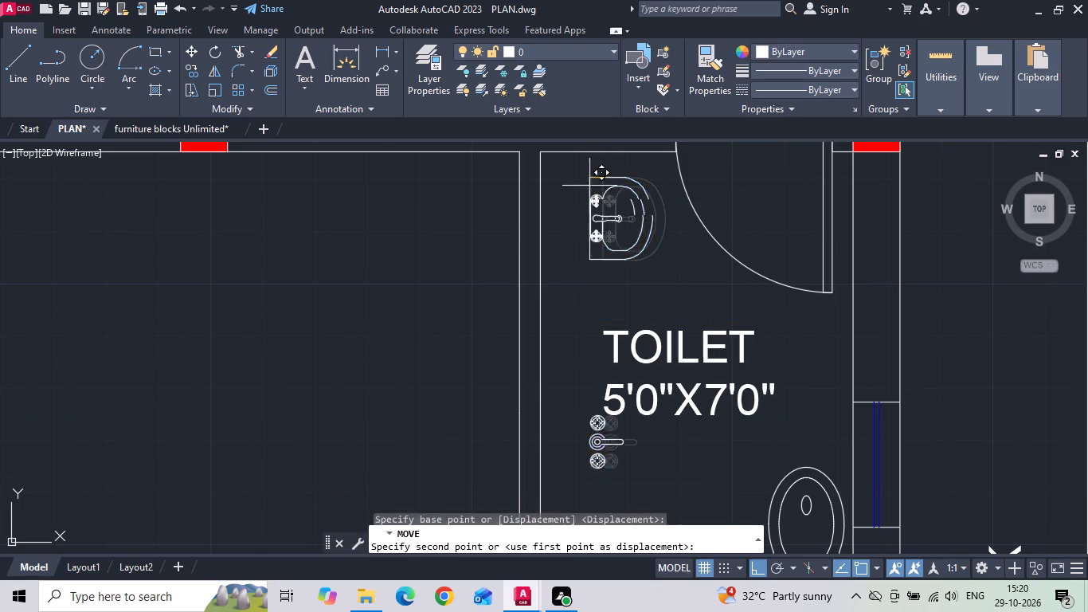
click(544, 155)
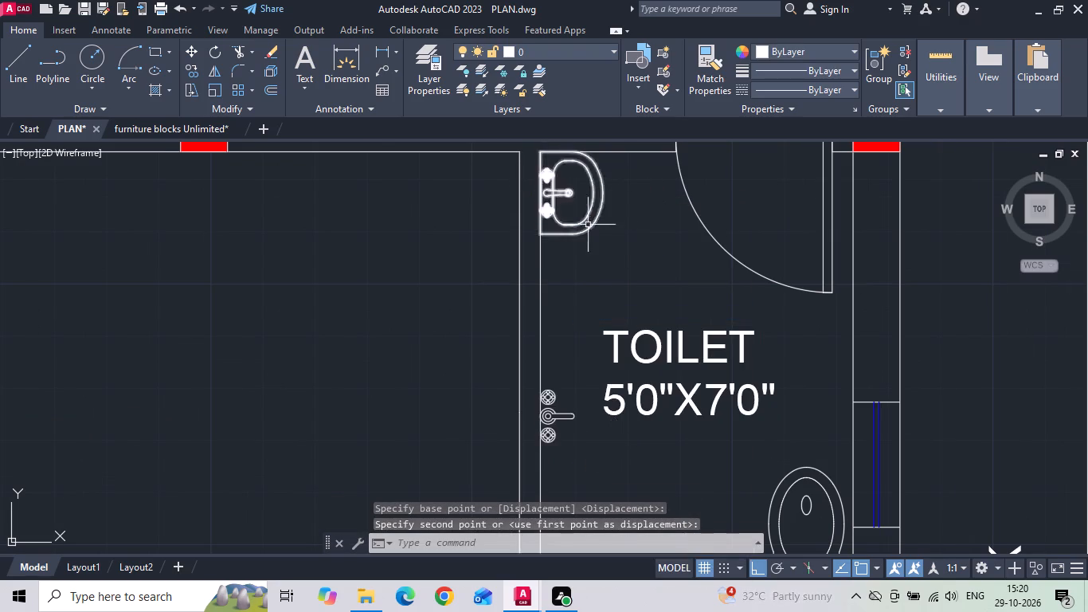
Move the WC in the 5'0"X7'0" toilet about 5" left, away from the right wall.
scroll(589, 229, down, 2)
click(671, 346)
click(624, 350)
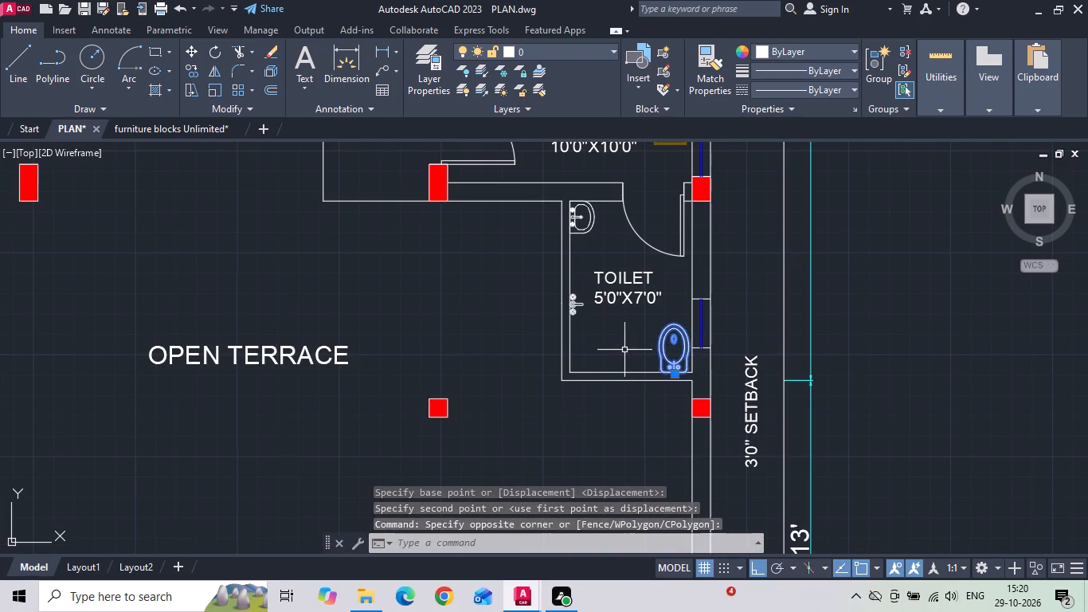
right_click(622, 349)
click(673, 285)
scroll(843, 311, up, 1)
click(913, 297)
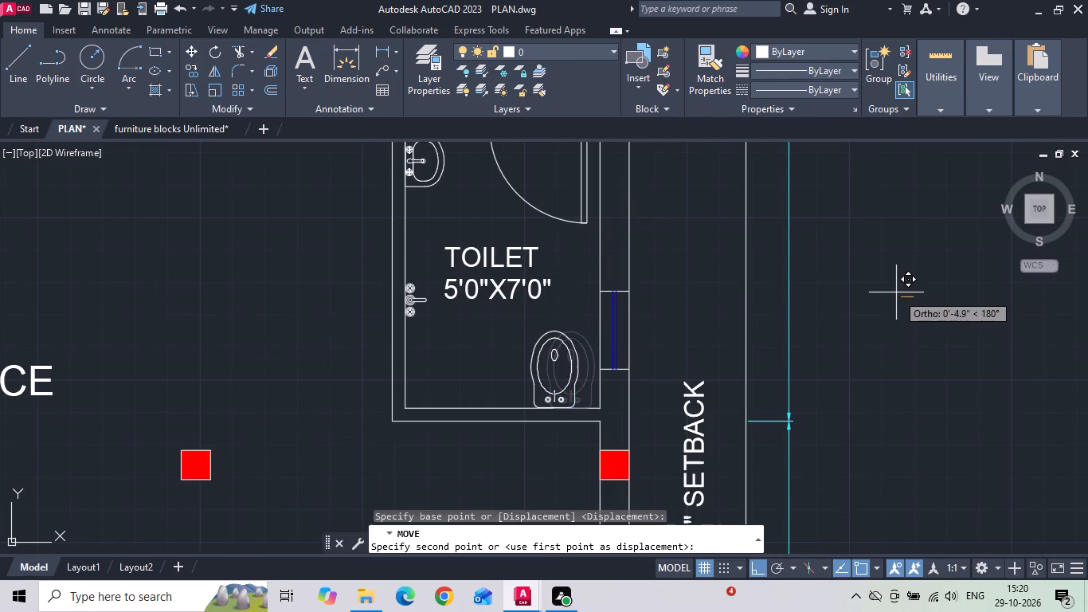
click(894, 292)
Copy the washbasin, faucet and WC from the 4'0"X6'7" toilet's lower-left inner corner to that of the 4'1"X6'7" toilet.
scroll(722, 302, down, 1)
scroll(659, 333, down, 3)
scroll(597, 379, down, 1)
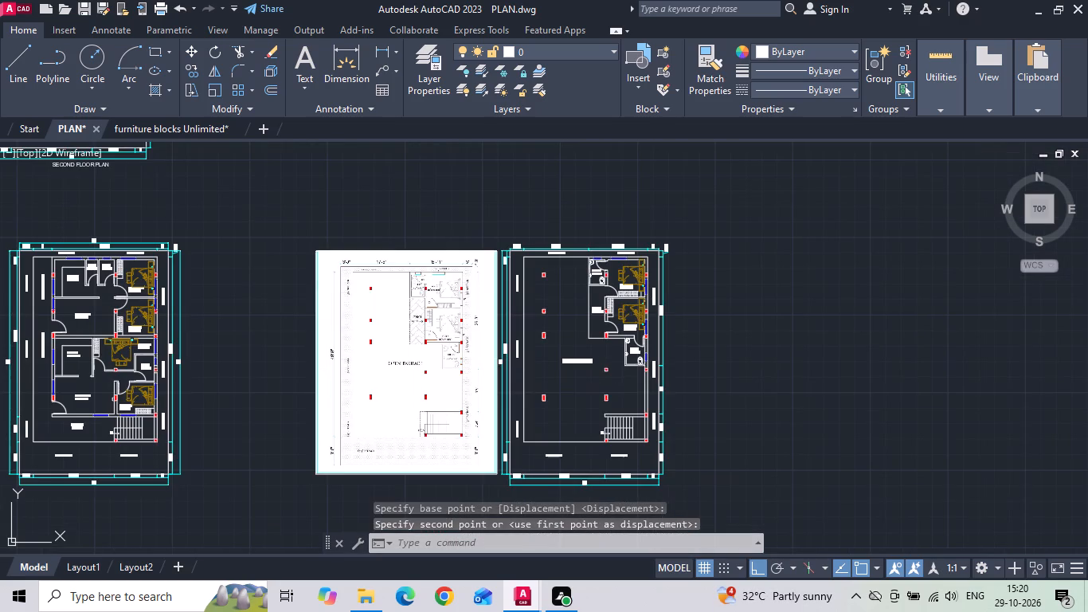
scroll(456, 300, up, 1)
scroll(698, 245, up, 2)
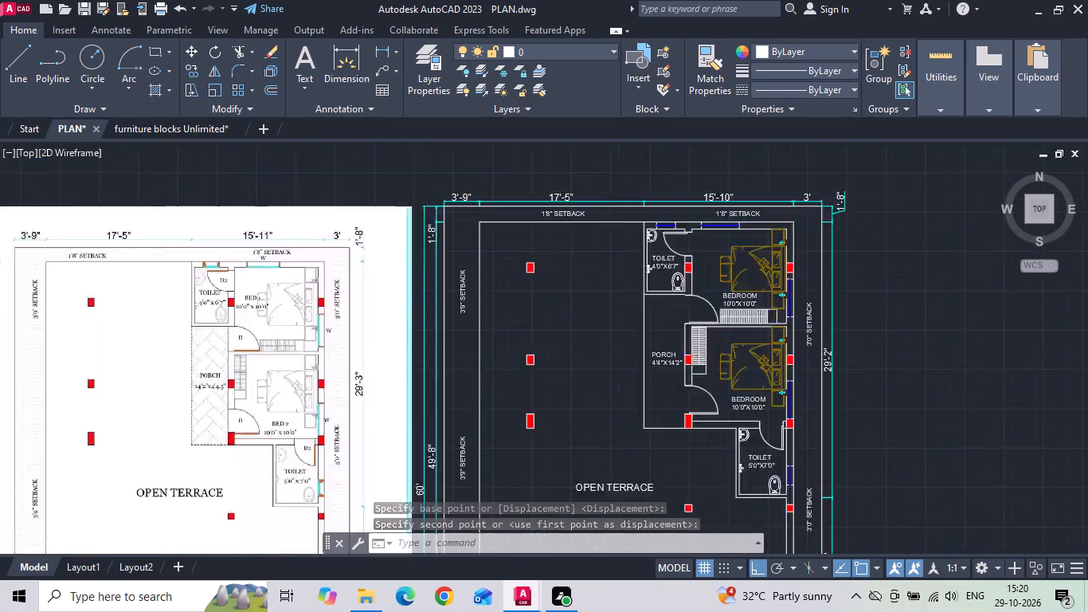
click(628, 226)
click(618, 277)
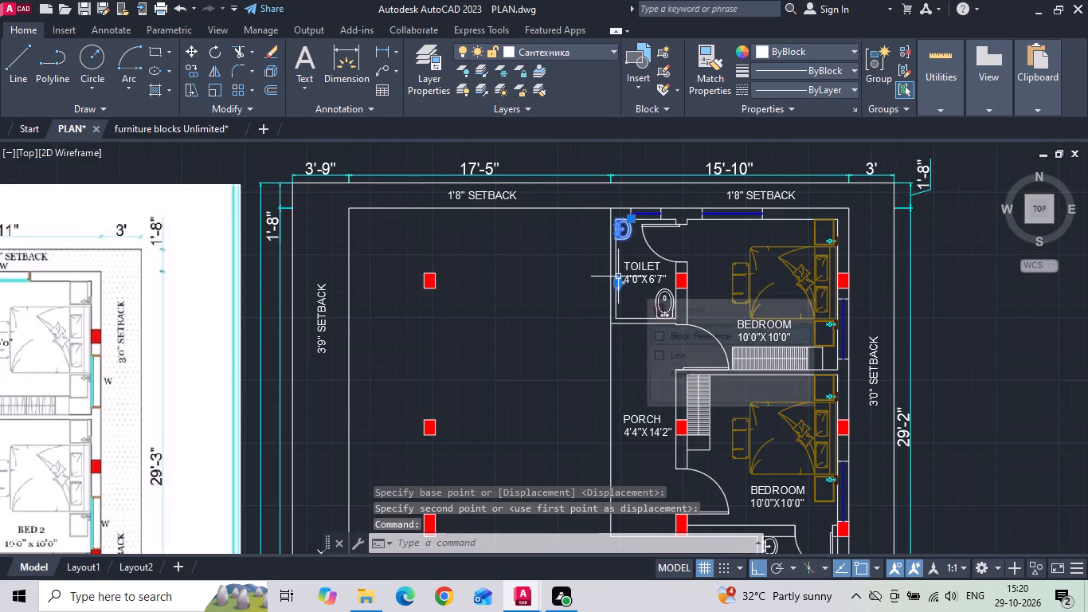
click(659, 294)
right_click(659, 294)
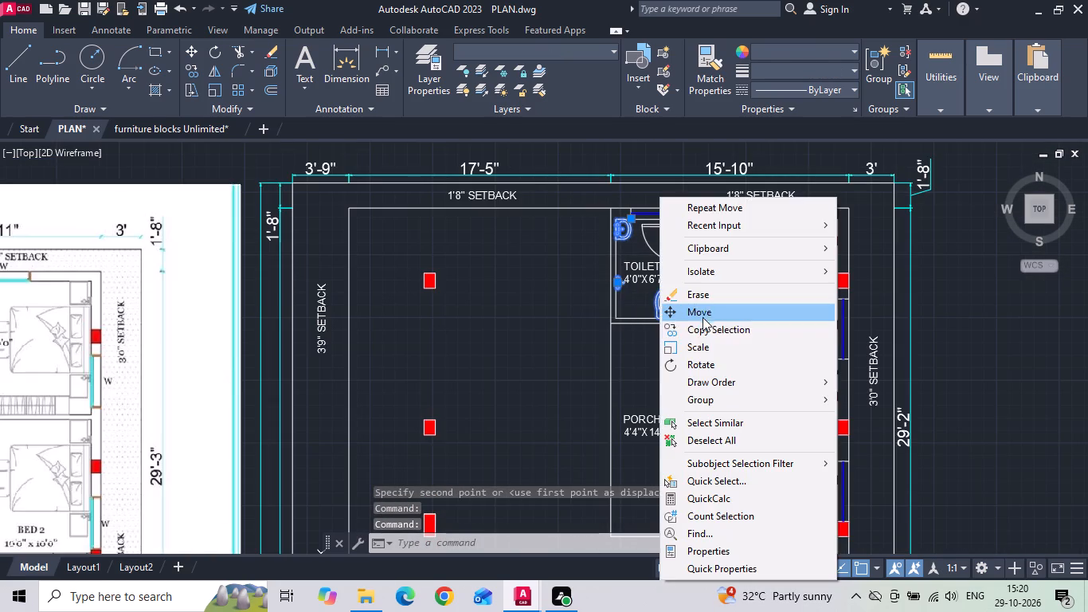
click(703, 325)
scroll(618, 309, up, 2)
click(607, 328)
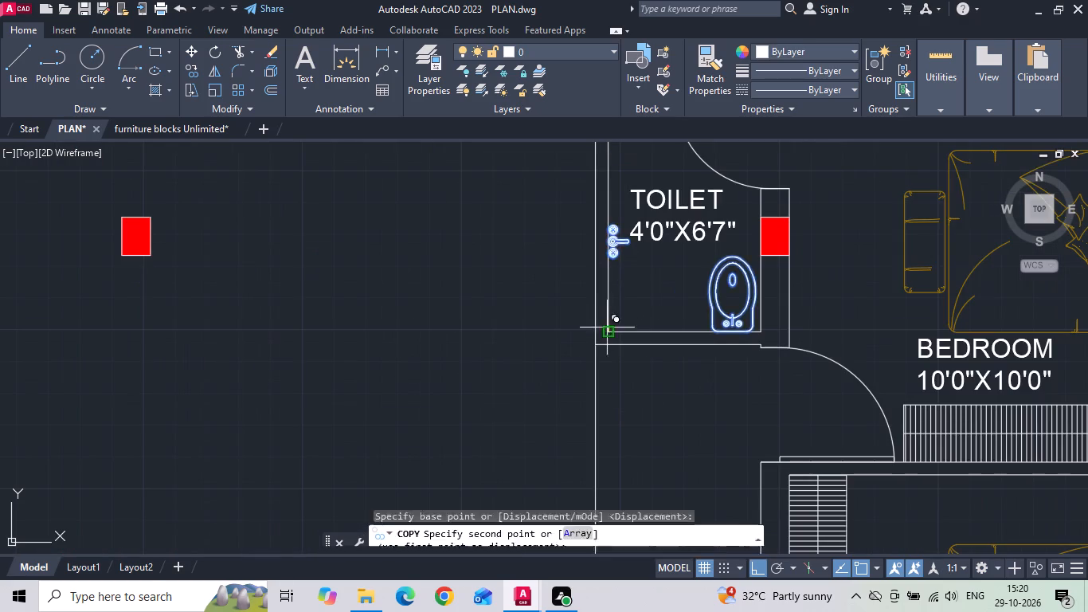
scroll(725, 302, down, 5)
scroll(286, 316, up, 2)
scroll(174, 289, up, 3)
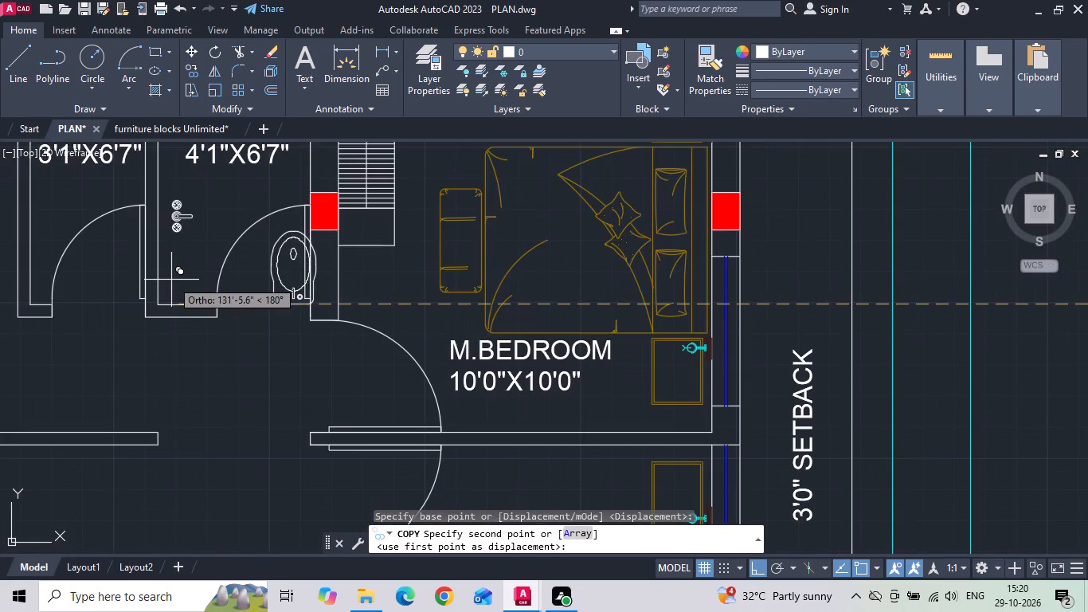
click(159, 305)
scroll(392, 296, down, 2)
middle_drag(313, 331, 497, 337)
scroll(498, 337, down, 2)
key(Escape)
Delete the copied washbasin from the 4'1"X6'7" toilet.
scroll(104, 331, up, 2)
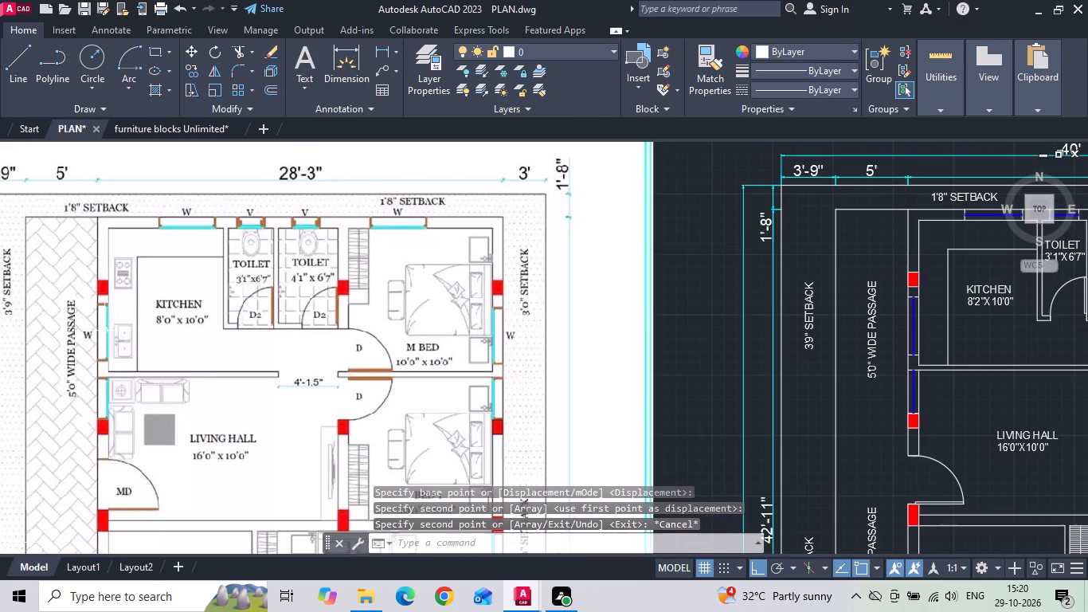
middle_drag(472, 315, 5, 379)
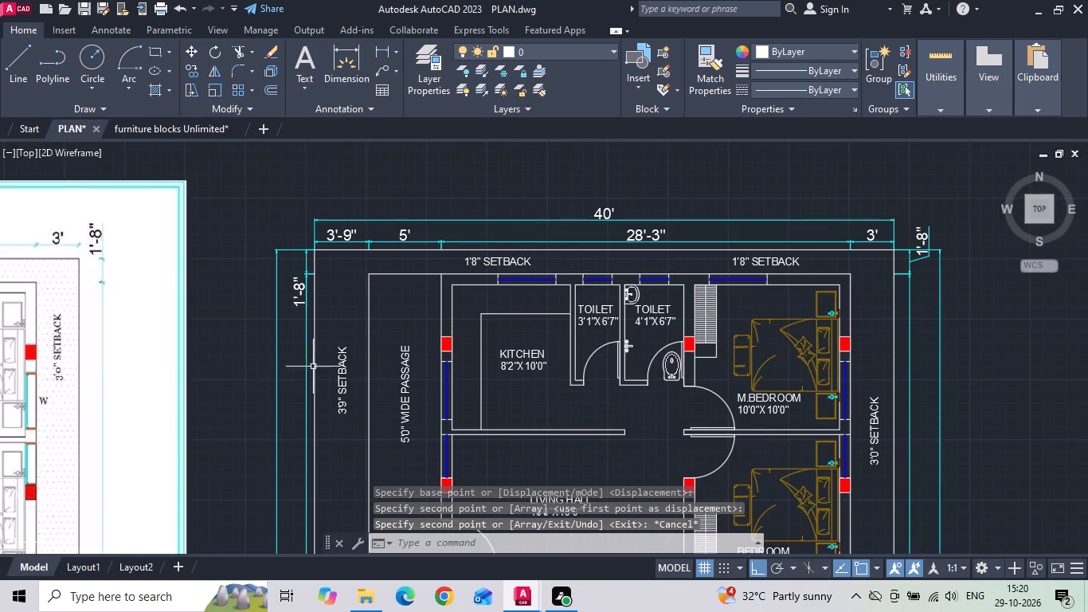
scroll(625, 353, up, 2)
click(644, 212)
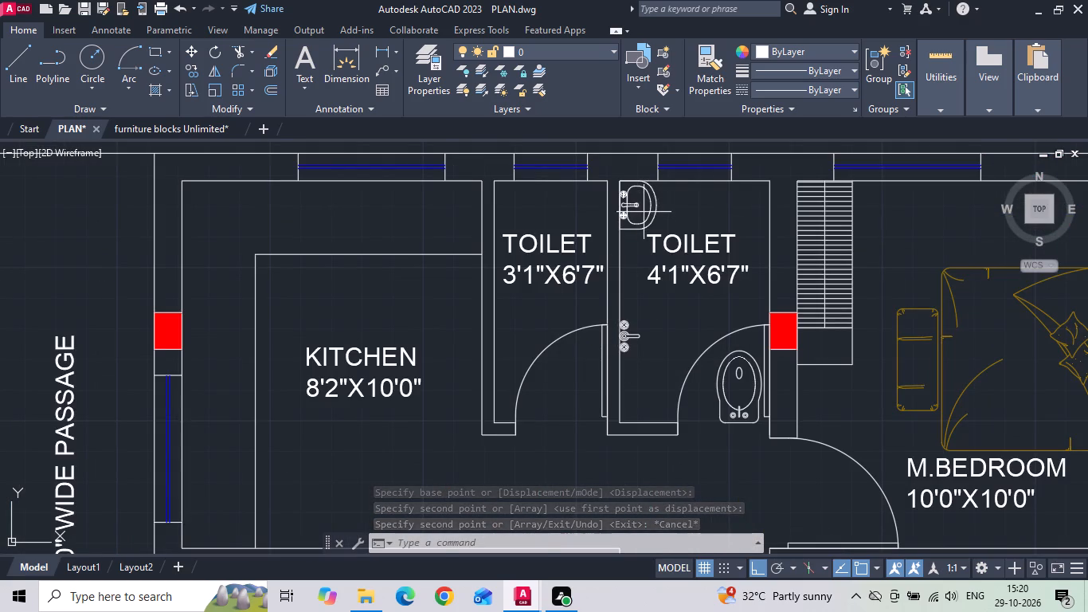
click(636, 202)
key(Delete)
Rotate the WC in the 4'1"X6'7" toilet 180° about its front edge so its tank faces the top wall.
click(731, 394)
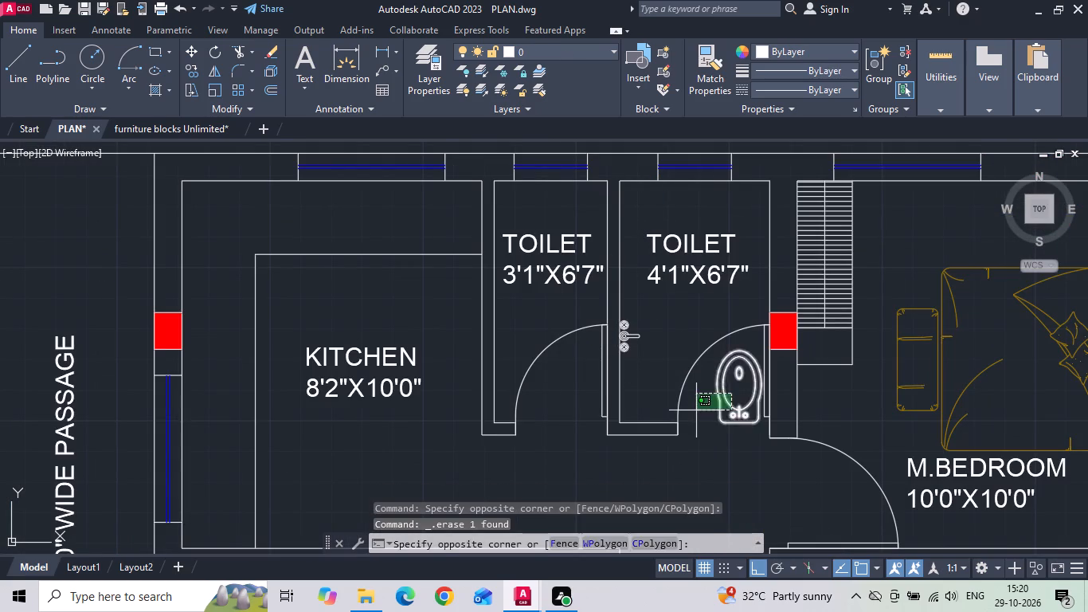
click(696, 410)
right_click(695, 411)
click(726, 333)
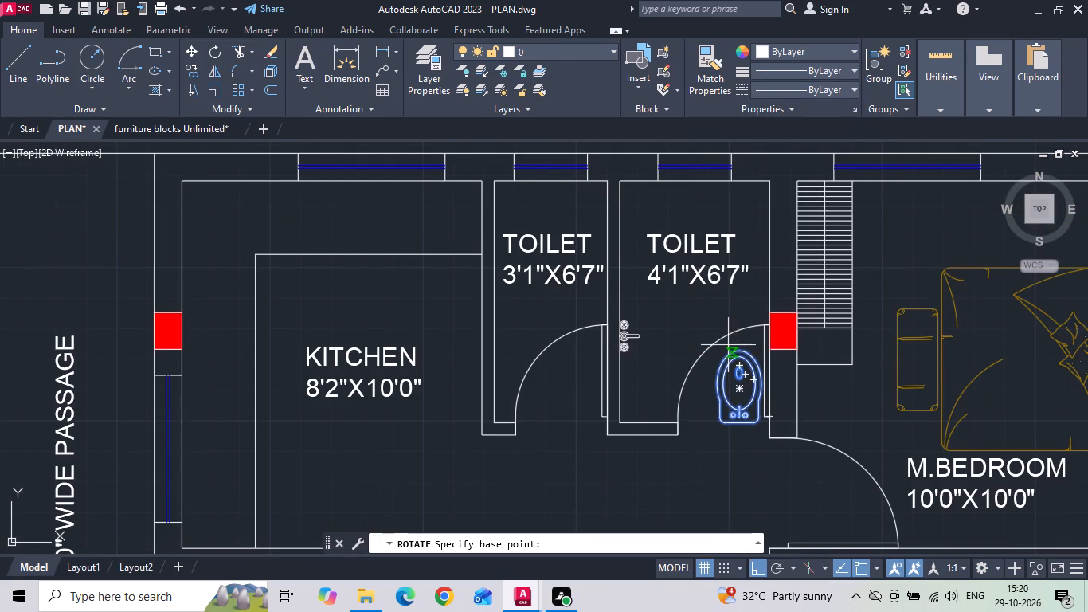
click(738, 348)
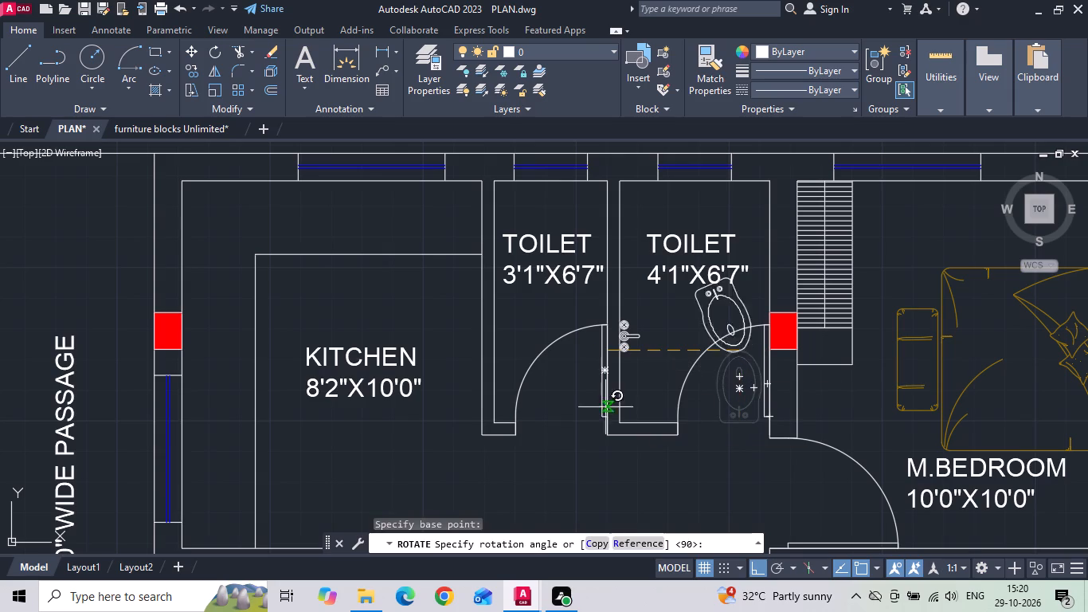
click(227, 394)
Move the rotated WC by the midpoint of its tank's back edge to the midpoint of the 4'1"X6'7" toilet's top inner wall.
click(738, 296)
right_click(738, 296)
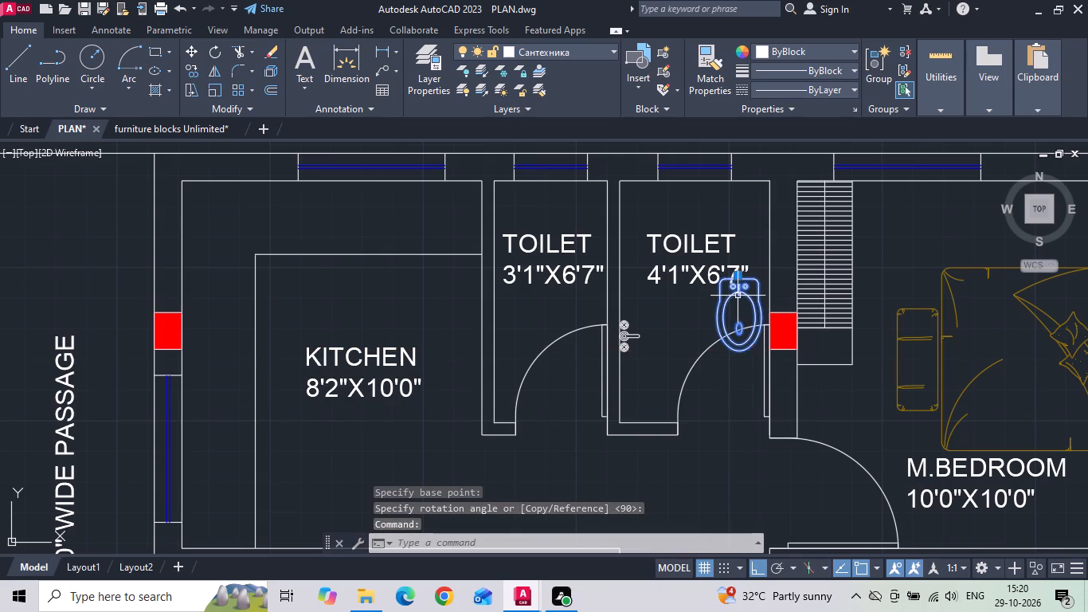
click(762, 286)
scroll(752, 280, up, 1)
click(734, 277)
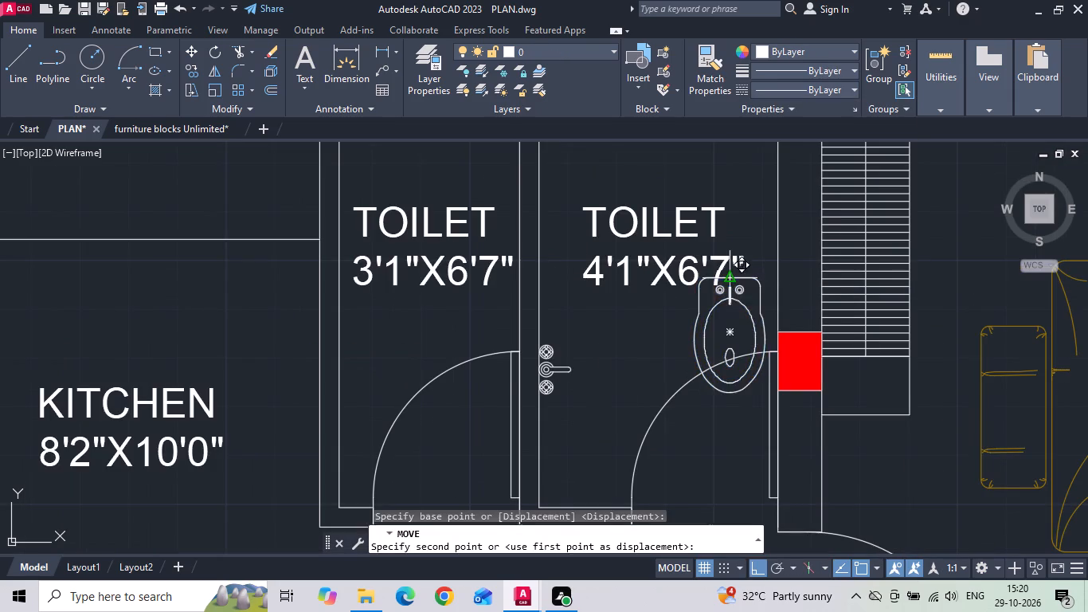
middle_drag(727, 280, 720, 351)
click(652, 196)
Move the TOILET 4'1"X6'7" label straight down, clear of the WC.
scroll(645, 212, down, 1)
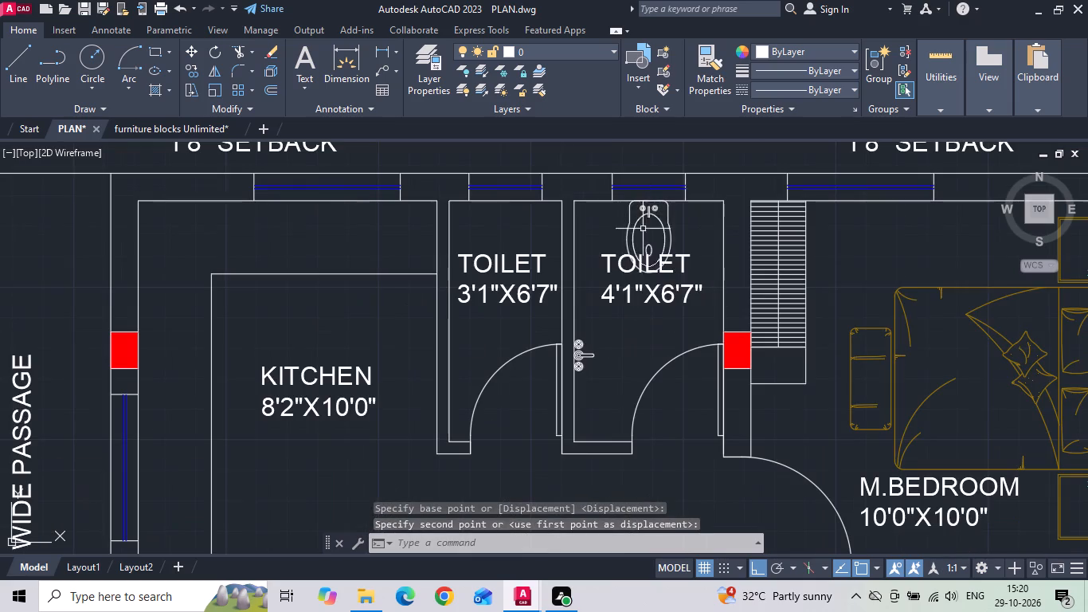
click(638, 289)
right_click(636, 291)
click(688, 284)
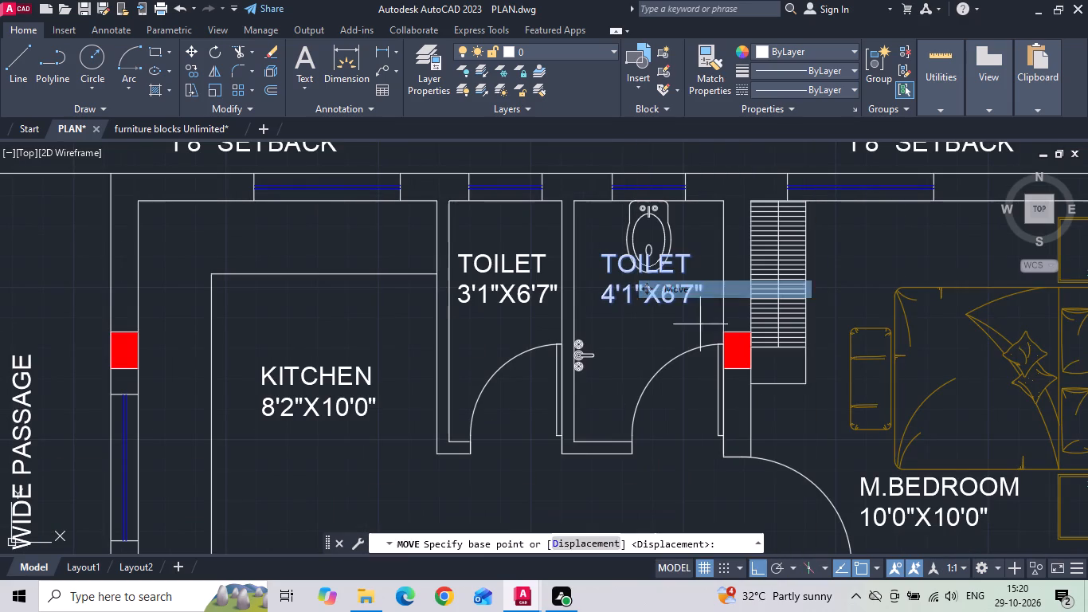
drag(697, 466, 699, 475)
click(695, 494)
Move the faucet in the 4'1"X6'7" toilet slightly up along the left wall.
click(580, 354)
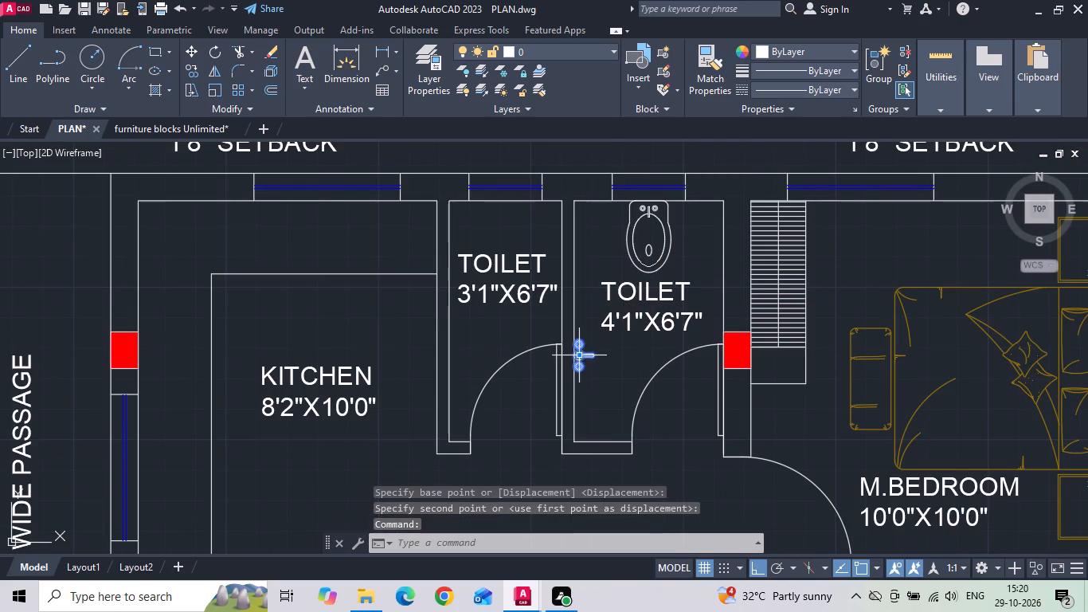
right_click(580, 354)
click(610, 295)
click(693, 490)
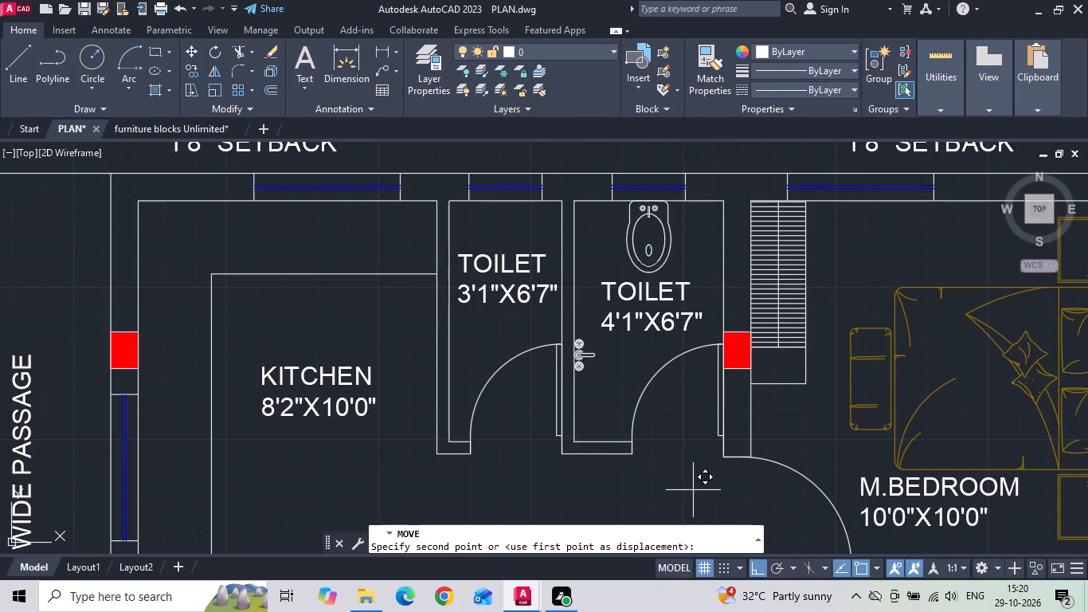
click(691, 473)
Copy the WC and faucet from the 4'1"X6'7" toilet to the 3'1"X6'7" toilet, centring the WC on the top inner wall.
scroll(674, 443, down, 3)
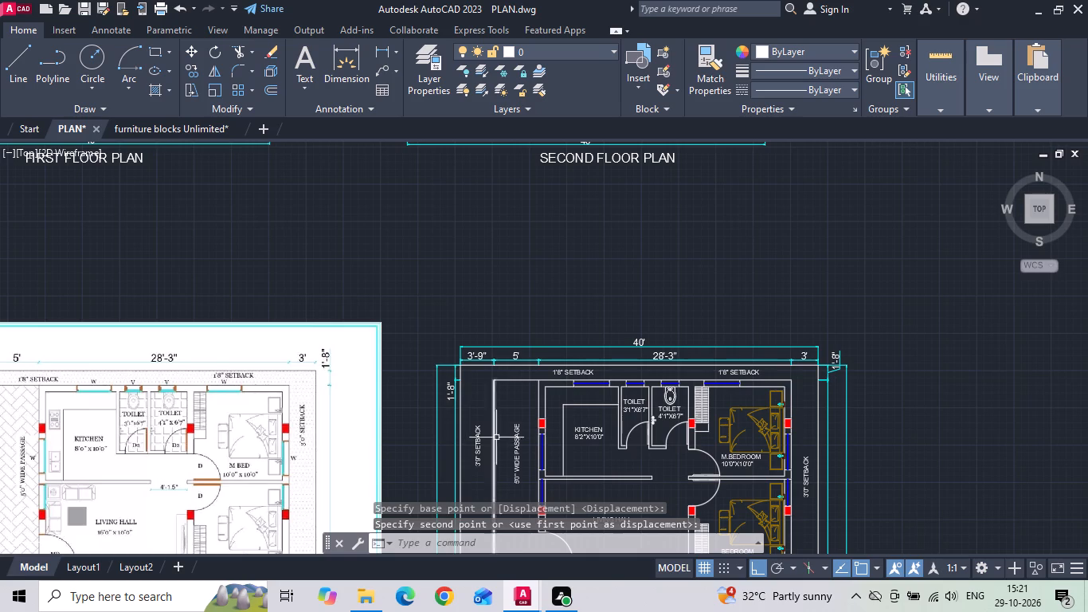
scroll(146, 453, up, 2)
scroll(148, 406, down, 2)
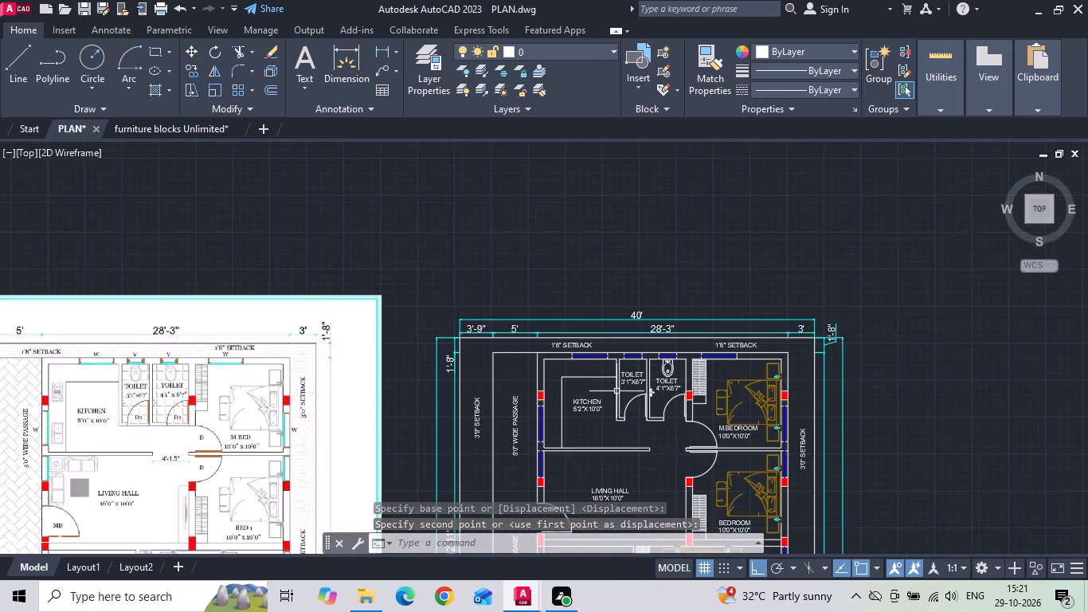
scroll(664, 392, up, 3)
click(671, 320)
click(605, 398)
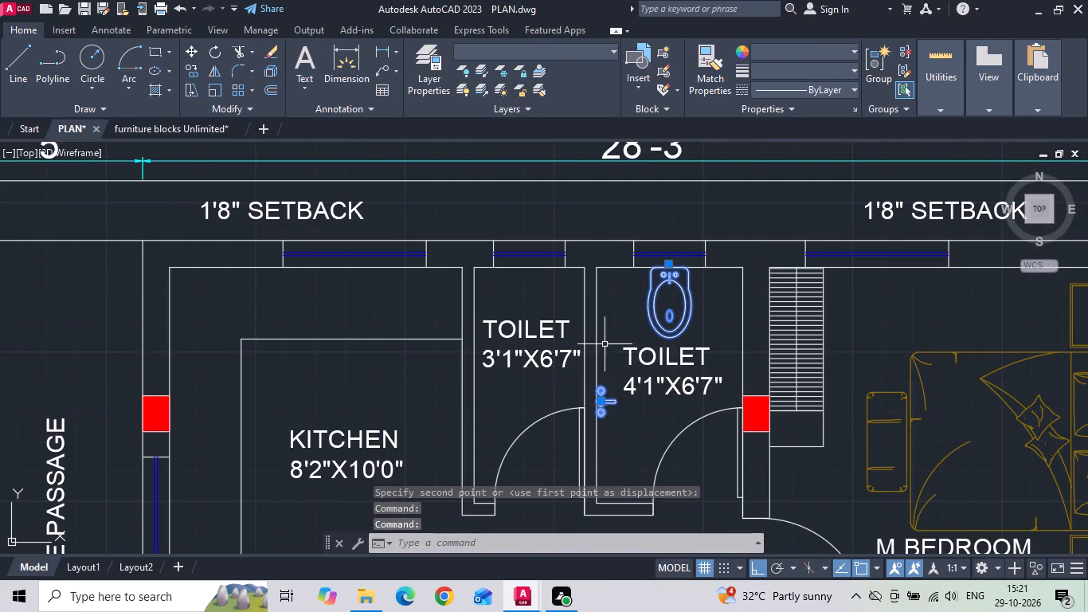
right_click(605, 343)
click(623, 331)
click(673, 263)
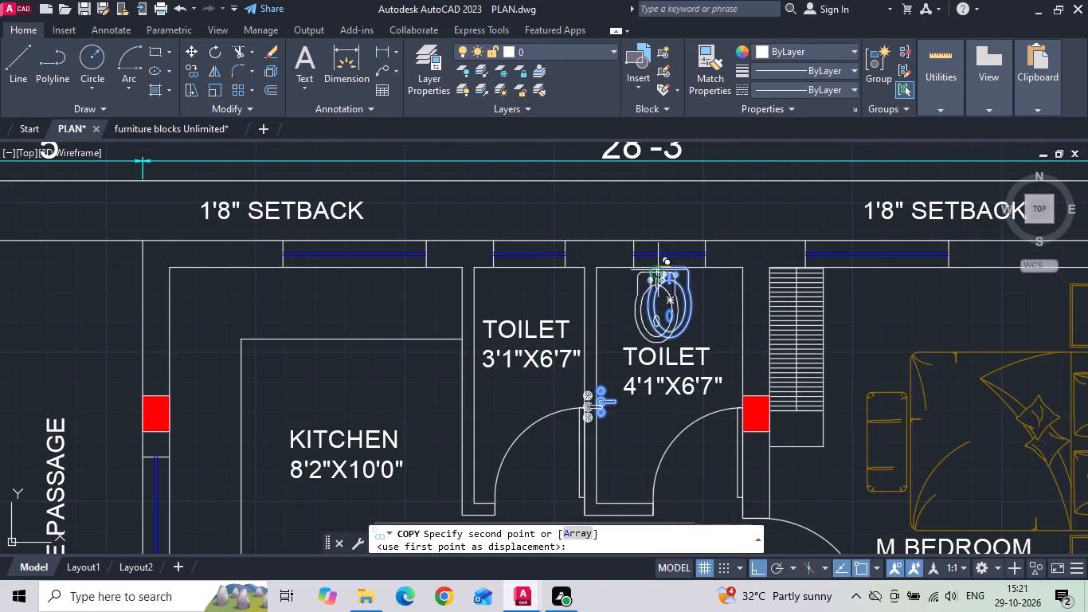
click(533, 265)
key(Escape)
Move the copied faucet by its back edge onto the inner face of the 3'1"X6'7" toilet's left wall.
scroll(463, 408, up, 2)
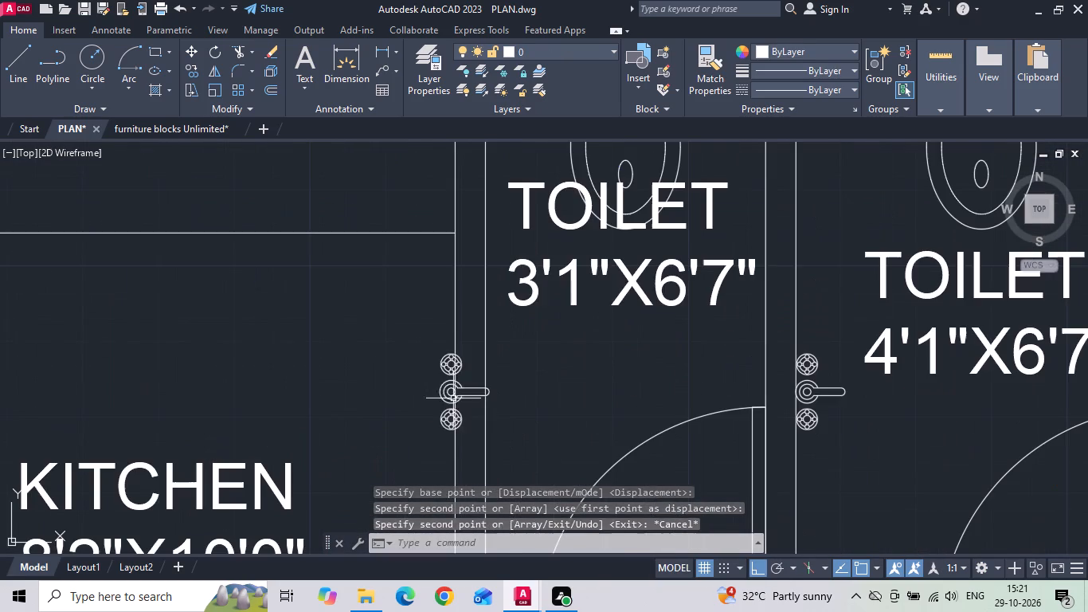
click(449, 389)
right_click(449, 388)
click(499, 292)
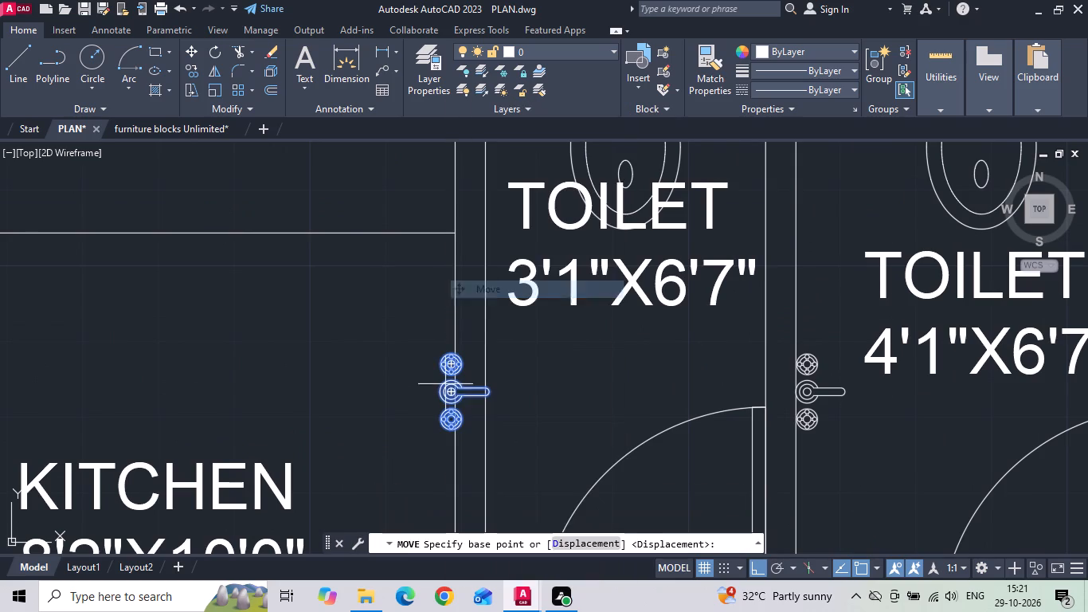
click(436, 395)
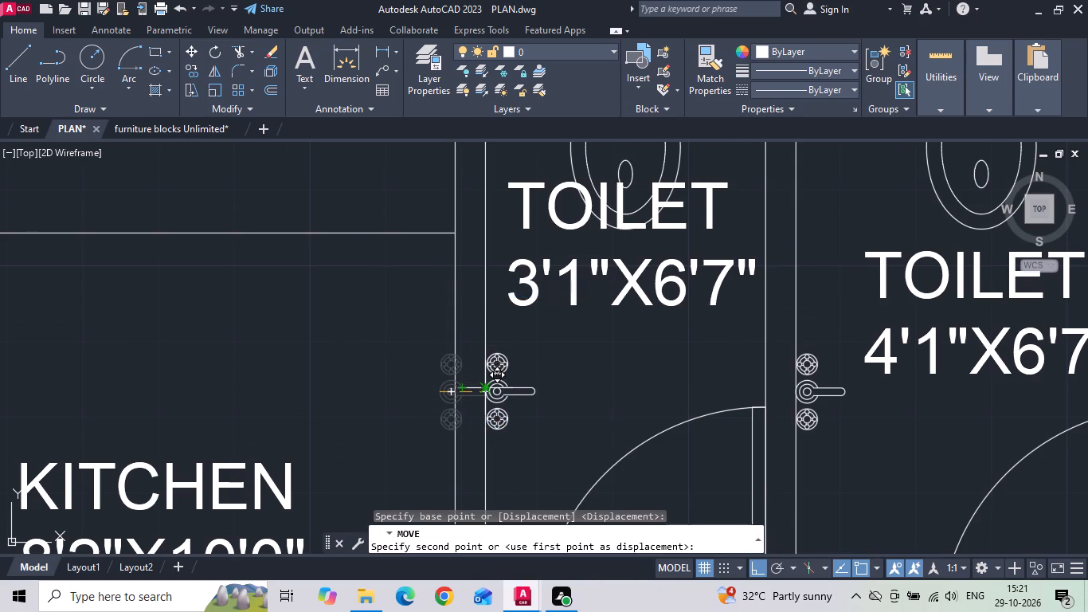
click(483, 386)
Move the TOILET 3'1"X6'7" label about 7.3" straight down, clear of the WC.
scroll(483, 386, down, 1)
click(550, 319)
click(530, 332)
right_click(530, 332)
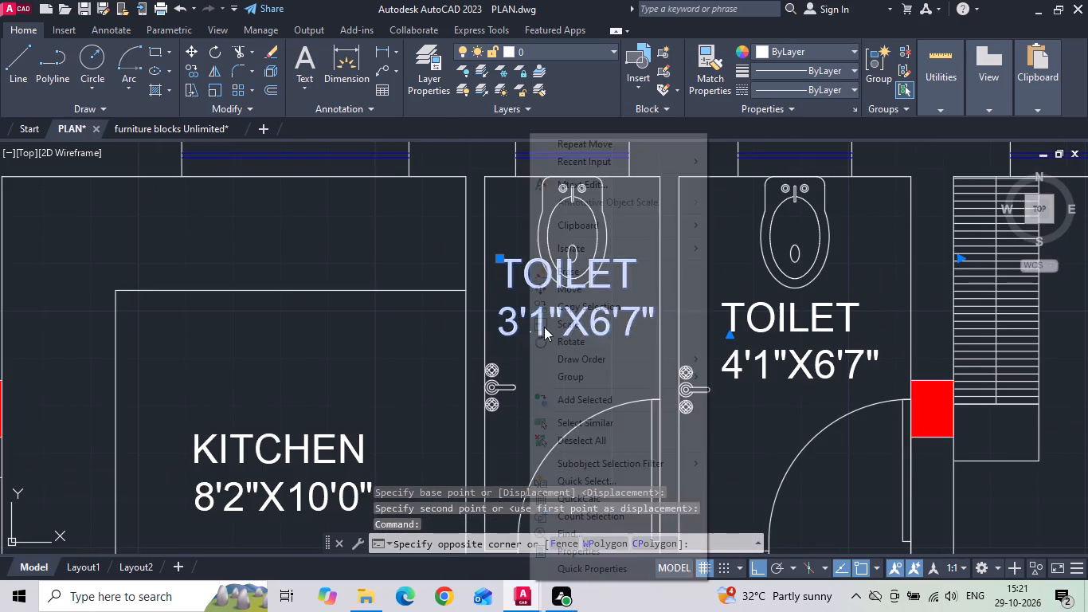
click(569, 296)
scroll(569, 300, down, 1)
middle_drag(604, 435, 600, 394)
drag(582, 432, 584, 452)
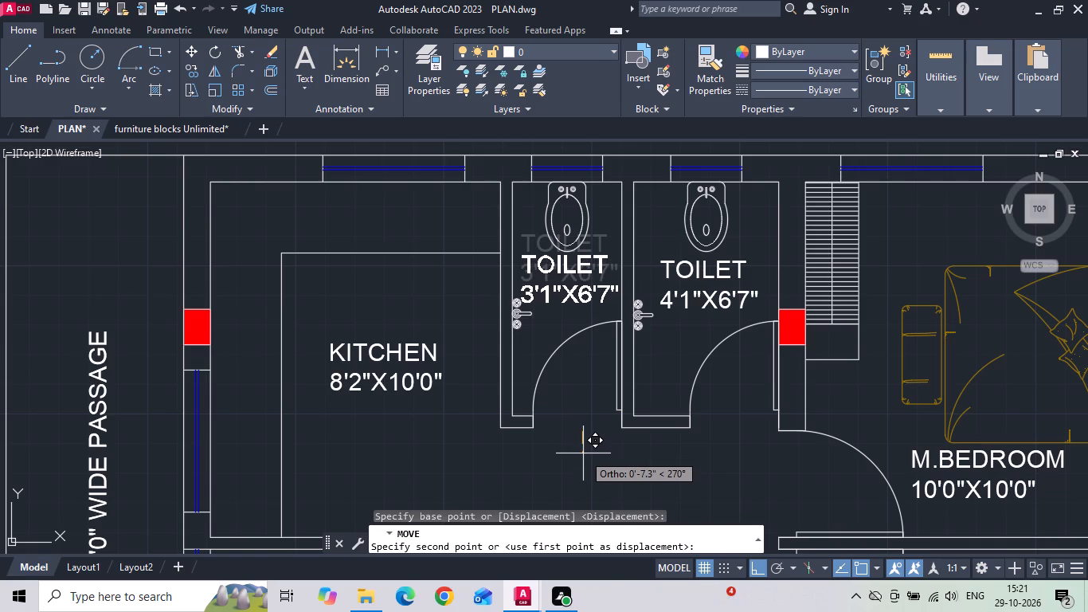
click(583, 453)
scroll(617, 448, down, 2)
scroll(716, 374, down, 1)
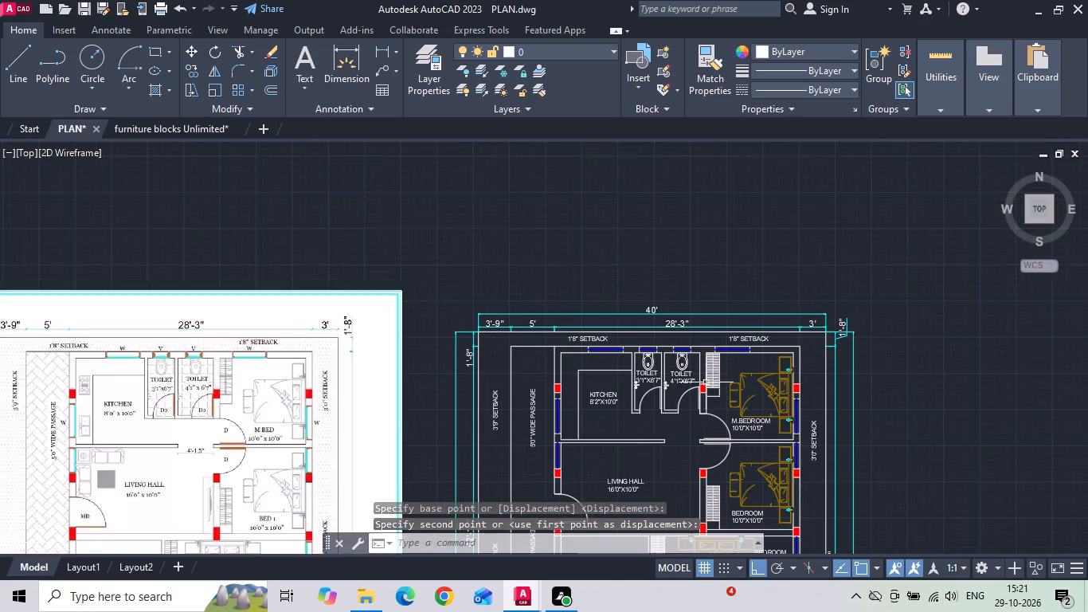
middle_drag(646, 414, 645, 322)
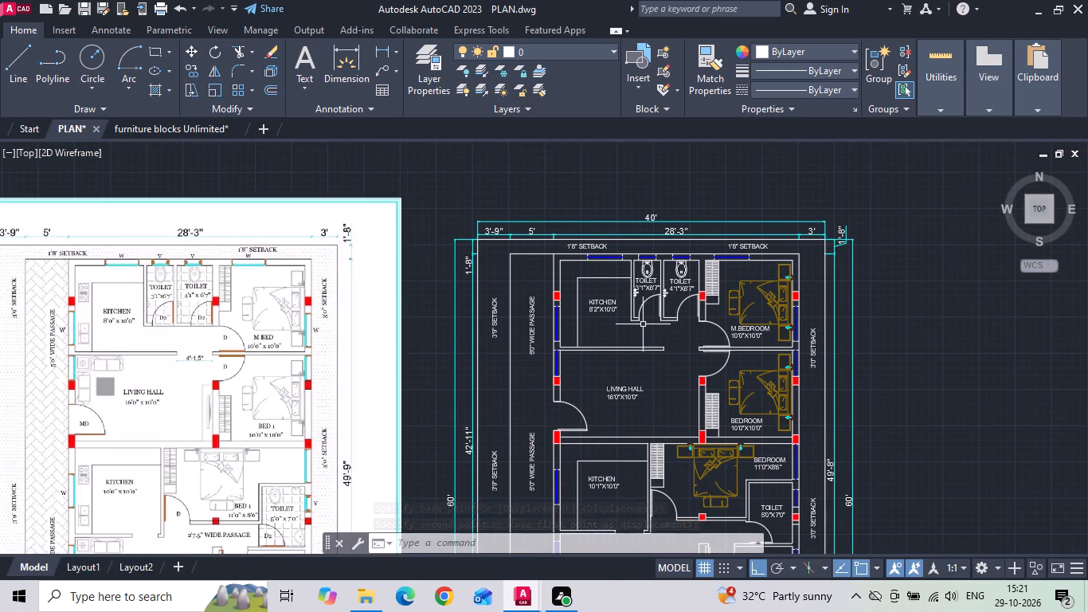
Copy the WC from the 4'1"X6'7" toilet onto the top inner wall of the 5'0"X7'0" toilet.
scroll(703, 268, up, 2)
click(644, 267)
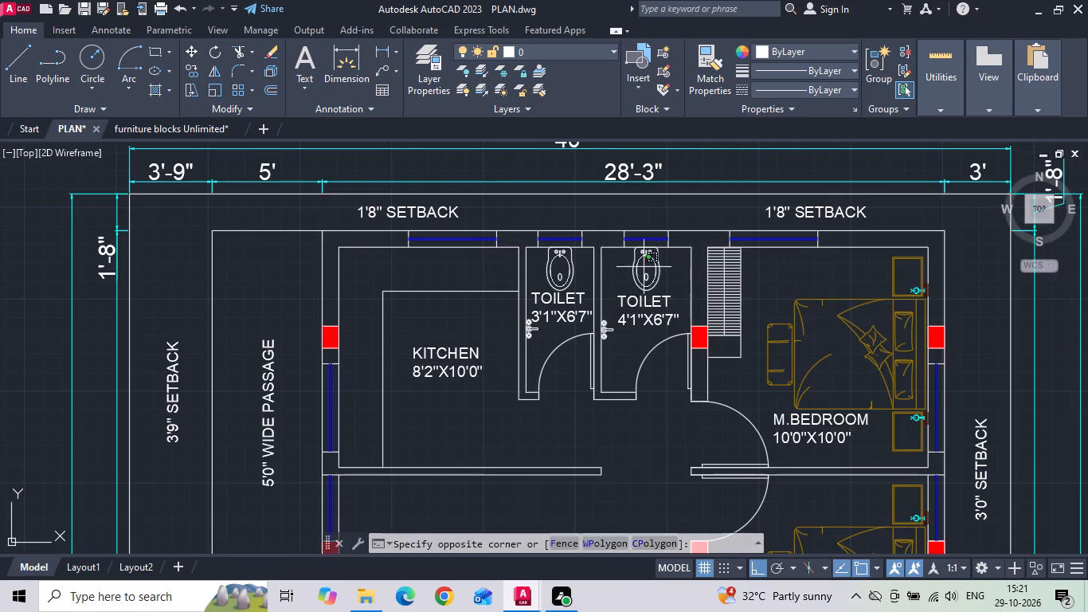
click(617, 269)
right_click(617, 269)
click(644, 305)
scroll(644, 243, up, 2)
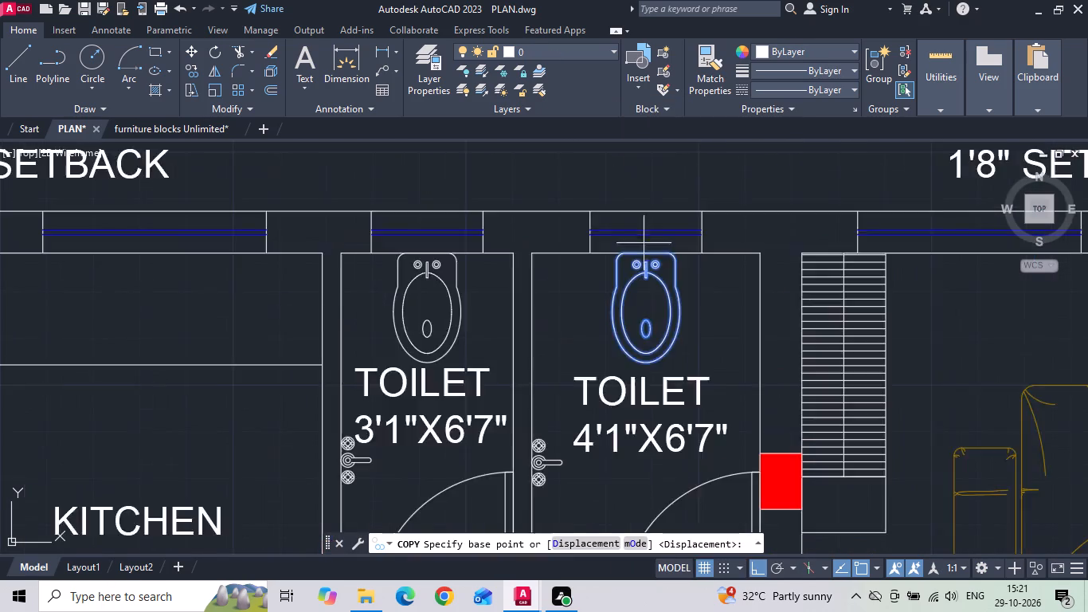
scroll(644, 243, up, 1)
click(643, 261)
scroll(629, 255, down, 6)
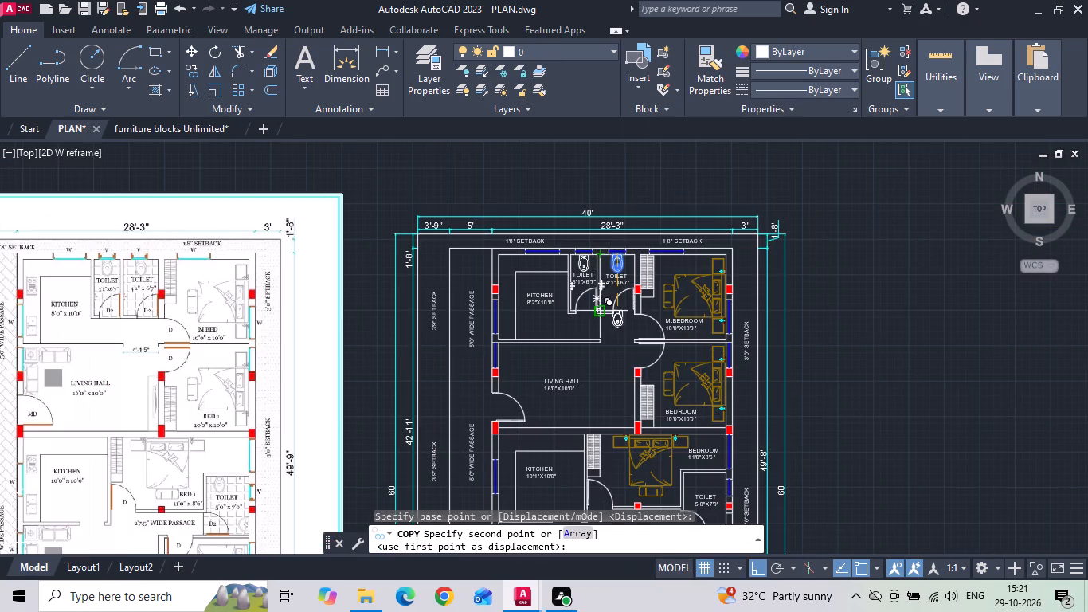
middle_drag(627, 393, 560, 257)
scroll(651, 367, up, 3)
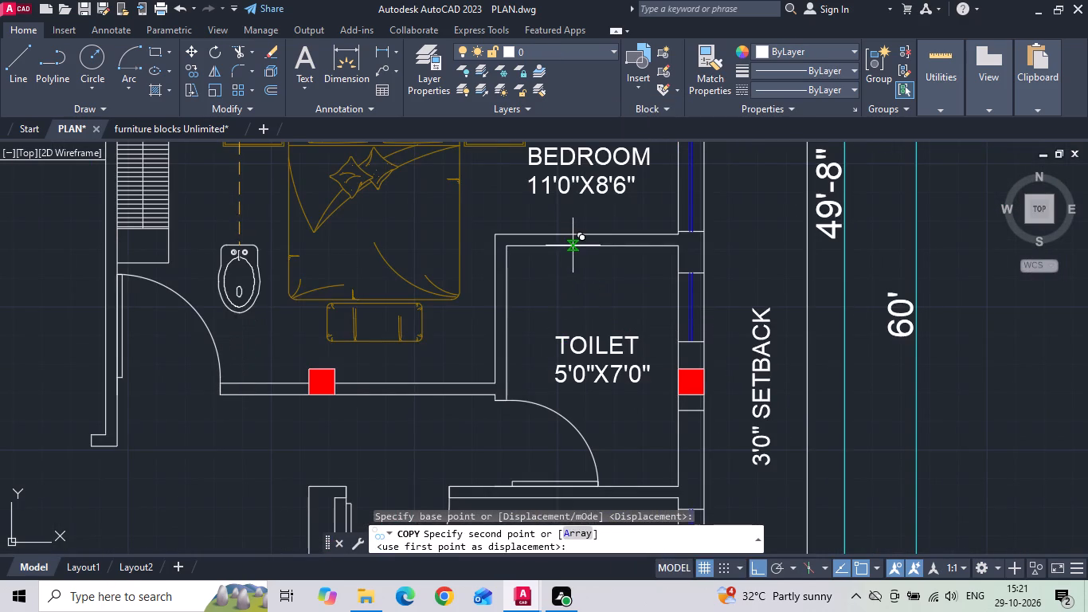
click(561, 248)
key(Escape)
Copy the faucet from the 3'1"X6'7" toilet into the 5'0"X7'0" toilet, just right of its label.
scroll(566, 307, down, 2)
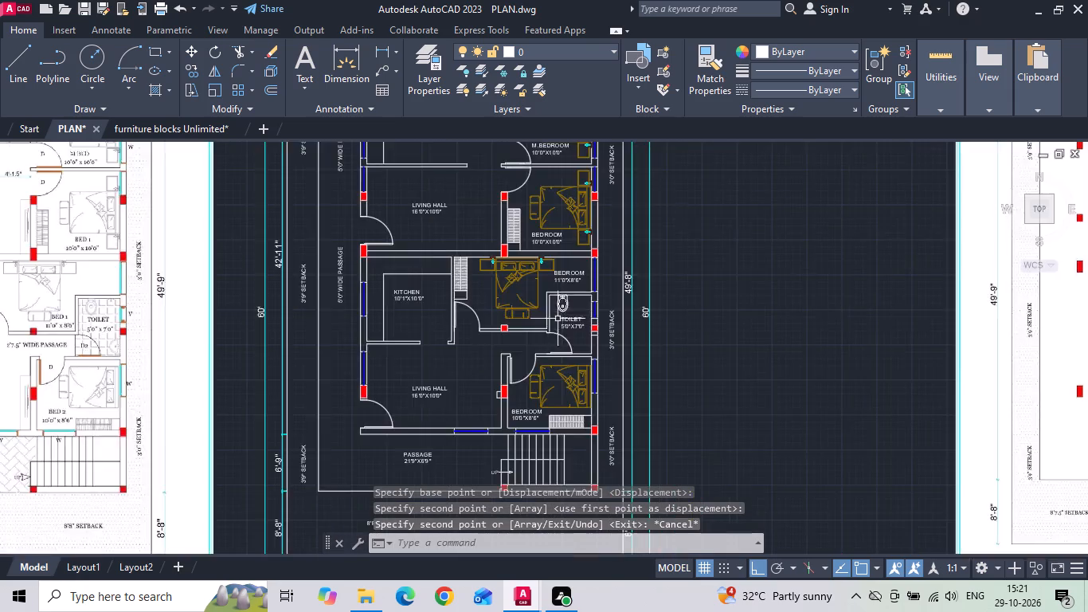
scroll(558, 319, down, 2)
scroll(481, 148, up, 3)
click(473, 320)
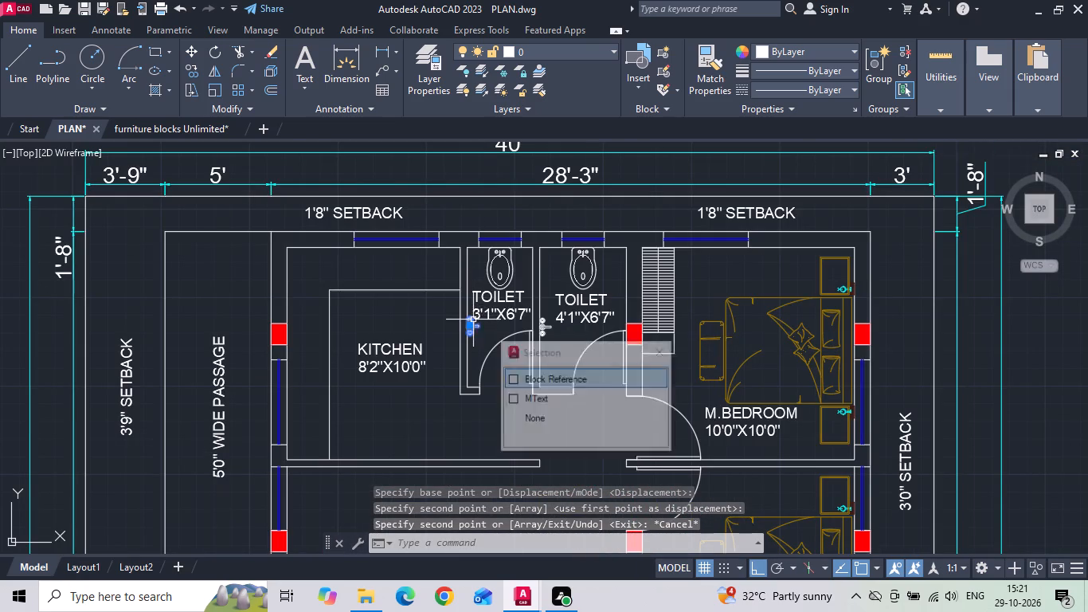
right_click(473, 320)
click(529, 305)
click(471, 333)
scroll(472, 249, down, 3)
middle_drag(542, 414, 513, 313)
drag(757, 568, 750, 549)
scroll(487, 351, up, 2)
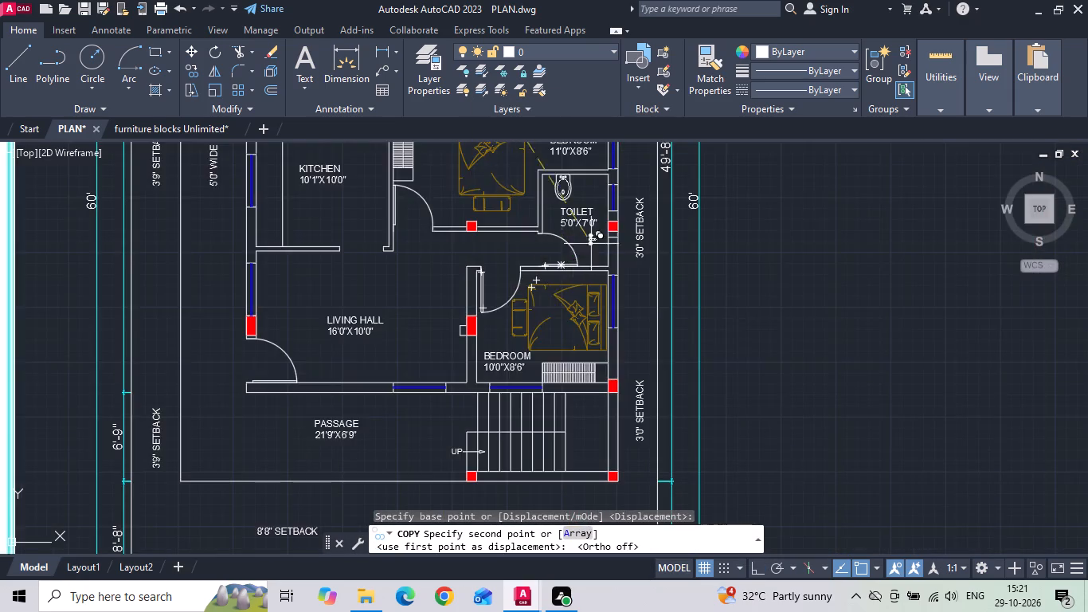
scroll(600, 238, up, 4)
middle_drag(579, 294, 523, 461)
click(548, 275)
key(Escape)
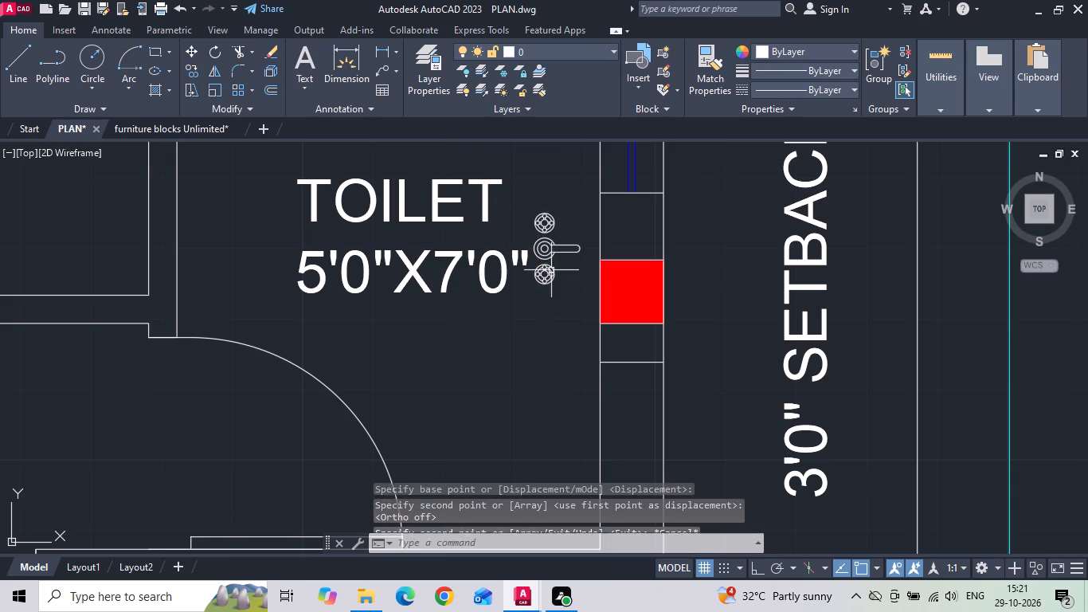
Mirror the copied faucet about a vertical line so its spout points left, erasing the source object.
click(554, 260)
click(553, 241)
text(MI)
key(space)
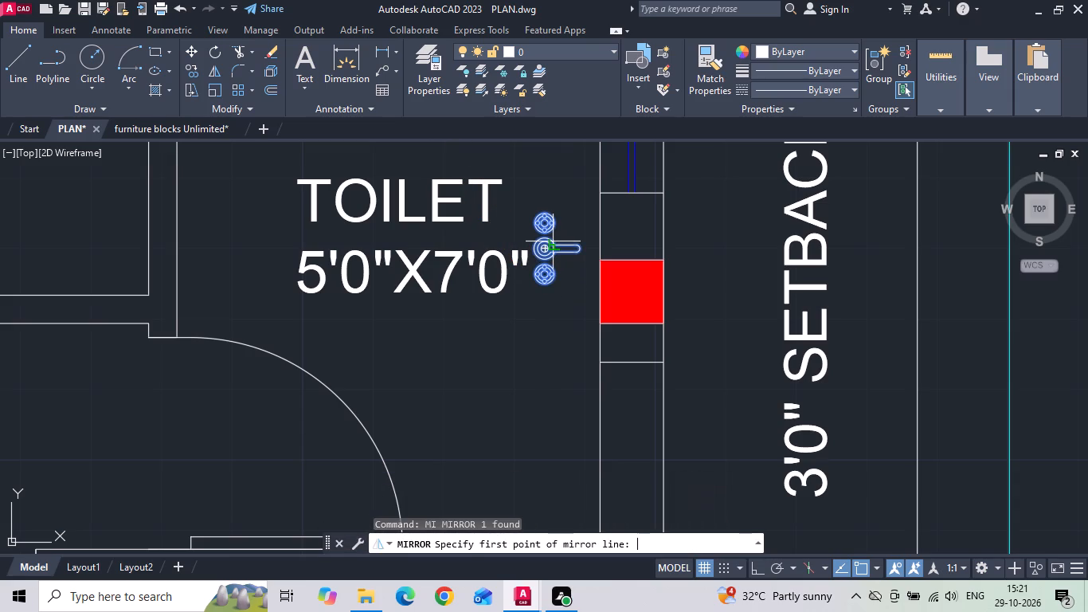
key(F8)
key(space)
drag(534, 333, 529, 355)
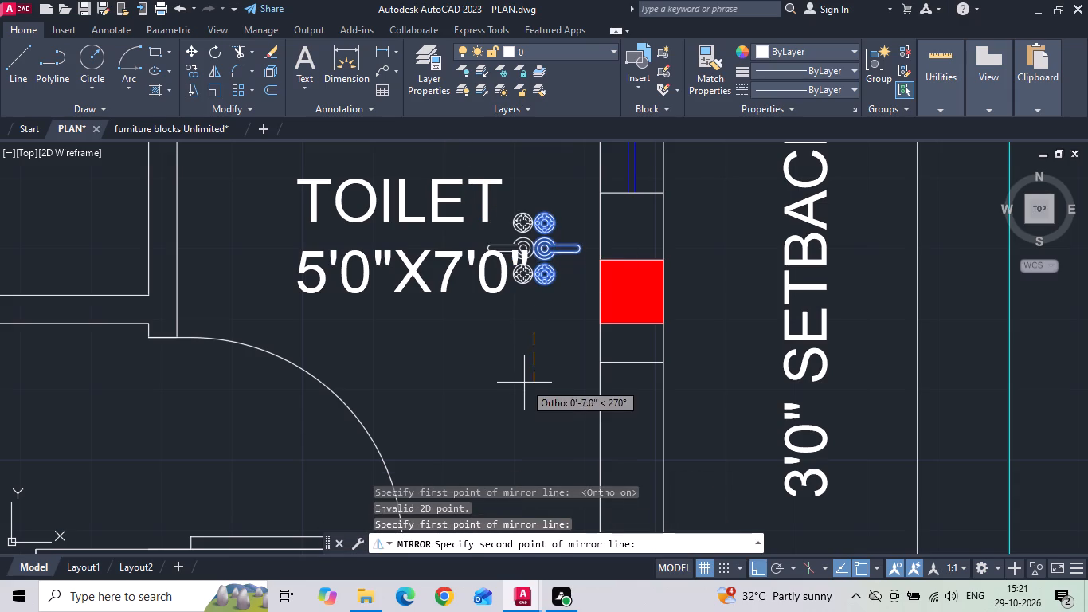
click(524, 382)
key(y)
key(space)
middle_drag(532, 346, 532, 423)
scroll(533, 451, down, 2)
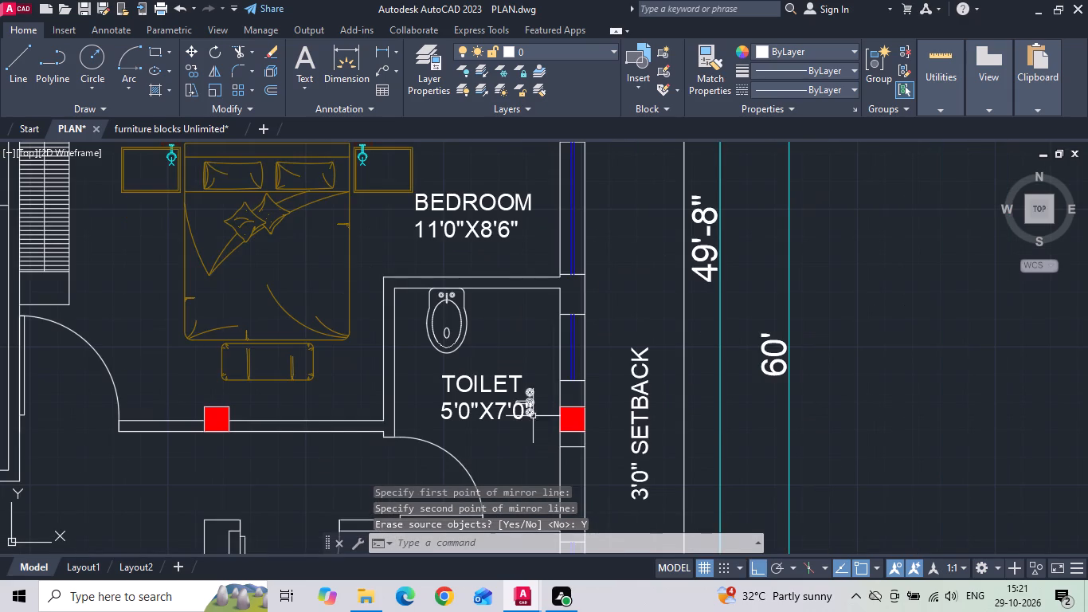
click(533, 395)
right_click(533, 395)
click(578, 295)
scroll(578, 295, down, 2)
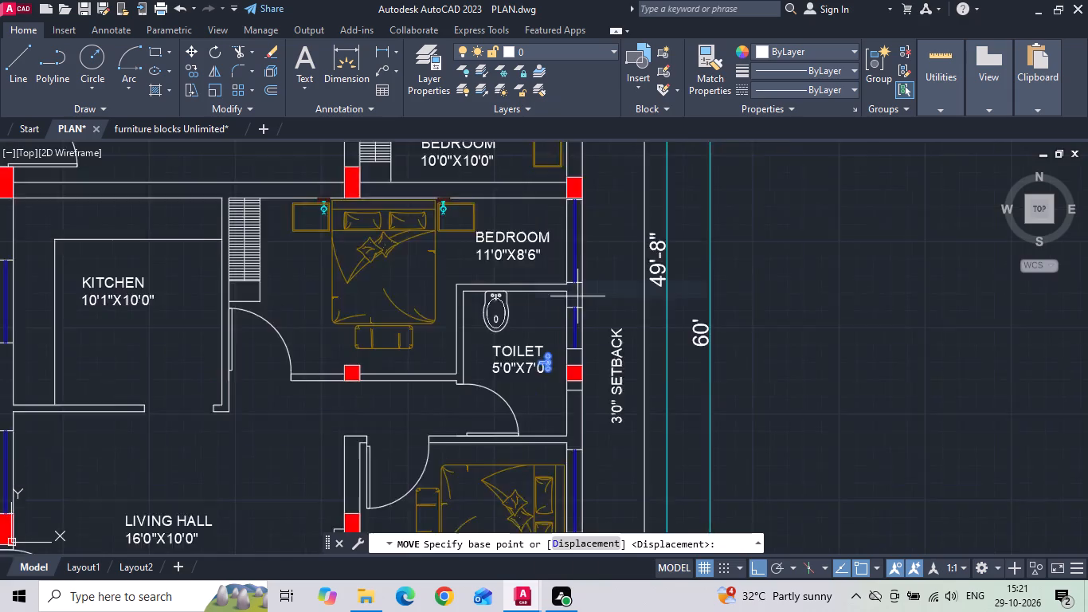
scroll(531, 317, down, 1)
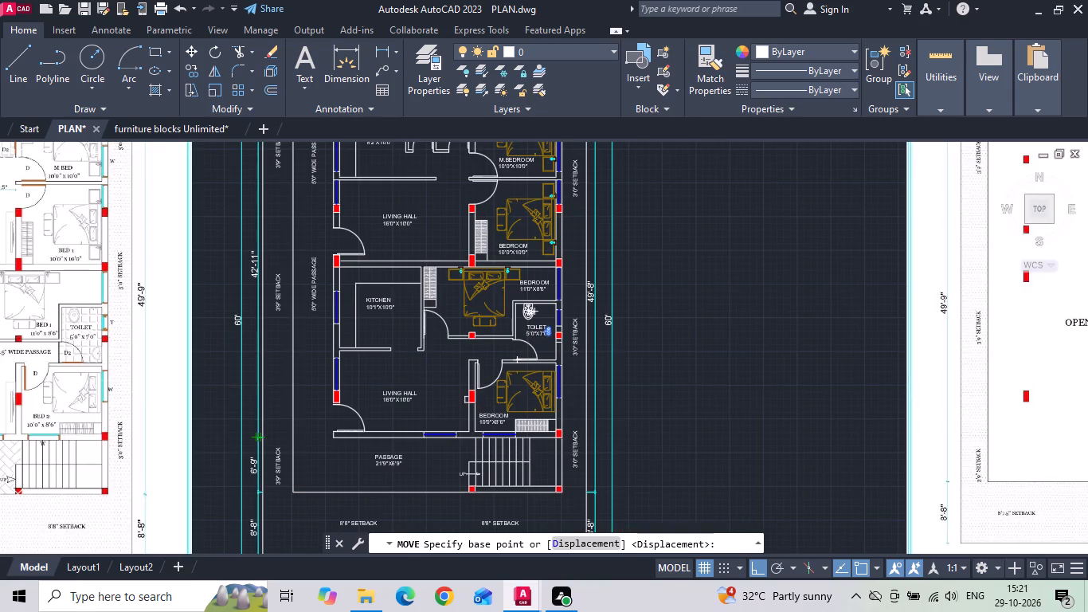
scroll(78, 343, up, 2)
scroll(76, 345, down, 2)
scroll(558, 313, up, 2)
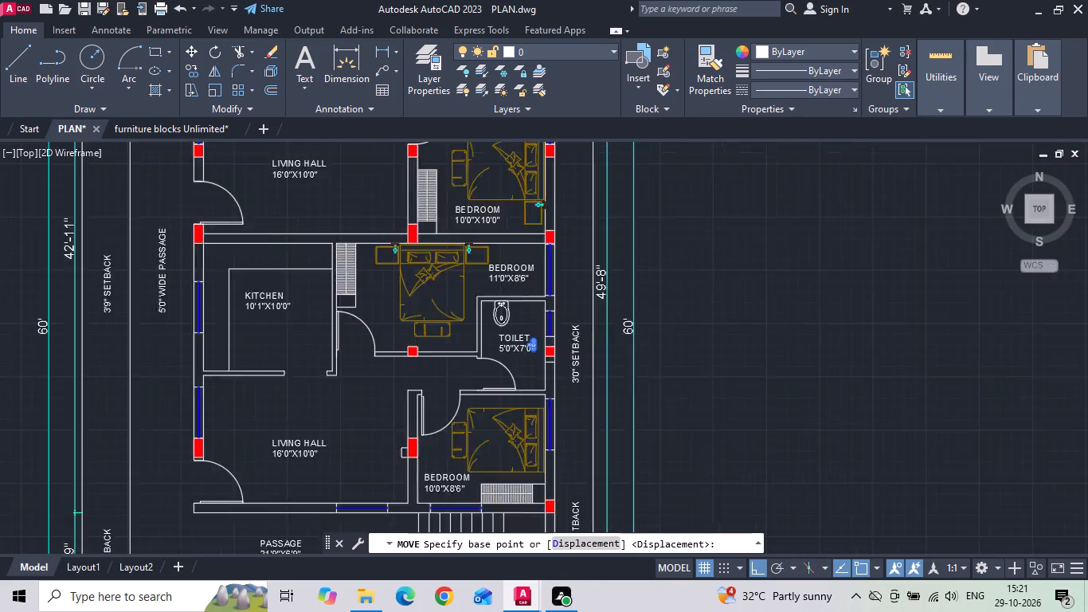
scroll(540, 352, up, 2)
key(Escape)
Rotate the 5'0"X7'0" toilet's faucet 90° so its spout points down.
click(473, 365)
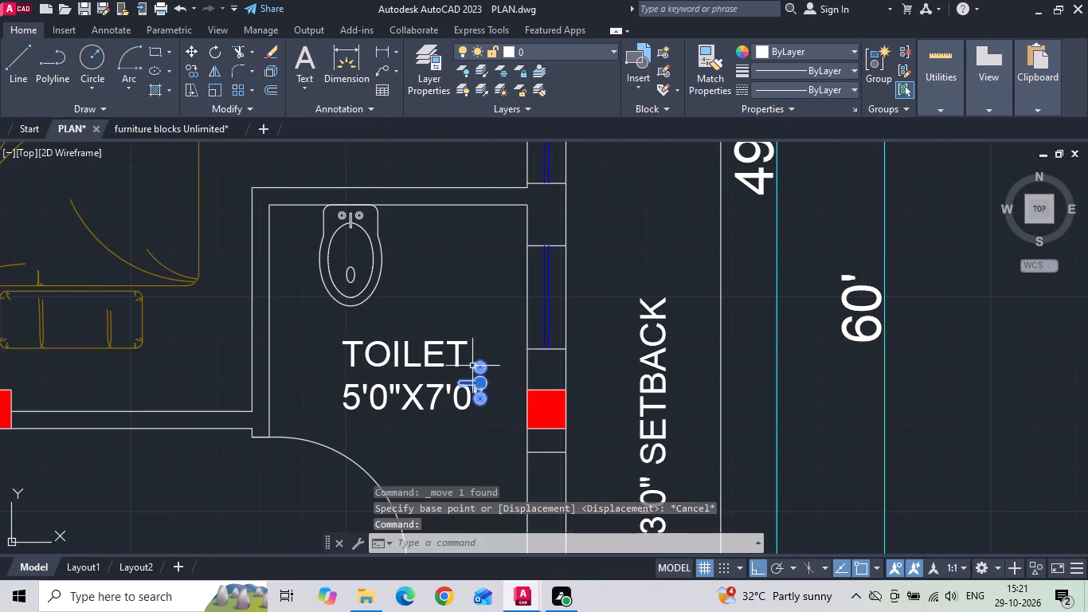
right_click(472, 366)
click(496, 345)
click(492, 330)
click(483, 306)
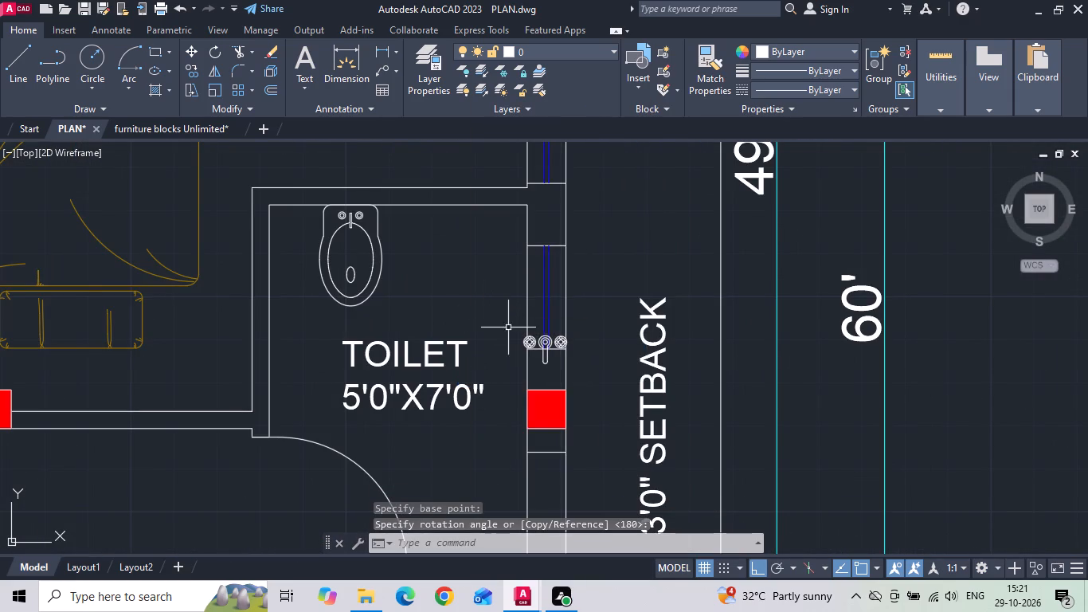
Move the rotated faucet by its back edge onto the 5'0"X7'0" toilet's top inner wall, right of the WC.
click(528, 338)
right_click(529, 339)
click(560, 286)
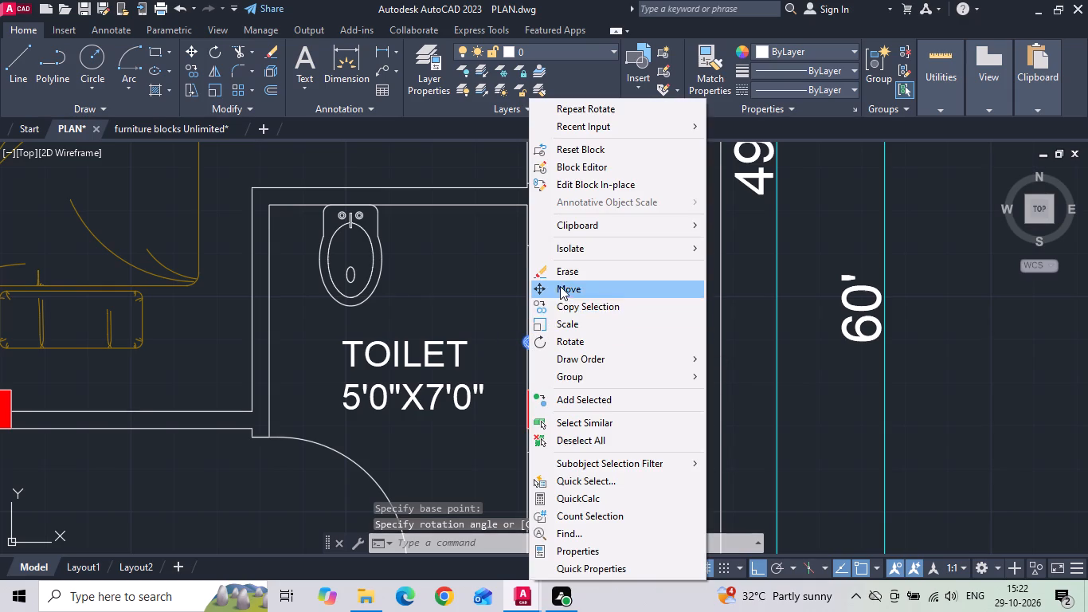
scroll(547, 310, up, 1)
click(544, 347)
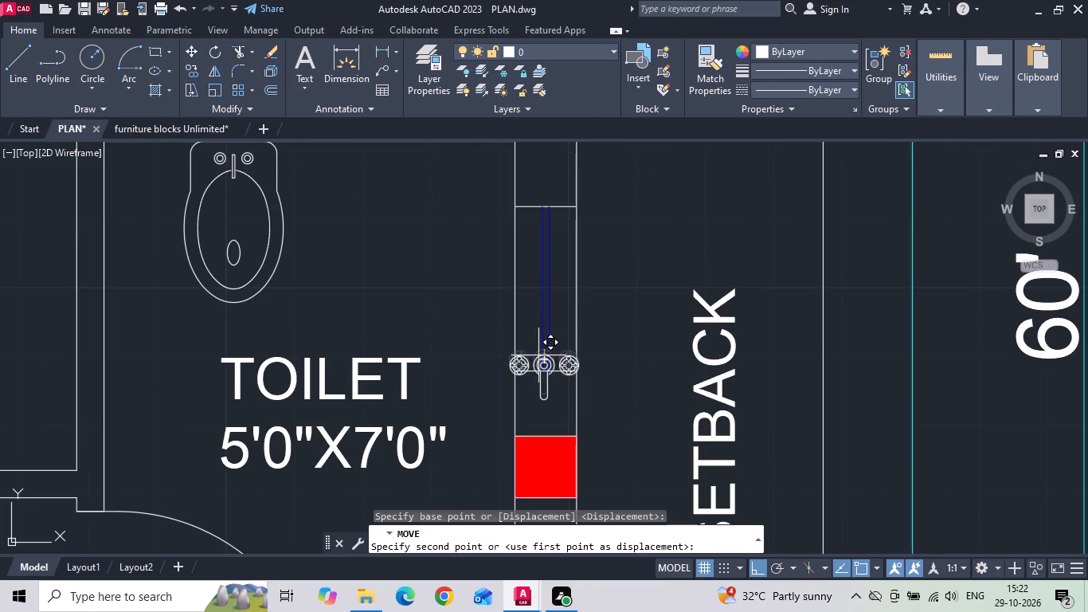
middle_drag(459, 261, 457, 405)
click(441, 285)
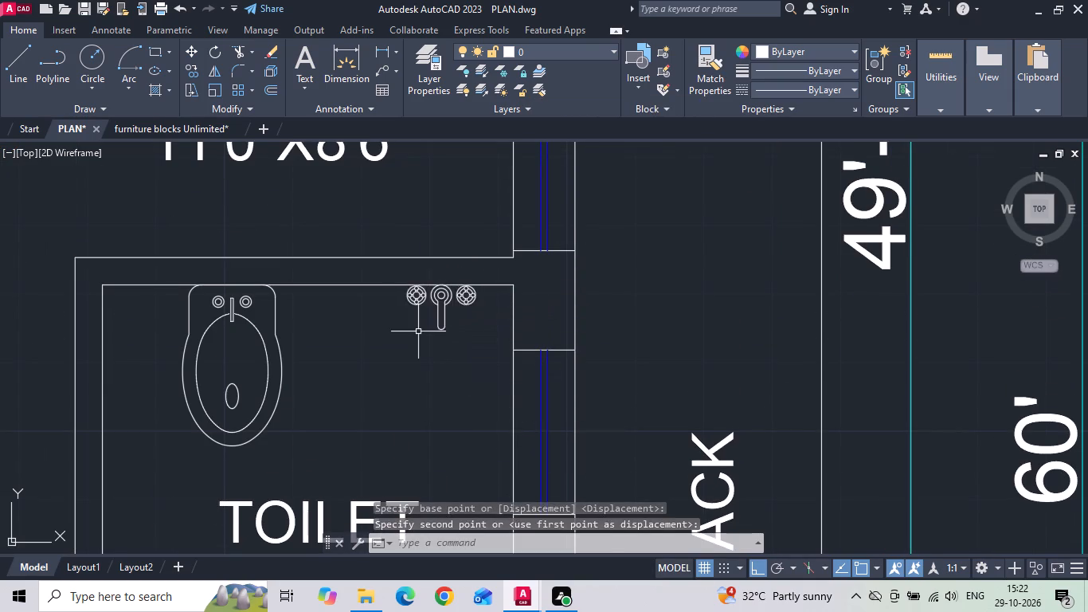
Copy the washbasin from the terrace plan's 4'0"X6'7" toilet into the lower right area of the 5'0"X7'0" toilet.
scroll(475, 298, down, 2)
scroll(463, 304, up, 2)
scroll(468, 292, down, 6)
scroll(402, 342, down, 2)
scroll(635, 295, up, 3)
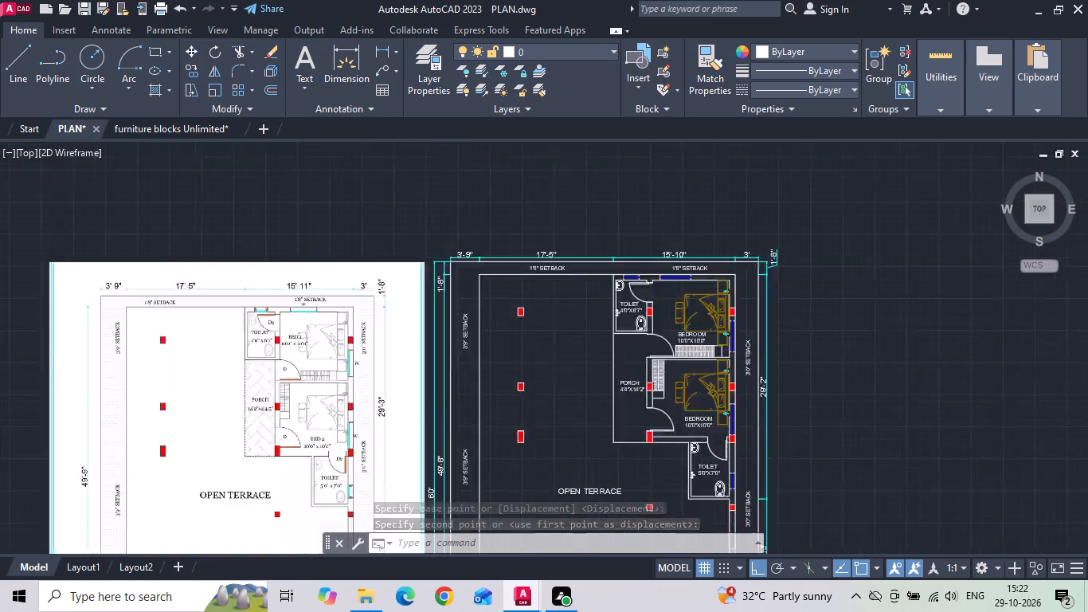
scroll(668, 296, up, 4)
click(425, 198)
click(401, 171)
right_click(399, 171)
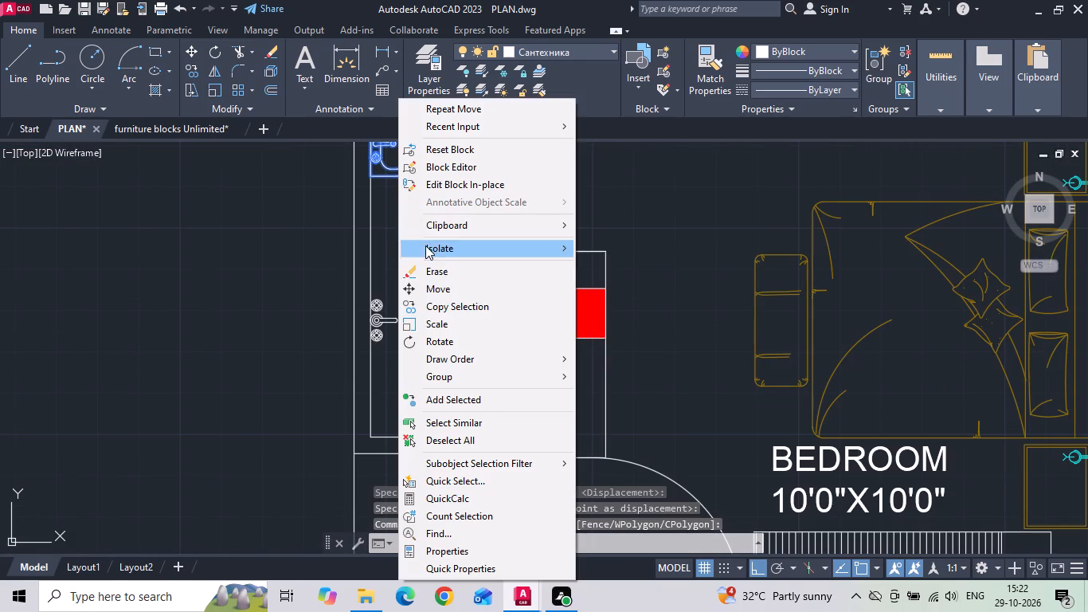
click(432, 306)
drag(371, 164, 355, 194)
scroll(421, 267, down, 3)
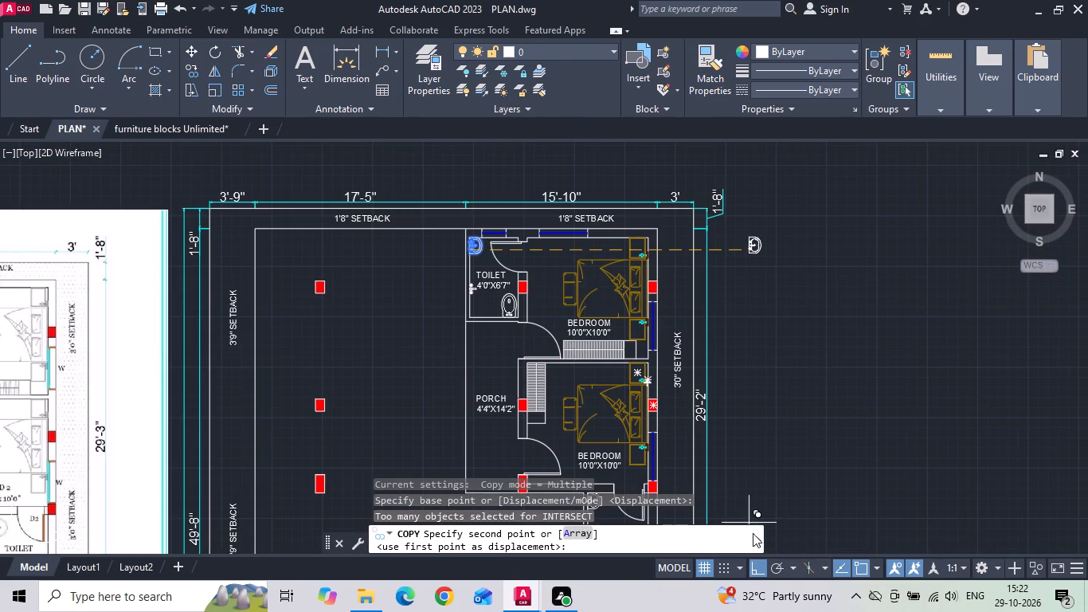
click(754, 563)
scroll(818, 382, down, 3)
scroll(352, 451, up, 3)
middle_drag(370, 426, 370, 422)
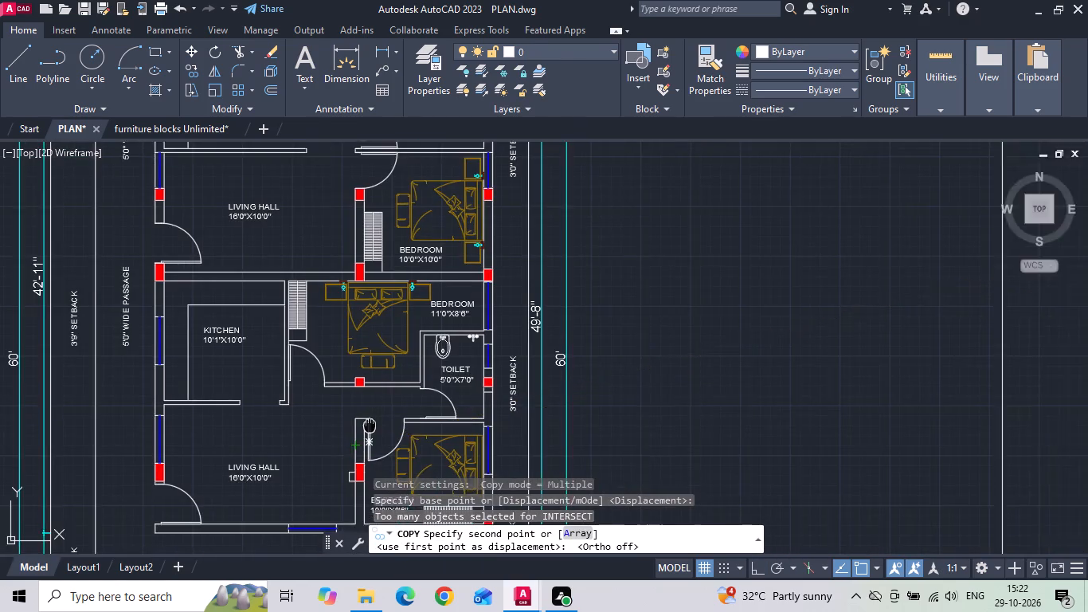
middle_drag(370, 422, 370, 395)
scroll(494, 375, up, 4)
click(365, 404)
key(Escape)
Rotate the copied washbasin 180° so its back faces the 5'0"X7'0" toilet's right wall.
click(378, 343)
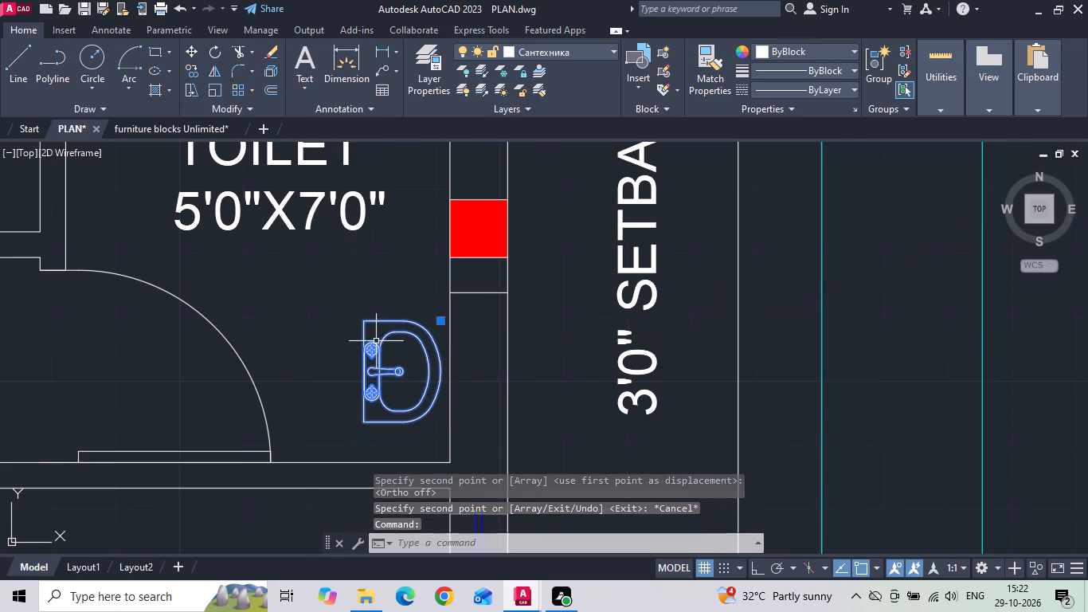
right_click(375, 339)
click(404, 345)
key(F8)
drag(407, 340, 408, 341)
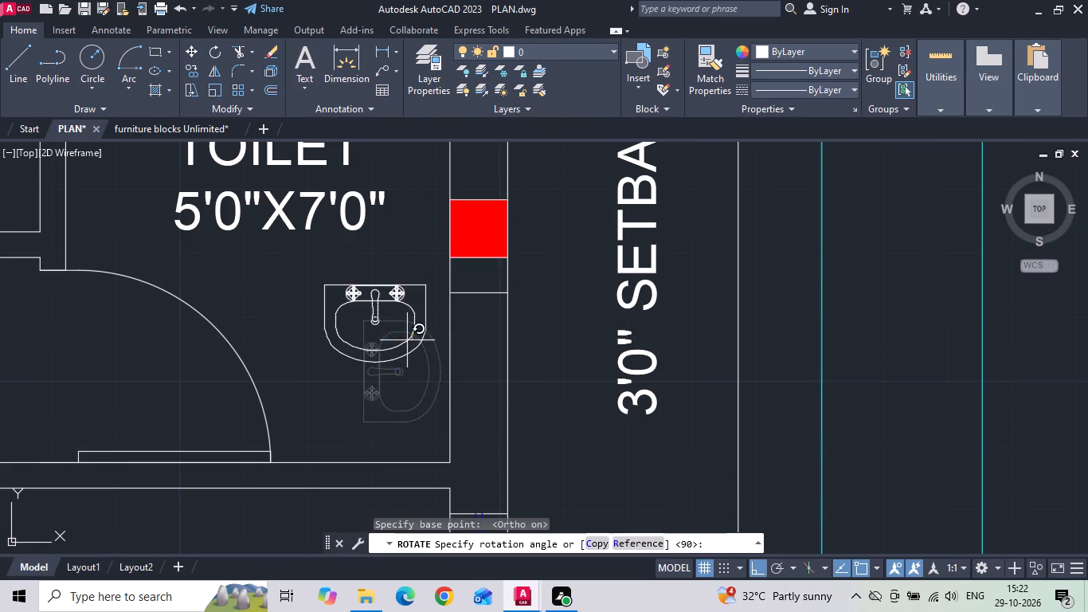
drag(408, 341, 408, 347)
click(327, 375)
Move the washbasin by its back corner into the lower right inner corner of the 5'0"X7'0" toilet.
click(408, 328)
right_click(389, 326)
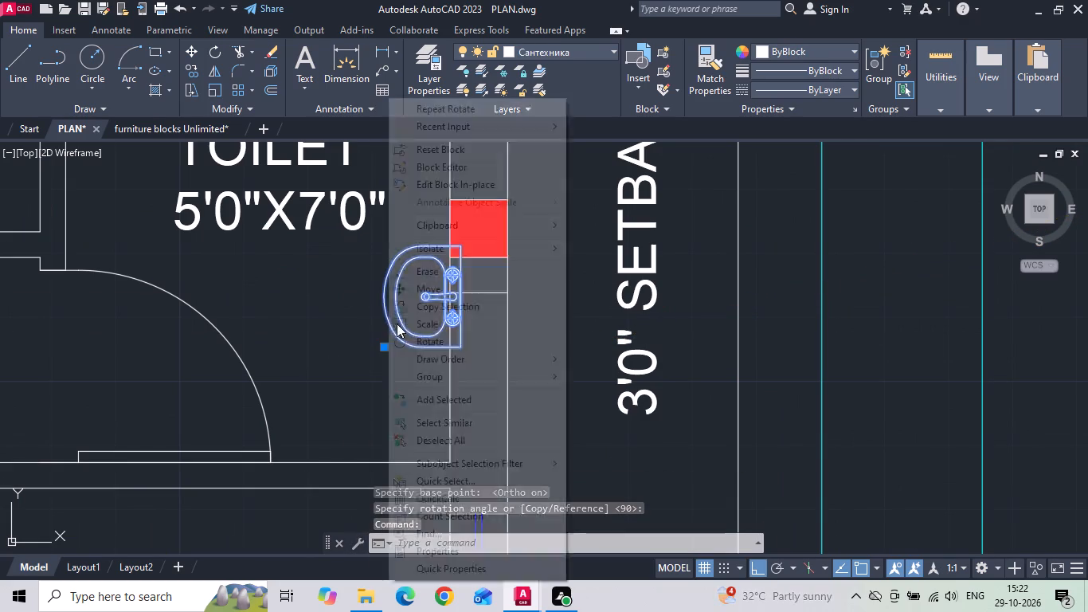
click(443, 283)
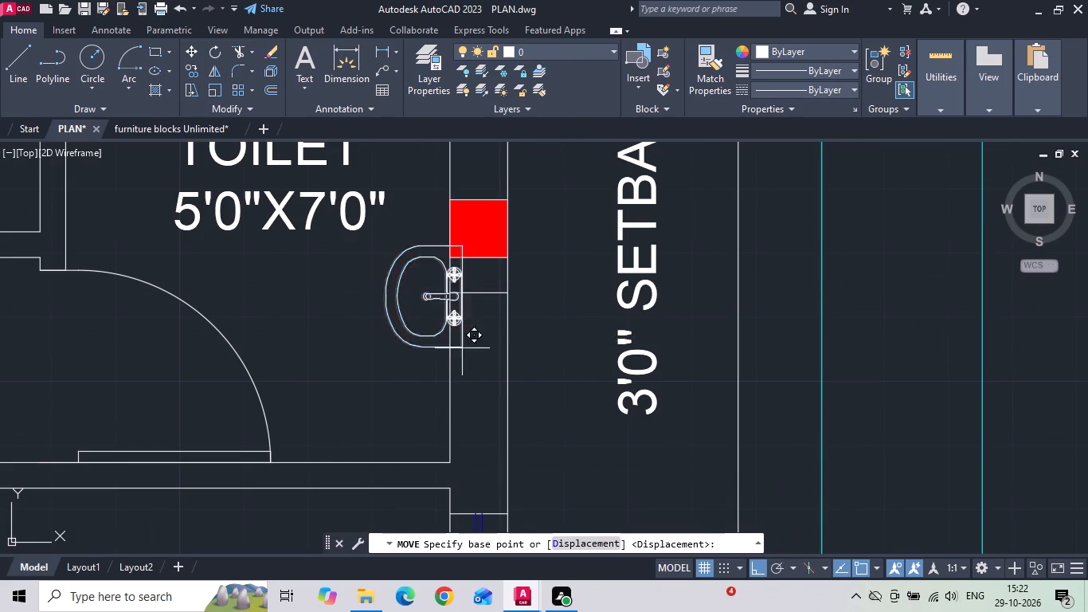
click(462, 348)
click(448, 460)
Save the drawing.
key(ctrl+s)
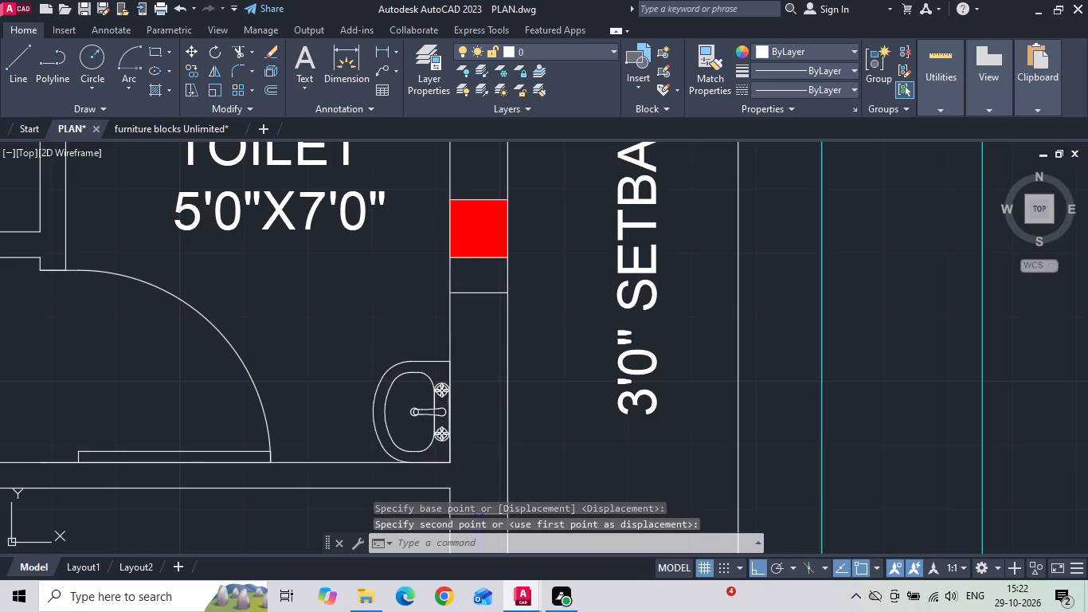
key(ctrl+s)
Review the floor plans against their reference images, finishing at the car-parking floor plan and its two toilets.
scroll(465, 335, down, 5)
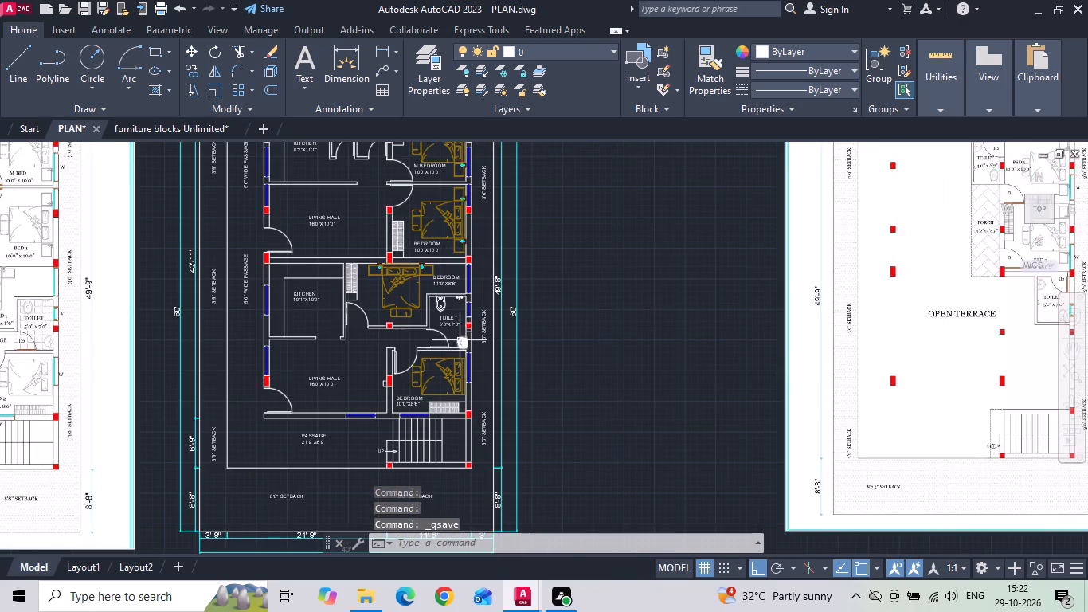
scroll(455, 342, down, 1)
scroll(165, 315, up, 1)
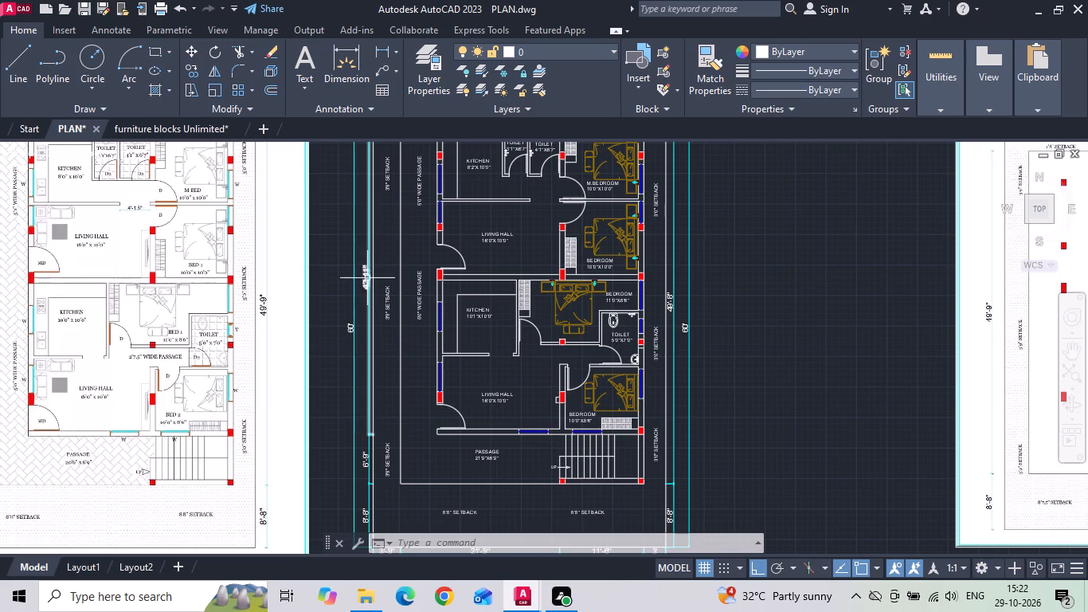
scroll(371, 284, down, 1)
middle_drag(588, 286, 353, 292)
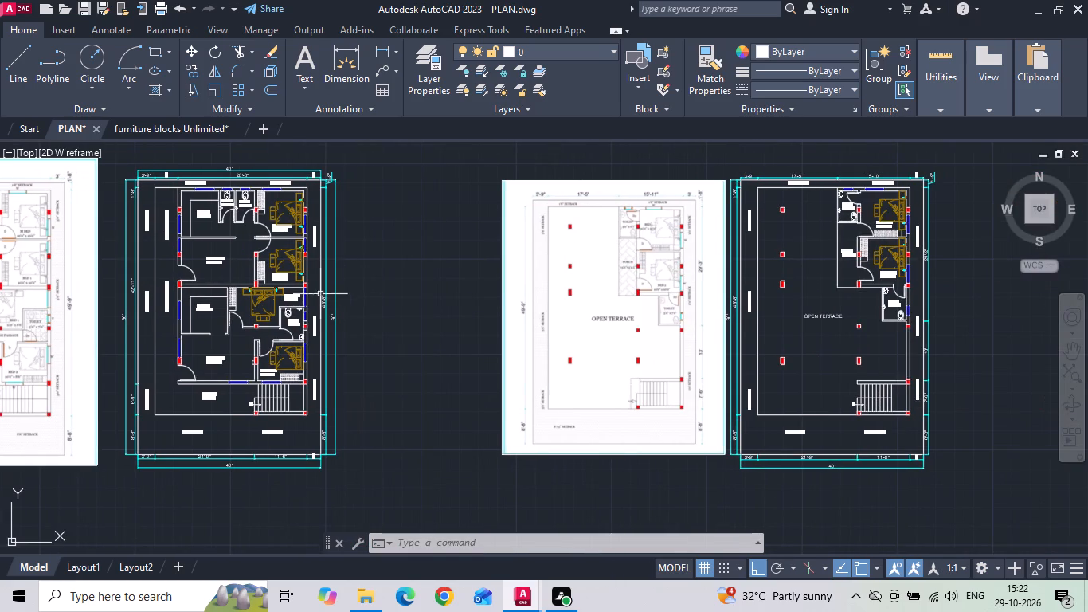
middle_drag(230, 269, 436, 285)
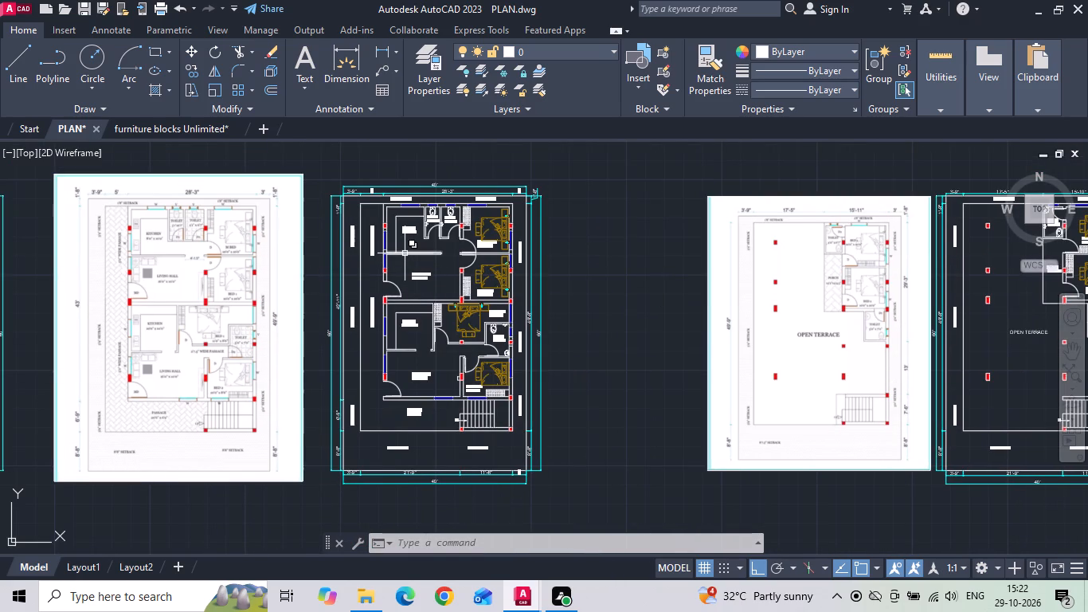
middle_drag(315, 284, 632, 284)
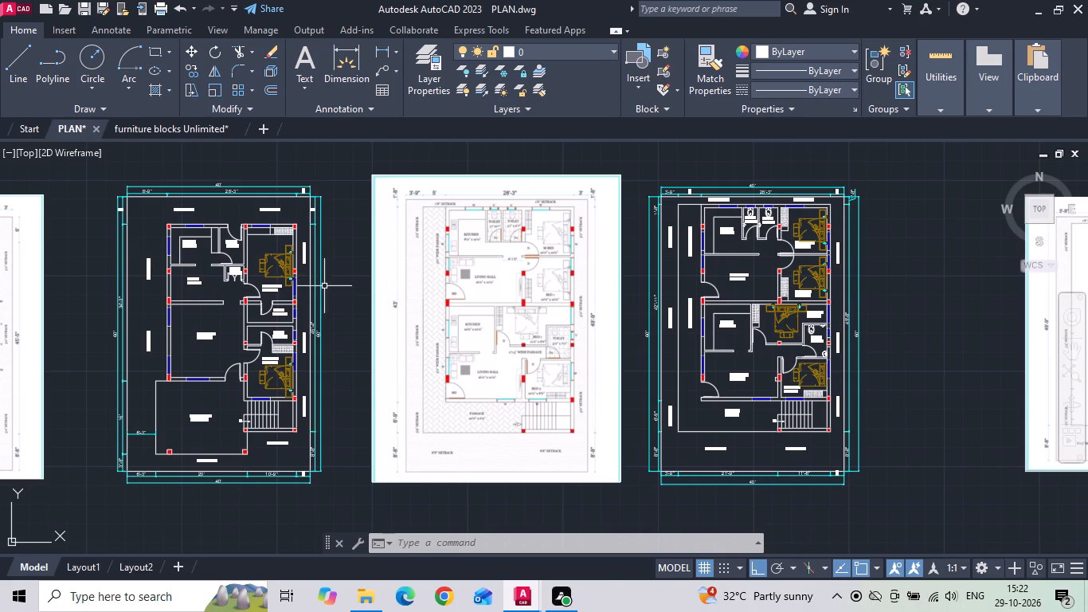
middle_drag(287, 310, 346, 331)
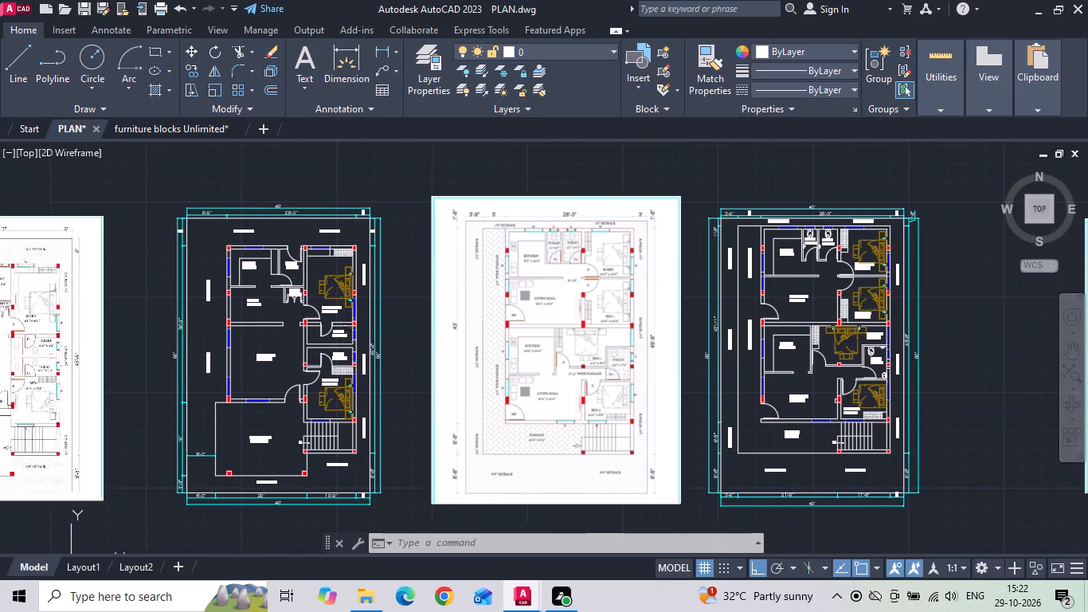
scroll(36, 357, up, 2)
scroll(43, 318, down, 1)
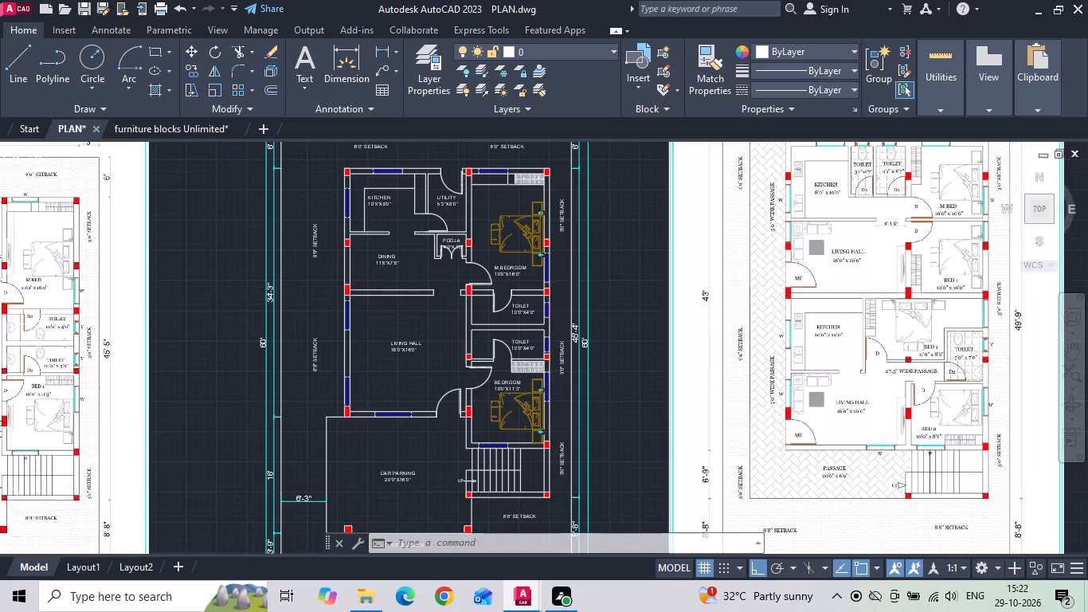
Examine the reference image's two 10'0" x 4'0" toilets for the placement of WCs and washbasins.
scroll(36, 325, down, 2)
scroll(611, 322, up, 2)
scroll(738, 302, down, 2)
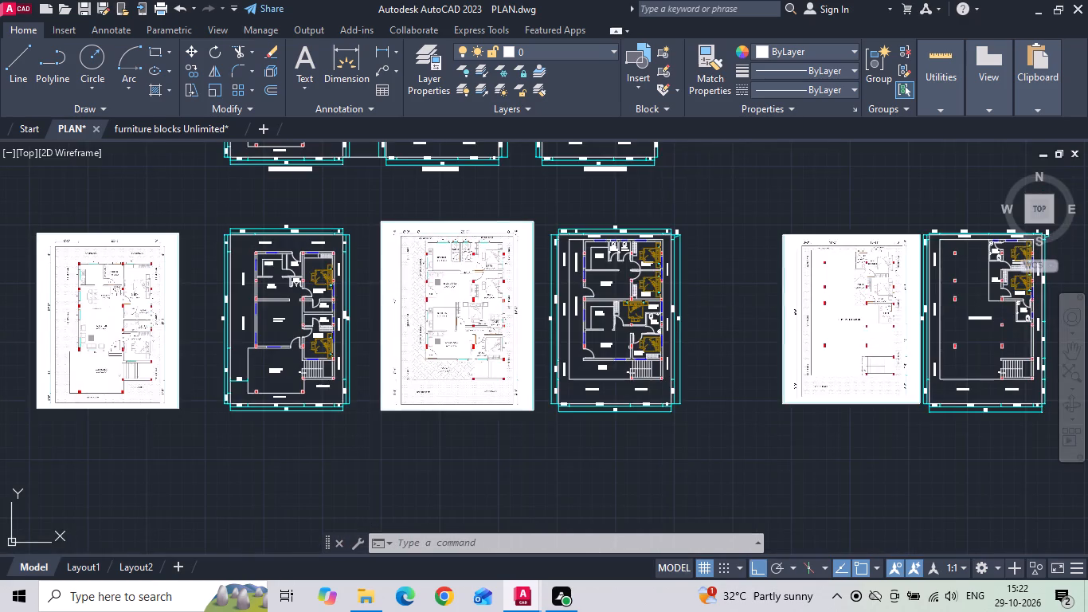
scroll(191, 316, up, 3)
scroll(42, 316, up, 1)
middle_drag(43, 313, 224, 299)
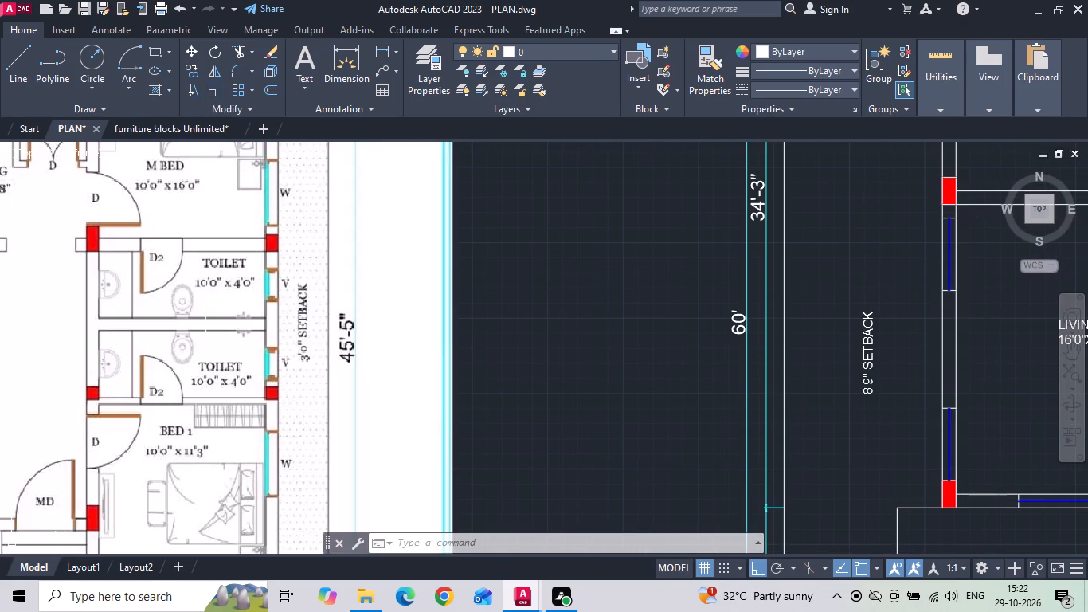
scroll(166, 278, down, 3)
Copy the WC, faucet and washbasin from the 5'0"X7'0" toilet to the two 10'0"X4'0" toilets of the car-parking floor plan.
middle_drag(664, 280, 262, 275)
scroll(569, 303, up, 3)
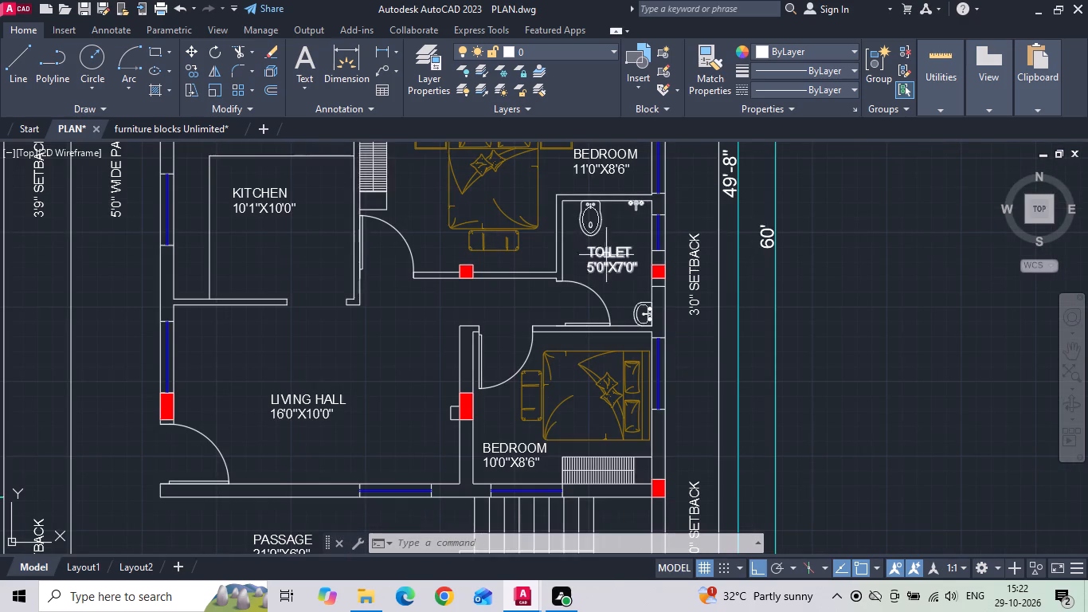
click(600, 223)
click(640, 209)
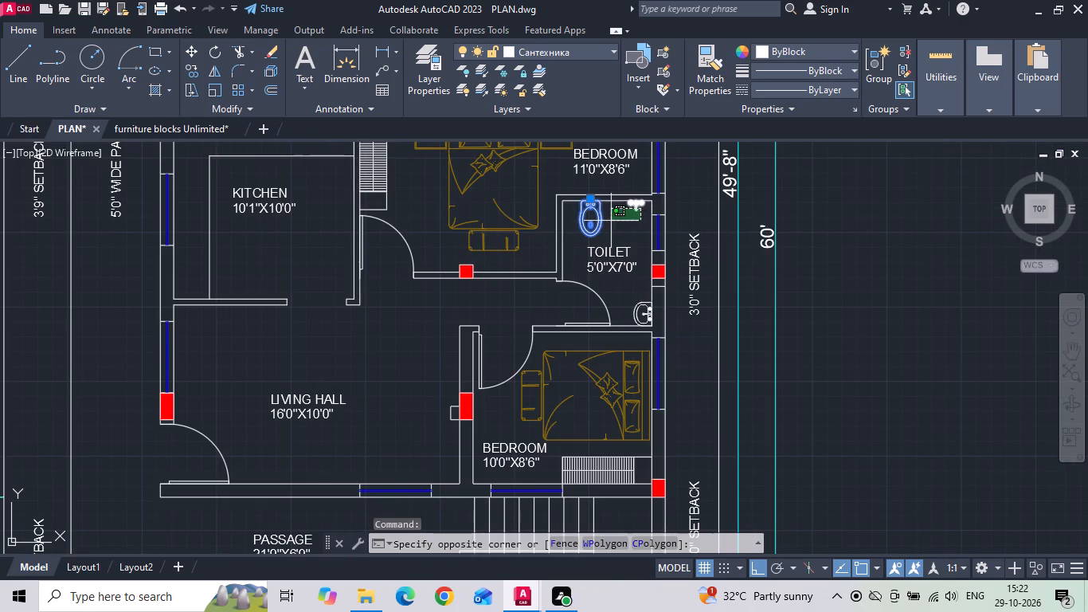
click(611, 221)
click(643, 312)
right_click(642, 312)
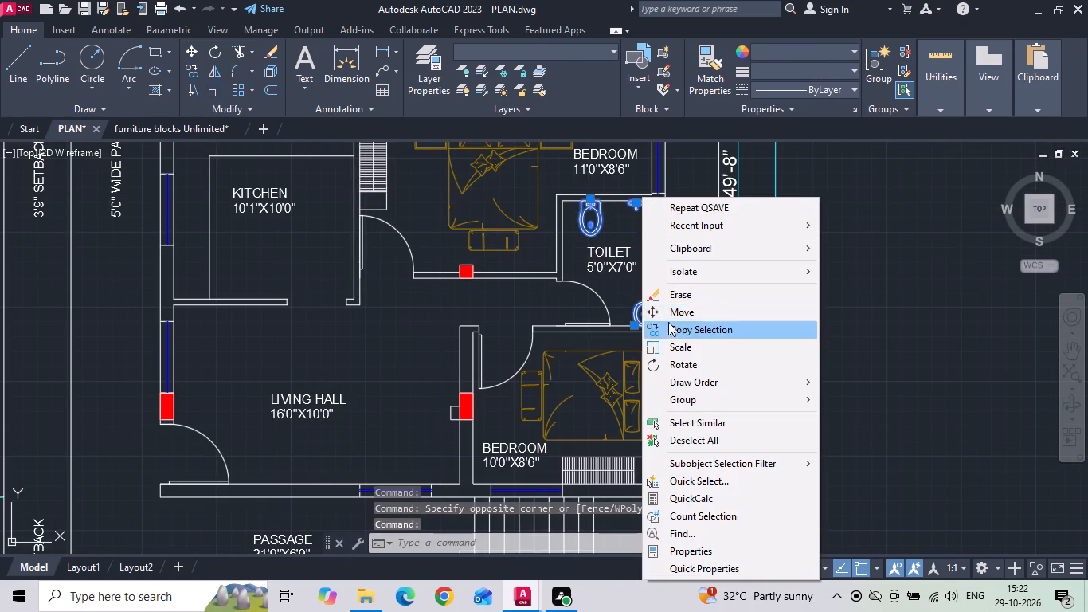
click(668, 326)
drag(636, 282, 519, 301)
scroll(350, 318, down, 2)
middle_drag(210, 328, 797, 326)
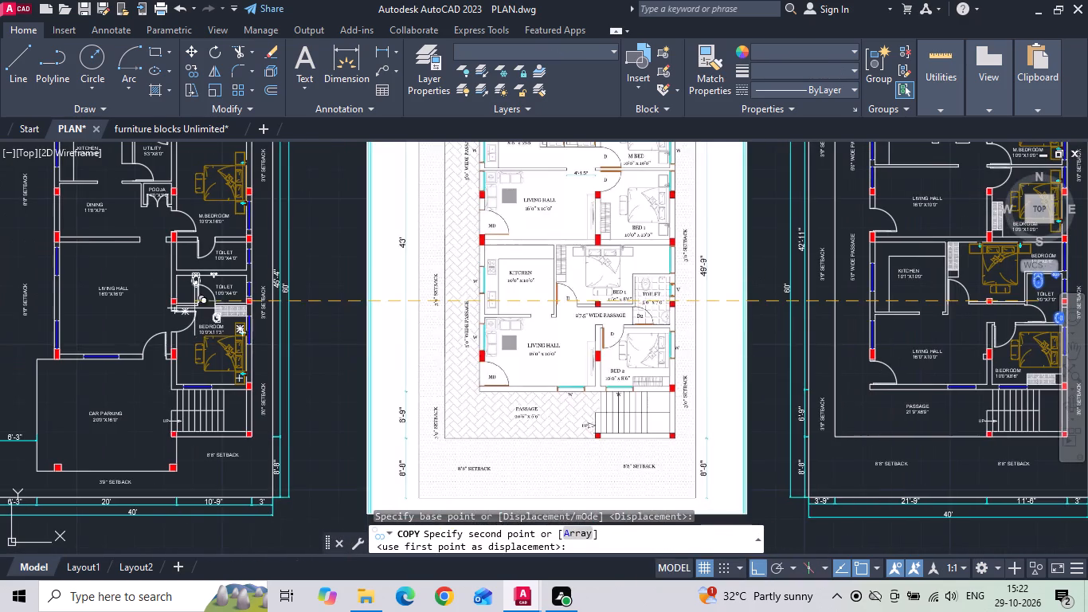
scroll(197, 276, up, 2)
scroll(206, 258, down, 1)
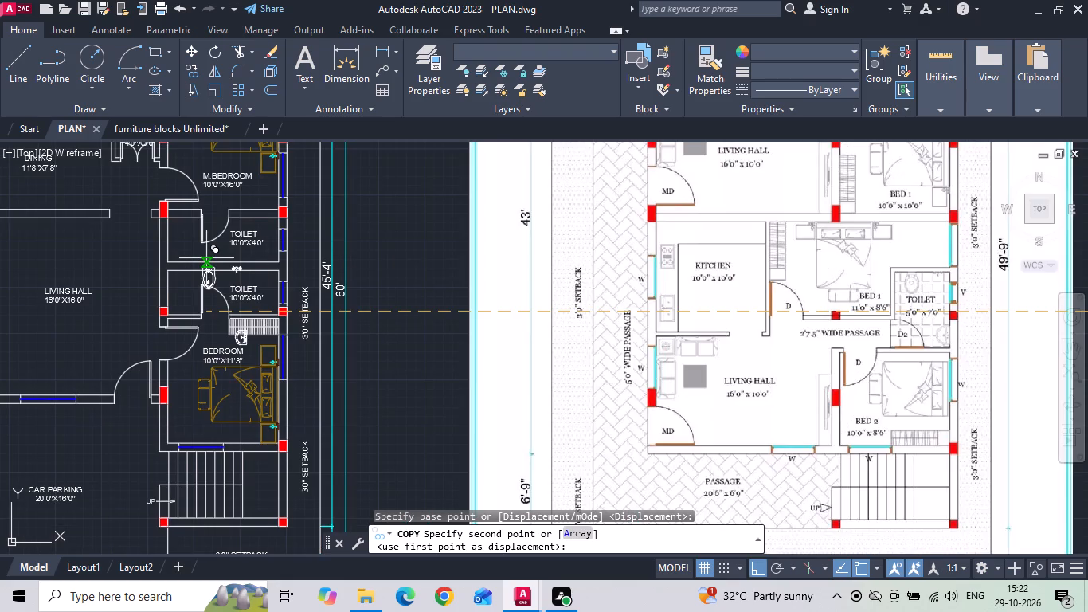
middle_drag(206, 258, 214, 304)
middle_drag(213, 306, 491, 308)
scroll(492, 308, down, 1)
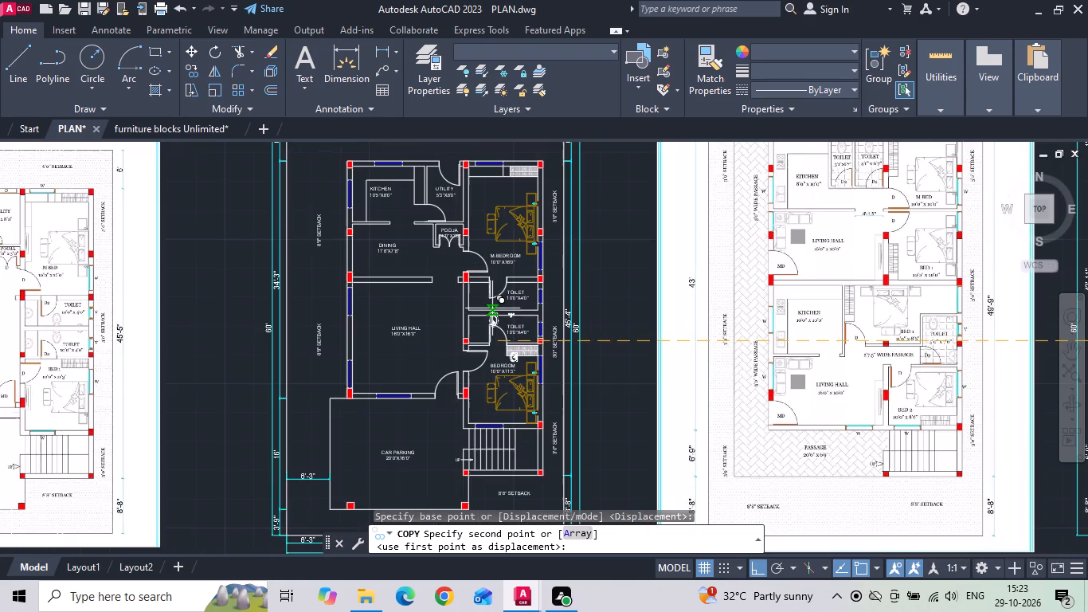
scroll(492, 308, up, 3)
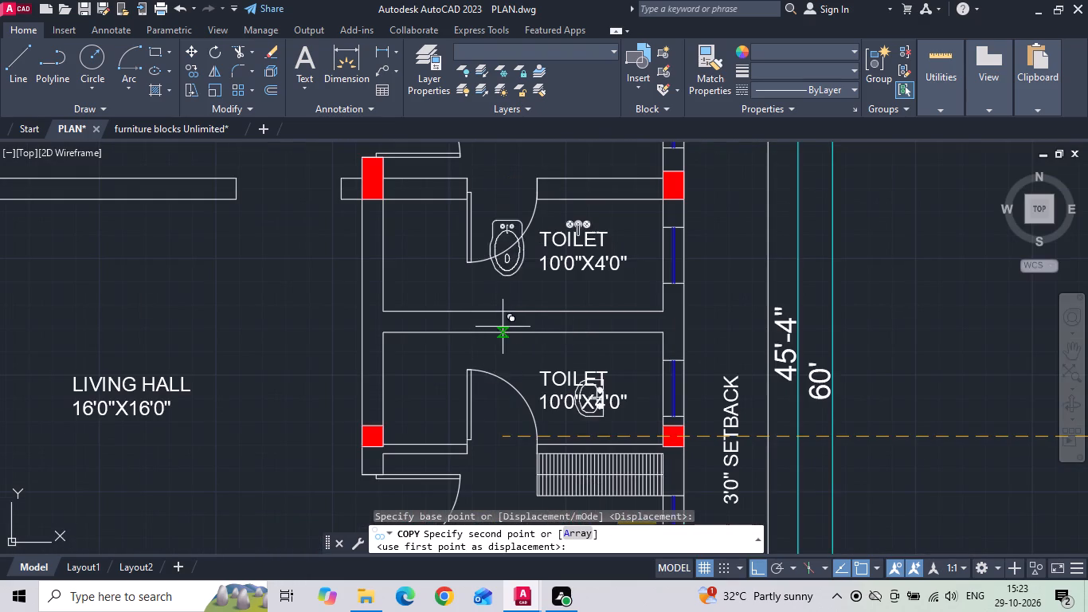
click(503, 331)
key(Escape)
Move the copied WC and faucet straight down from the upper 10'0"X4'0" toilet to the upper wall of the lower one.
click(509, 272)
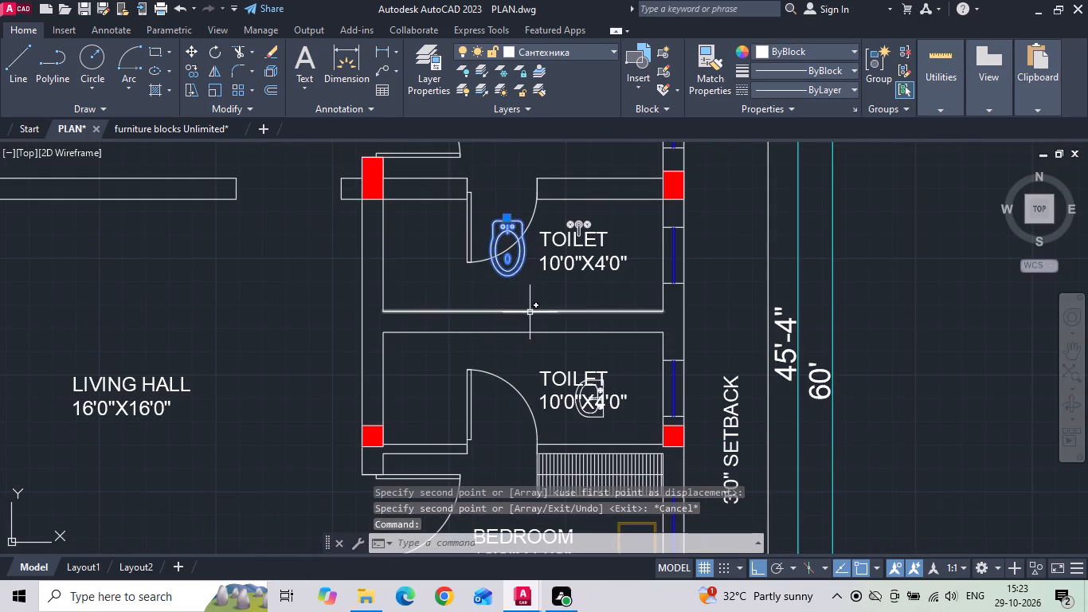
click(580, 218)
right_click(580, 219)
click(593, 309)
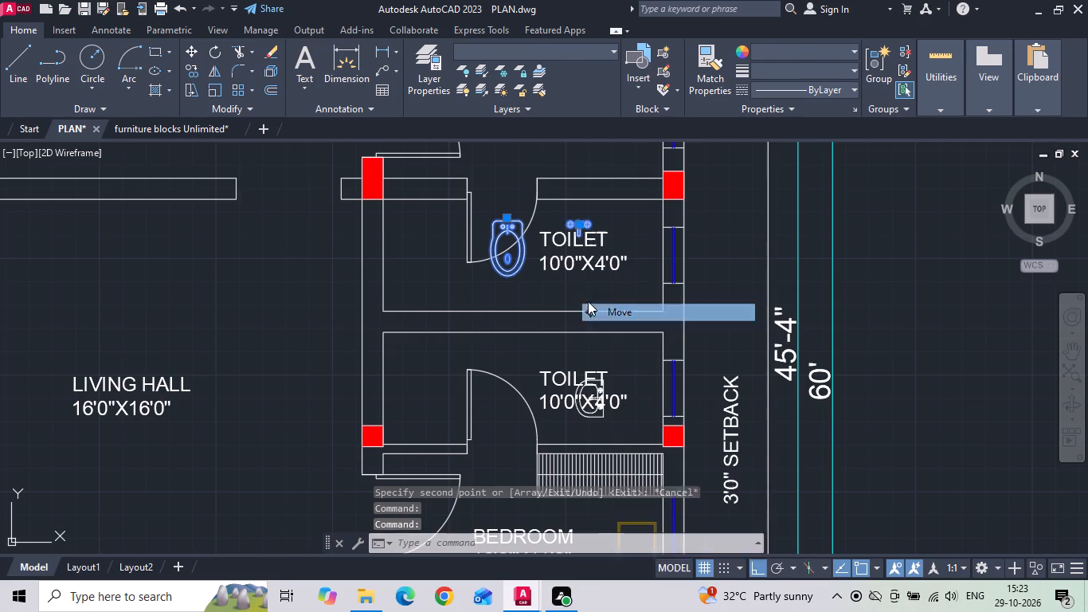
click(507, 218)
scroll(526, 340, up, 2)
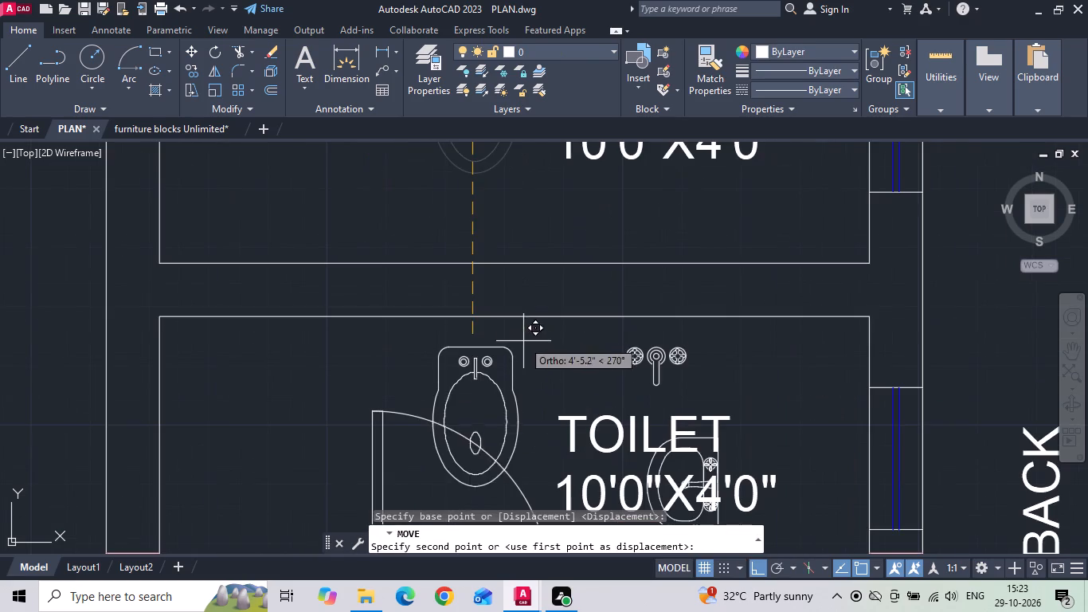
click(476, 311)
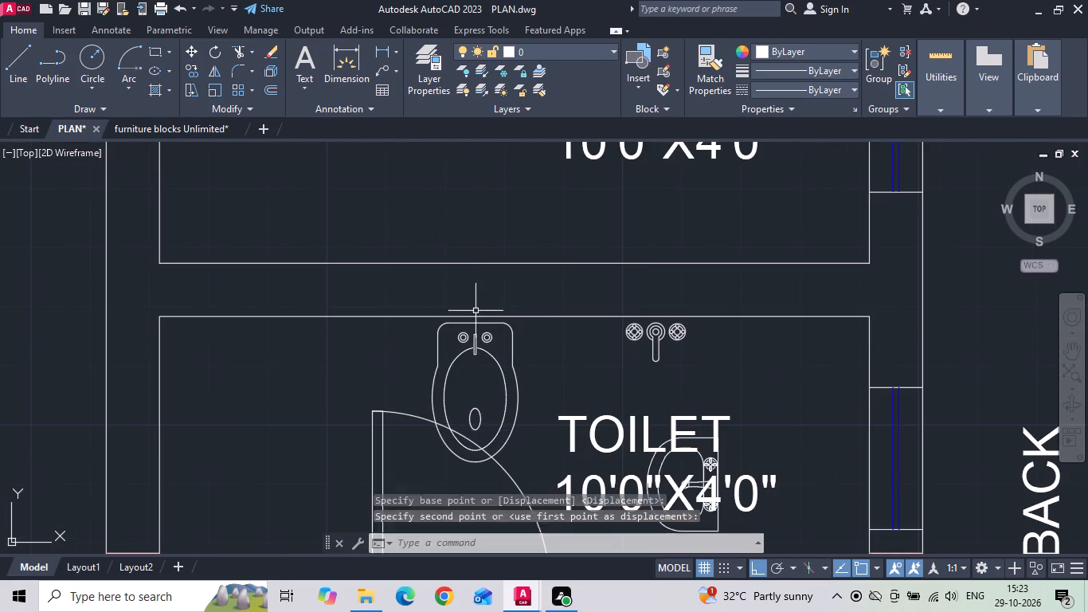
Move the WC and faucet up so the WC's back midpoint sits flush on the lower toilet's upper wall line.
scroll(585, 277, down, 2)
scroll(610, 299, up, 2)
drag(658, 305, 516, 331)
click(397, 335)
right_click(396, 335)
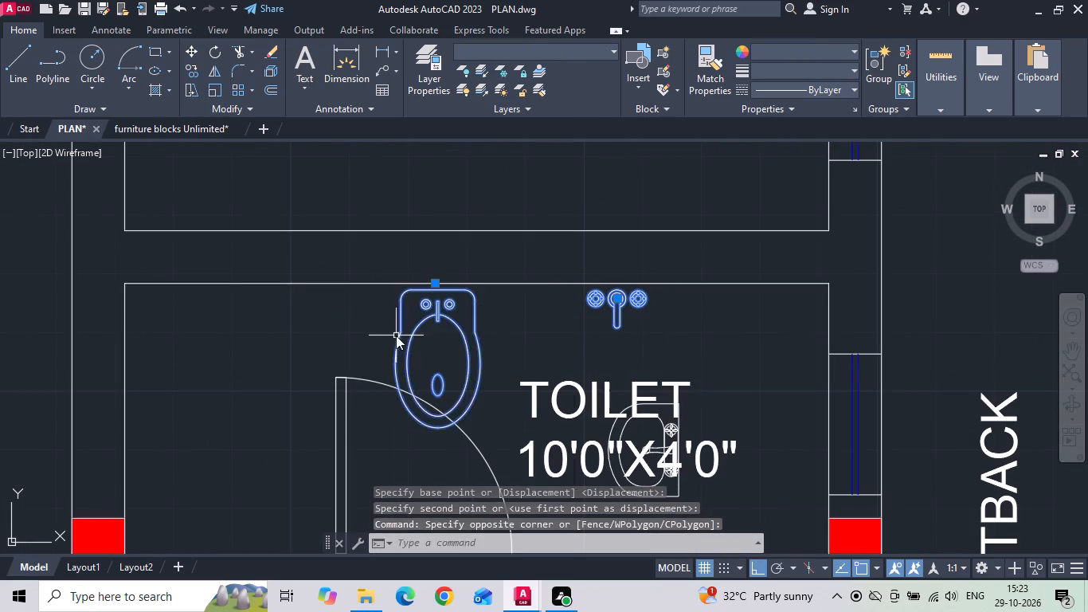
click(432, 310)
click(436, 288)
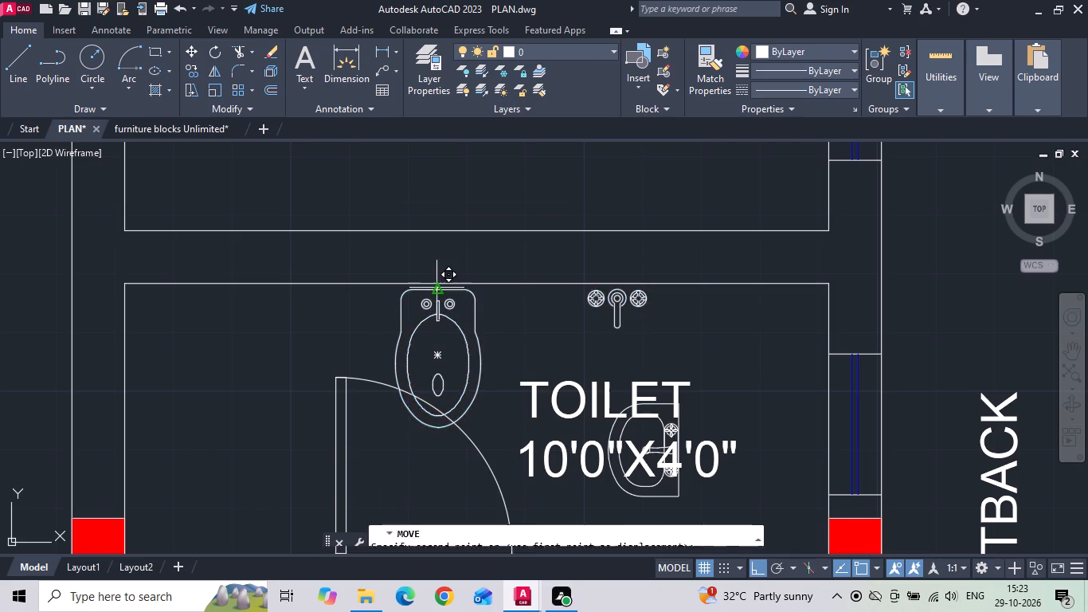
click(436, 284)
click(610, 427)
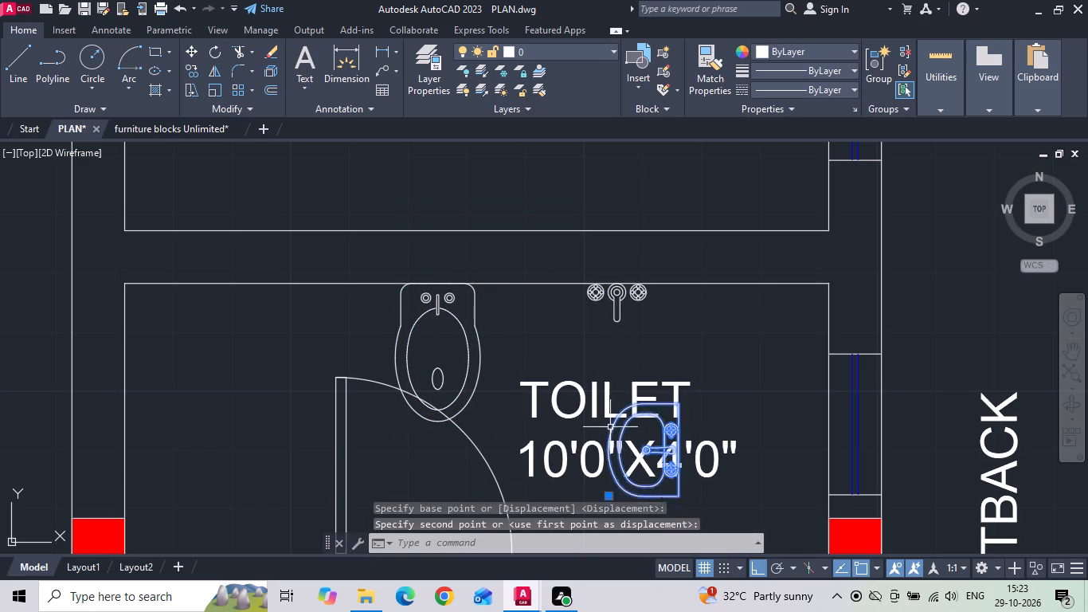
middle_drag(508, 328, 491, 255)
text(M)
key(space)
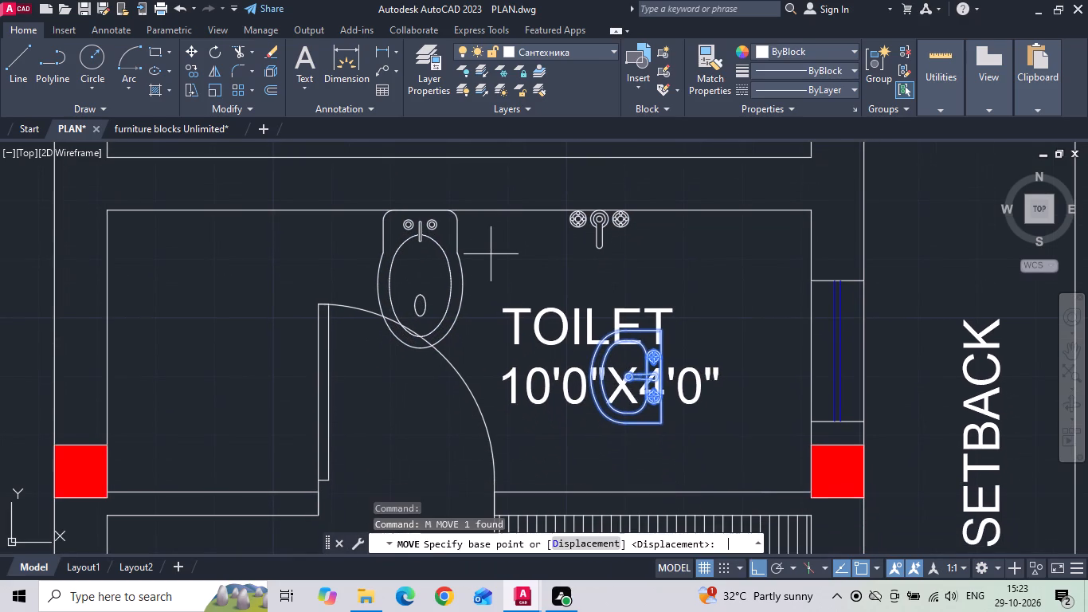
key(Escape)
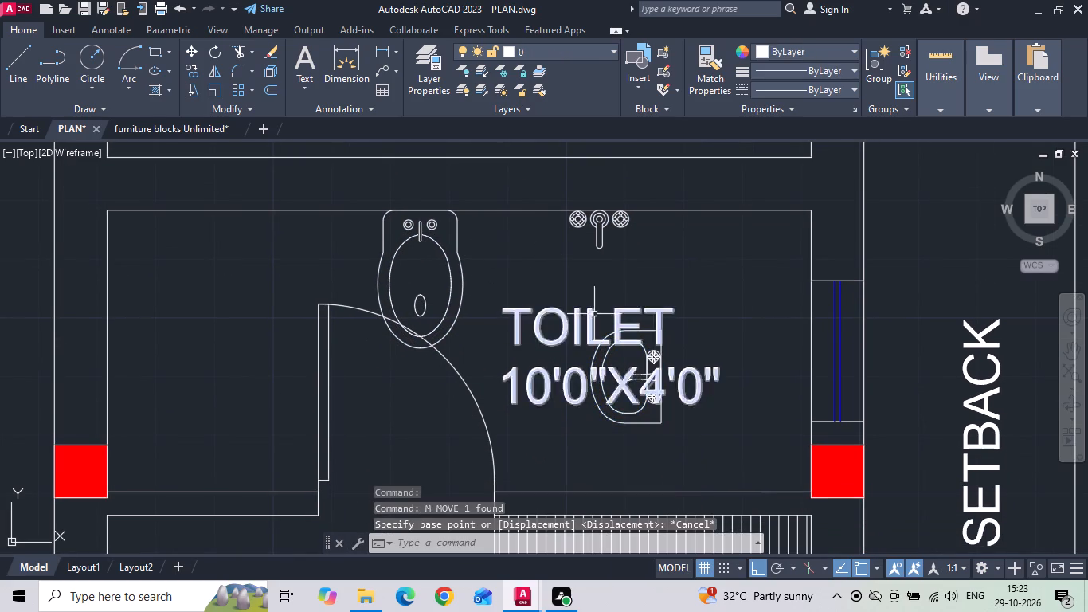
Mirror the washbasin about a vertical line across the lower 10'0"X4'0" toilet, erasing the source object.
click(596, 355)
text(MI)
key(space)
drag(523, 210, 522, 221)
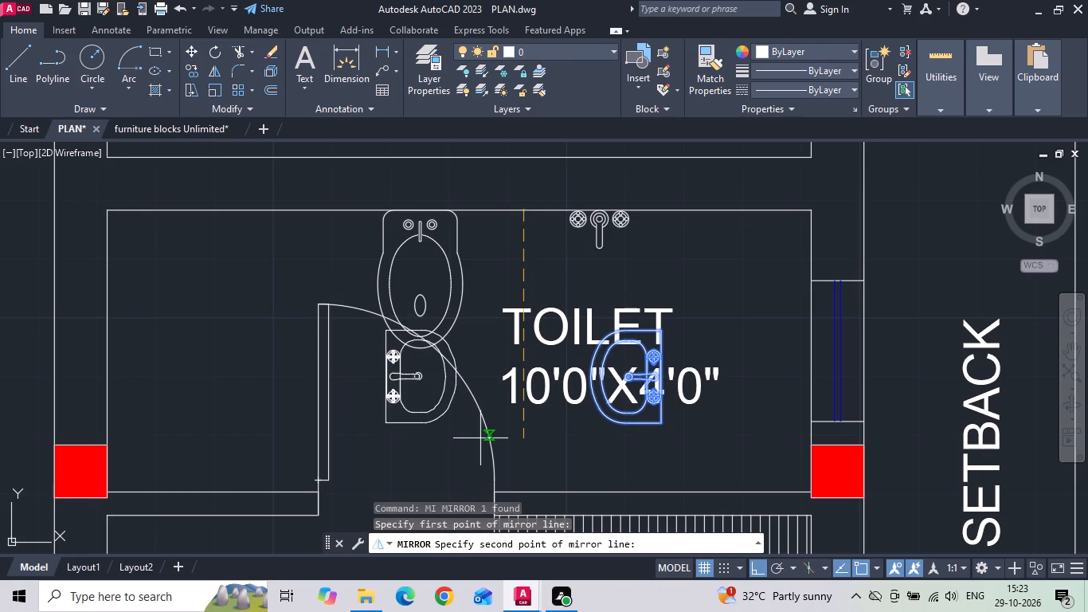
middle_drag(479, 428, 499, 318)
click(492, 412)
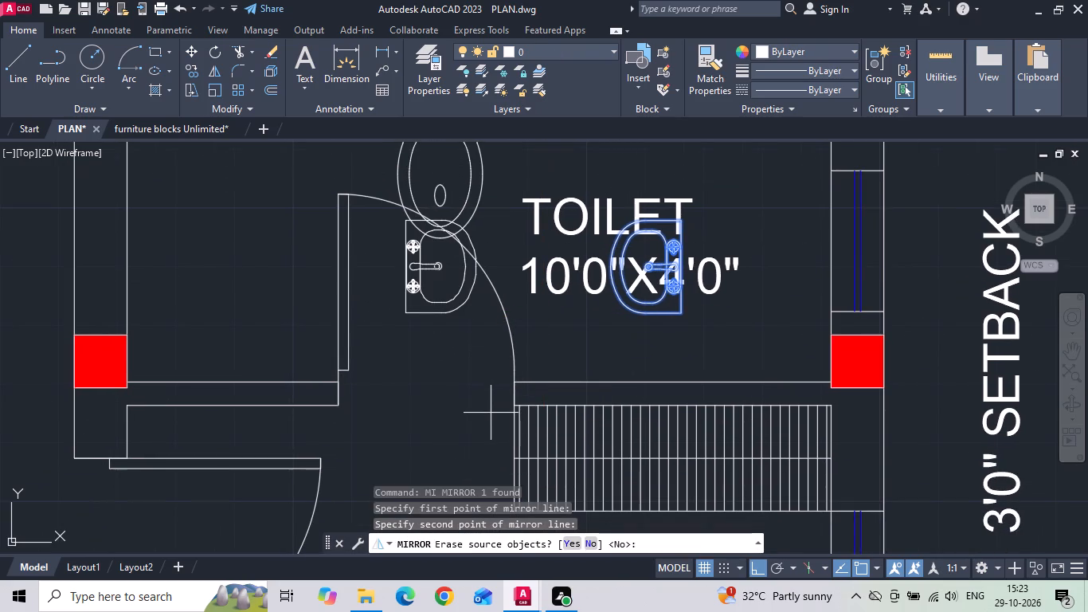
key(y)
click(434, 307)
click(413, 312)
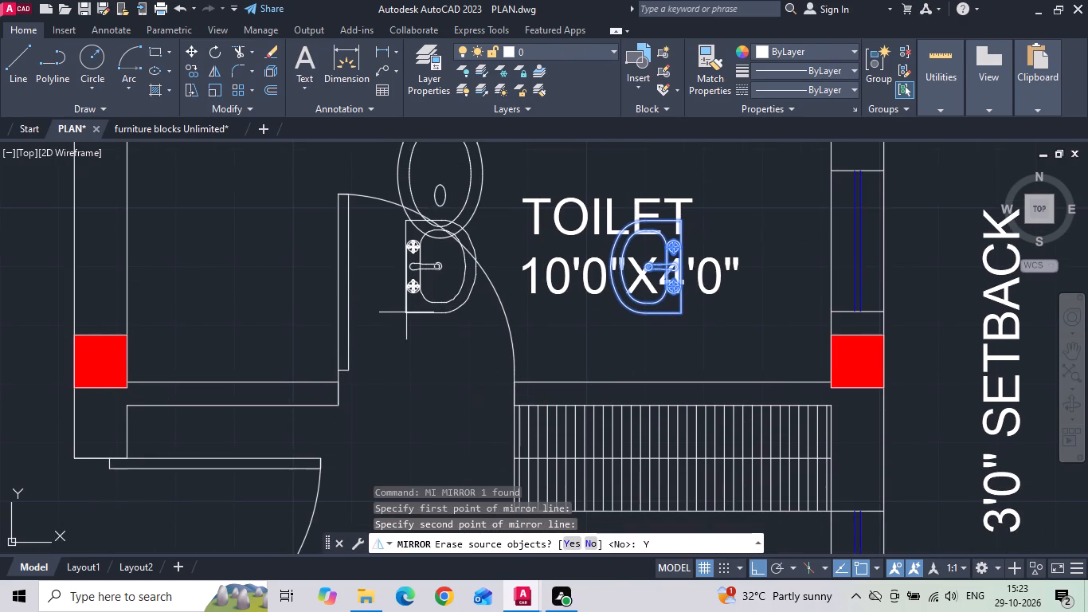
click(406, 309)
key(space)
Copy the mirrored washbasin by its back edge onto the left inner wall of the lower 10'0"X4'0" toilet.
click(400, 295)
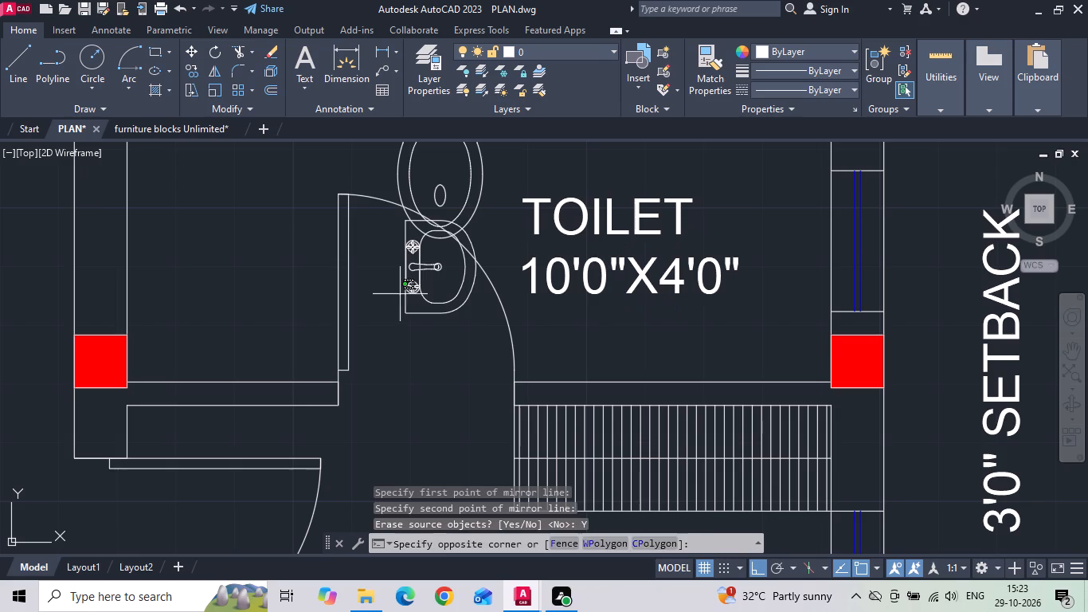
click(402, 283)
click(404, 272)
right_click(404, 271)
click(417, 298)
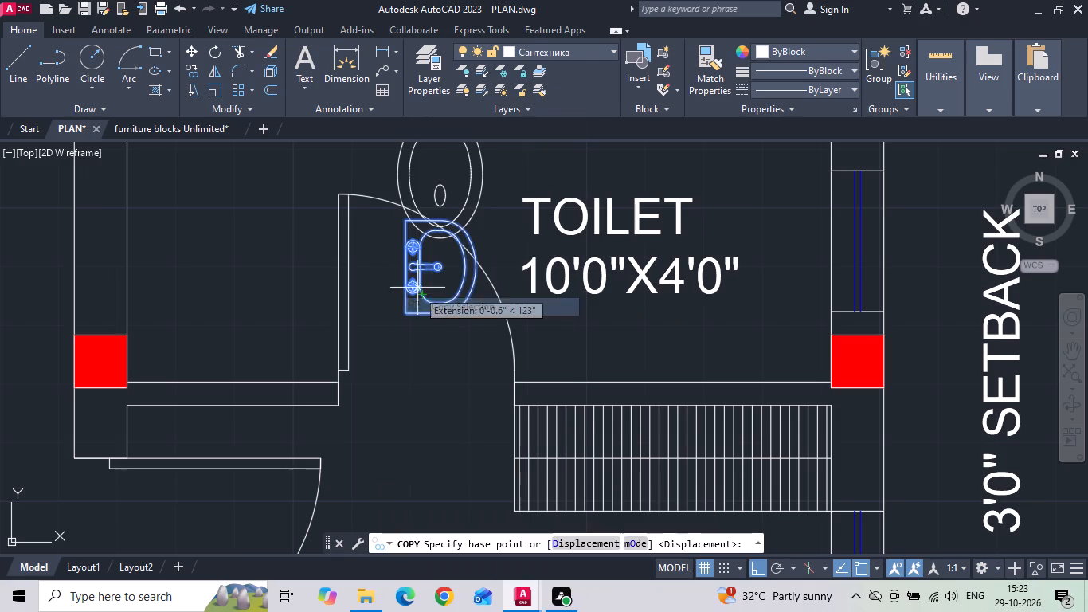
middle_drag(416, 288, 437, 341)
key(Escape)
click(423, 315)
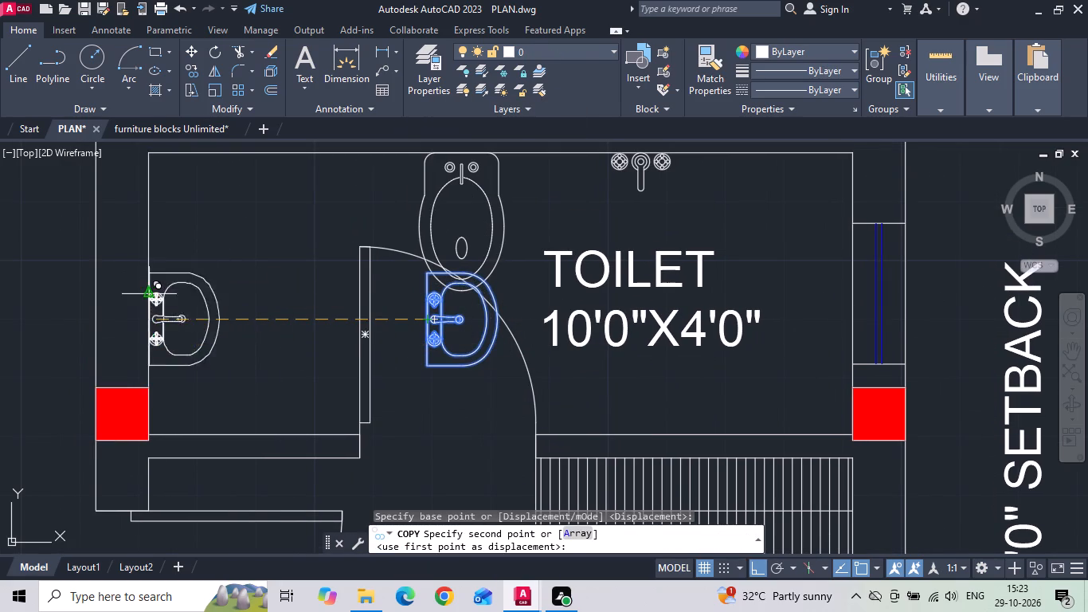
click(147, 292)
key(Escape)
Move the remaining washbasin by its back edge onto the left inner wall of the upper 10'0"X4'0" toilet.
click(430, 329)
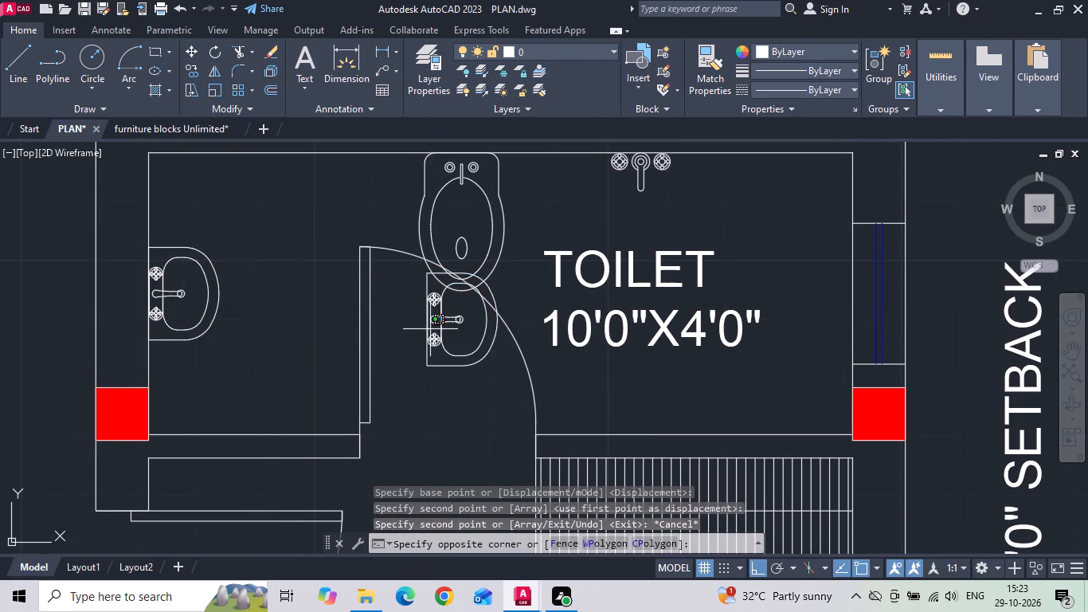
click(420, 329)
right_click(419, 329)
click(449, 290)
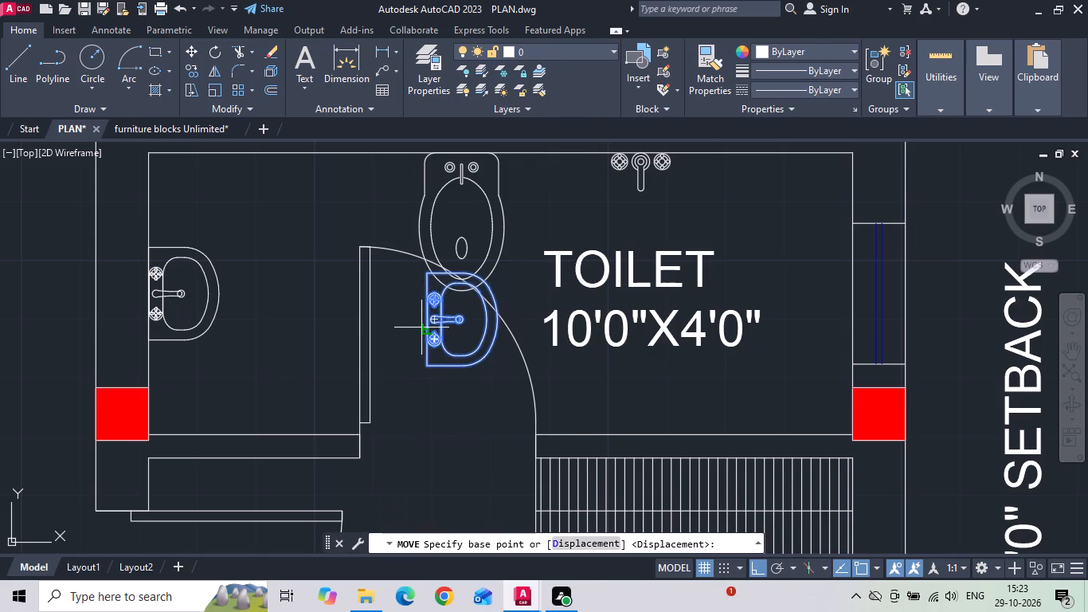
click(423, 323)
scroll(437, 402, down, 2)
middle_drag(384, 269, 384, 294)
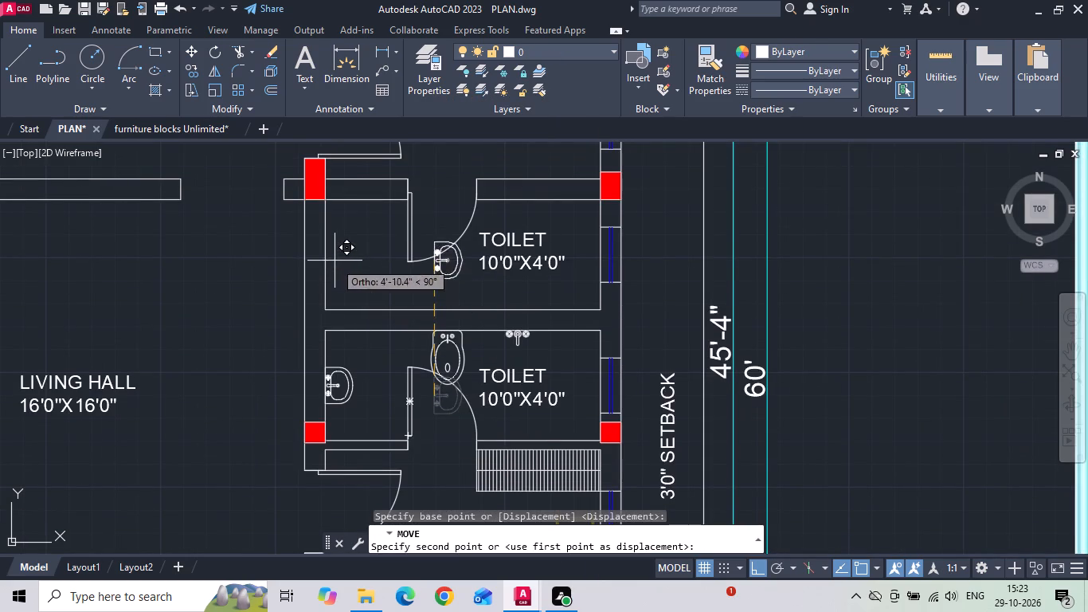
click(331, 256)
Compare both 10'0"X4'0" toilets with the reference image, finishing at the lower toilet's WC and door swing.
scroll(538, 277, down, 3)
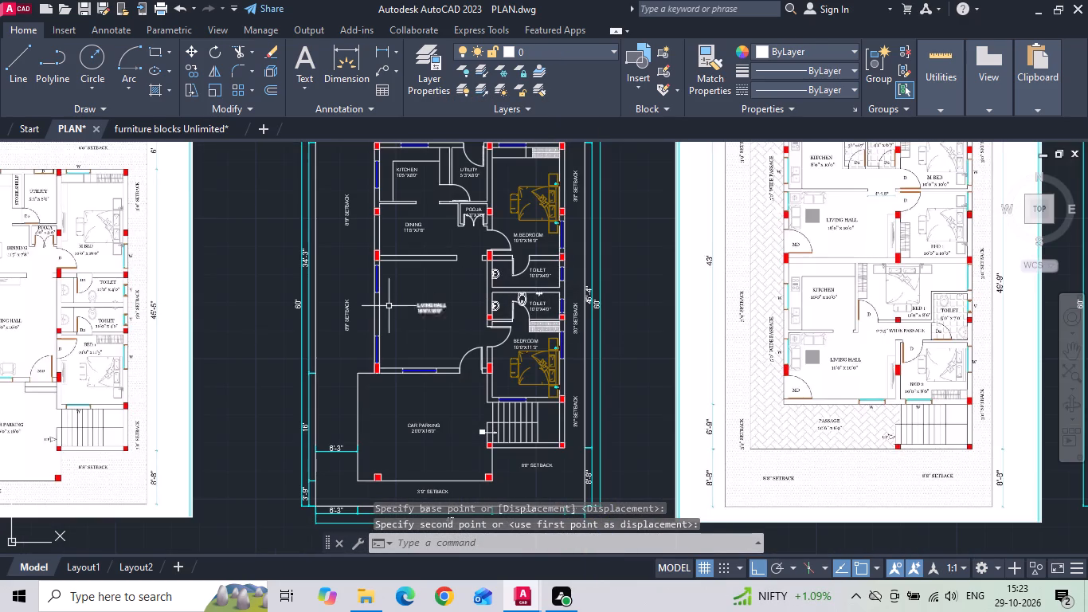
scroll(450, 300, up, 2)
scroll(661, 280, up, 2)
scroll(655, 292, down, 2)
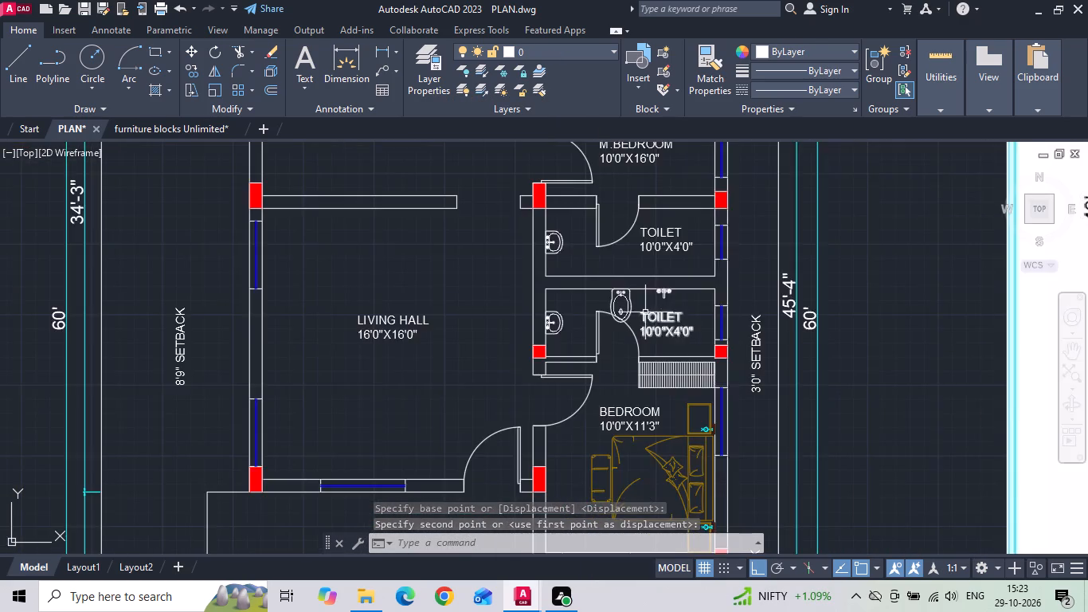
scroll(640, 316, down, 1)
middle_drag(358, 328, 648, 321)
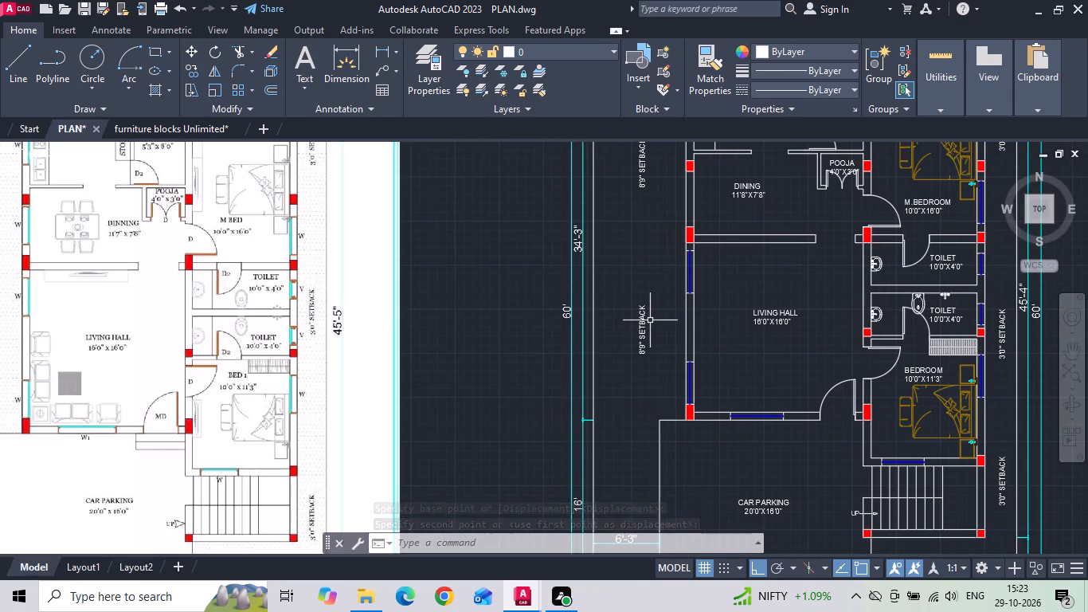
scroll(945, 329, up, 3)
middle_drag(932, 325, 910, 325)
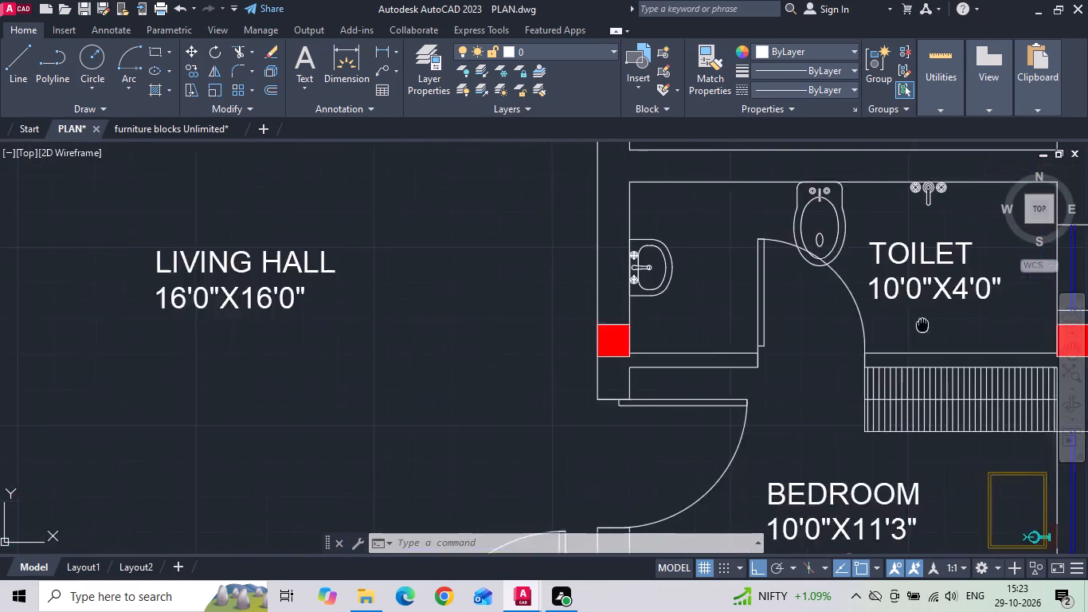
middle_drag(910, 325, 646, 339)
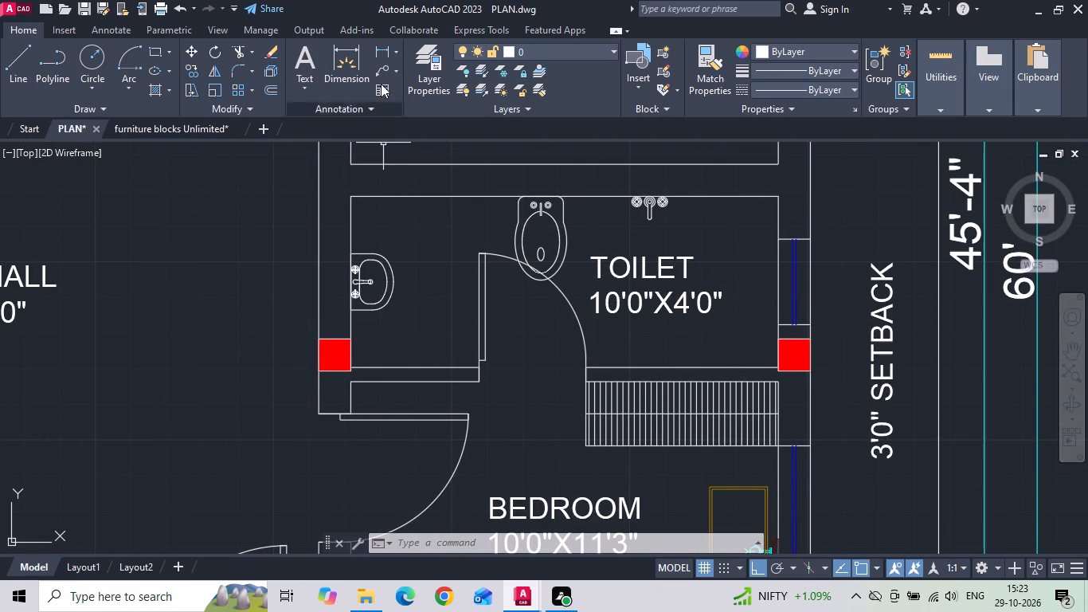
Measure the width of the wardrobe below the lower 10'0"X4'0" toilet with a temporary linear dimension.
click(385, 47)
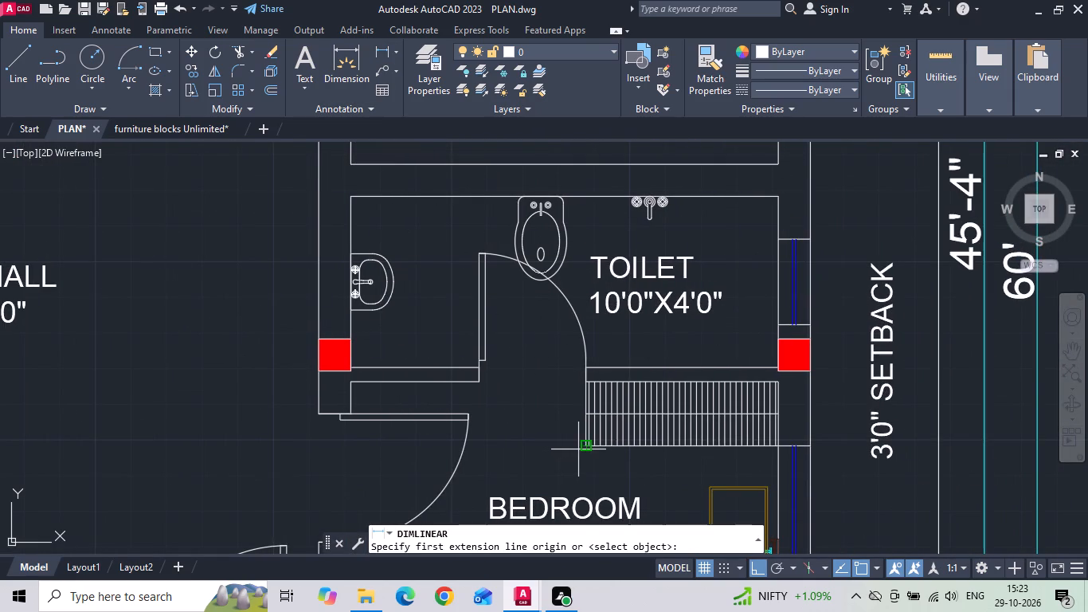
click(580, 449)
click(778, 443)
key(Escape)
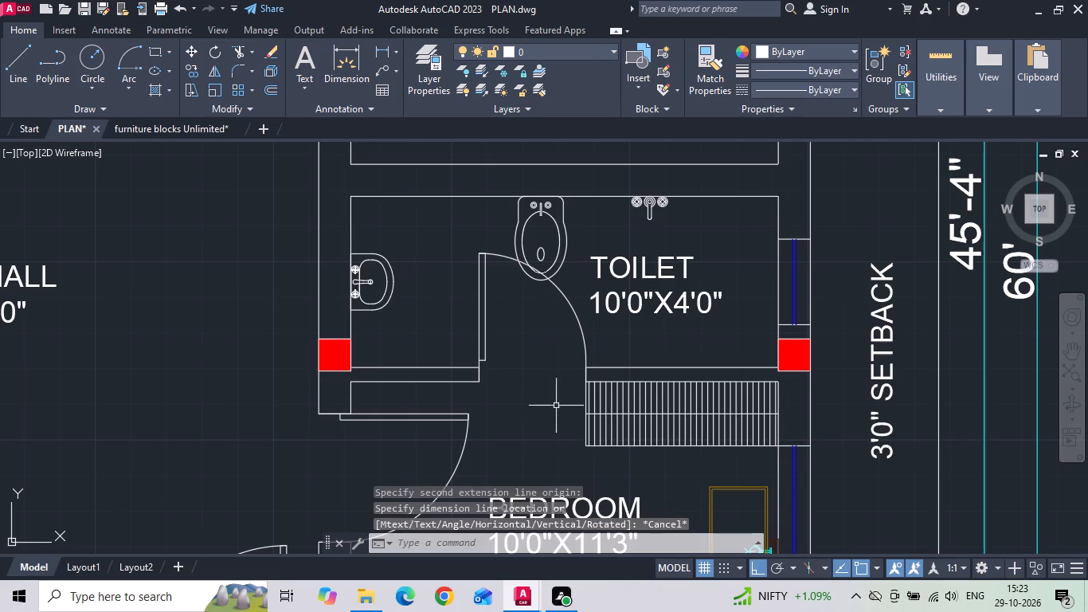
Move the lower 10'0"X4'0" toilet's door, its jamb lines and the wardrobe's end line 6" toward the washbasin side.
click(585, 331)
scroll(503, 394, up, 2)
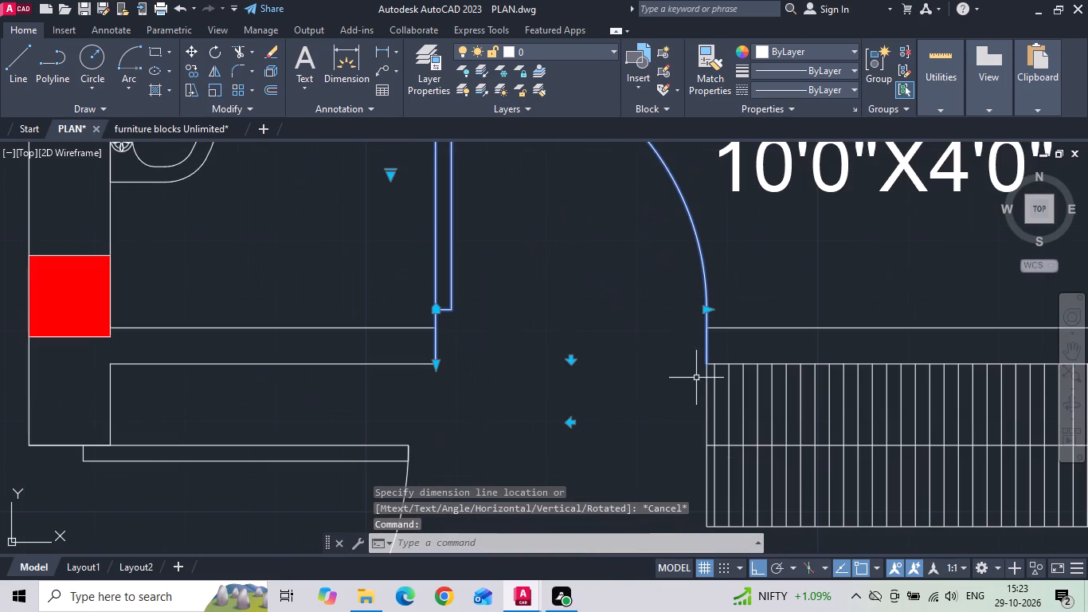
click(707, 386)
drag(732, 283, 677, 296)
click(639, 297)
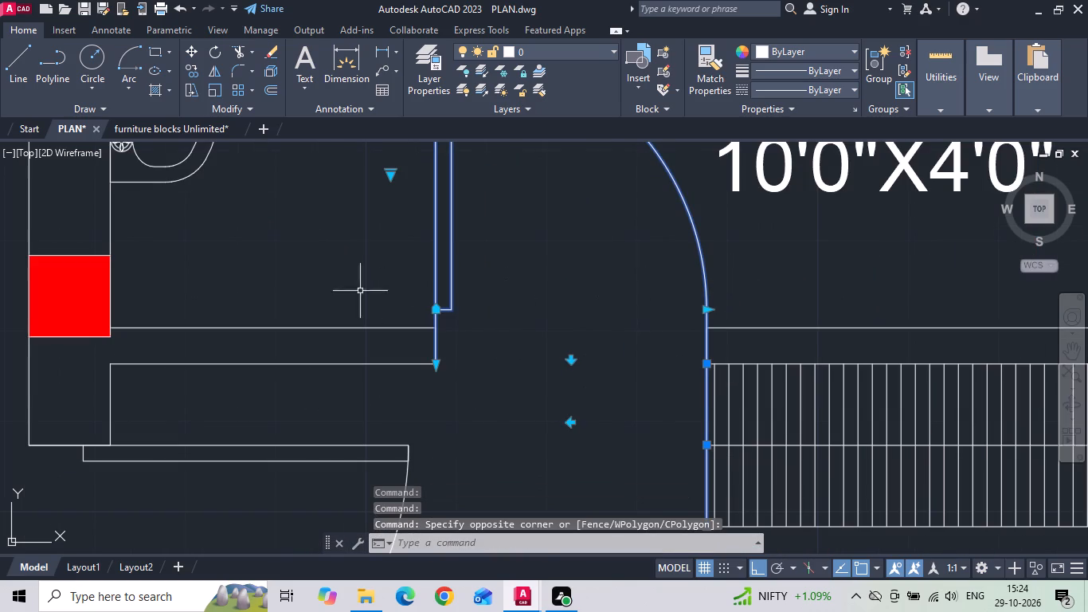
drag(423, 294, 441, 339)
click(737, 366)
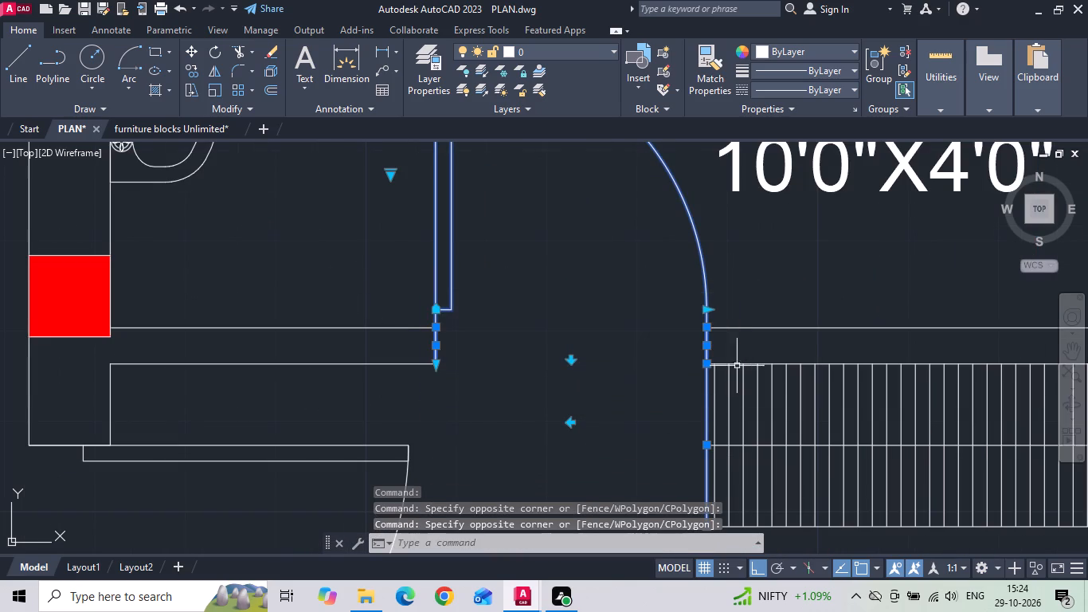
right_click(735, 284)
click(761, 313)
drag(805, 290, 780, 291)
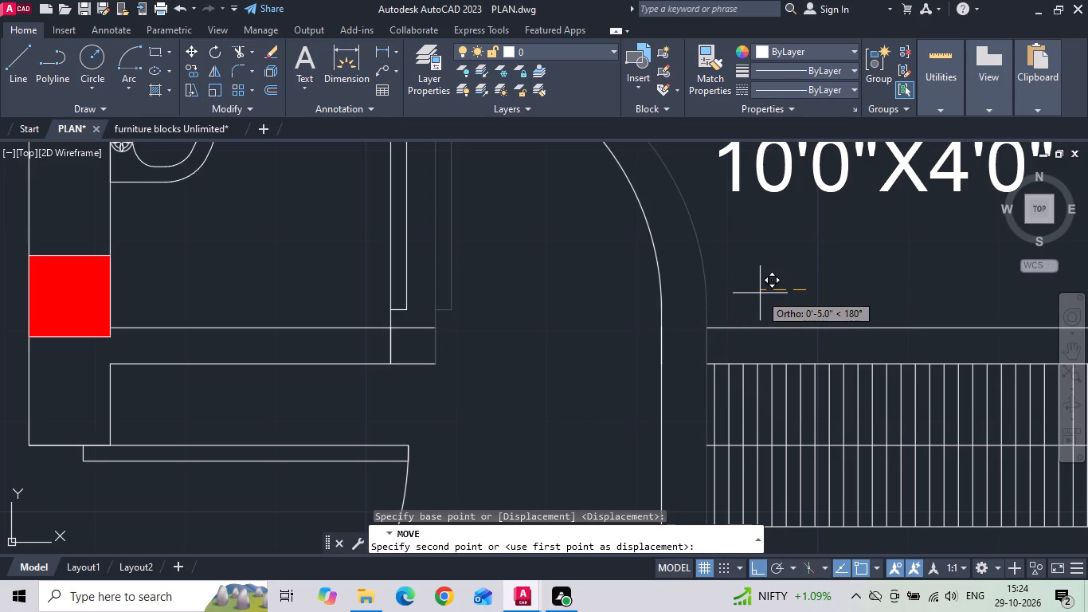
text(6)
key(space)
Trim the toilet's lower wall lines where they project past the moved door's hinge-side jamb into the opening.
key(t)
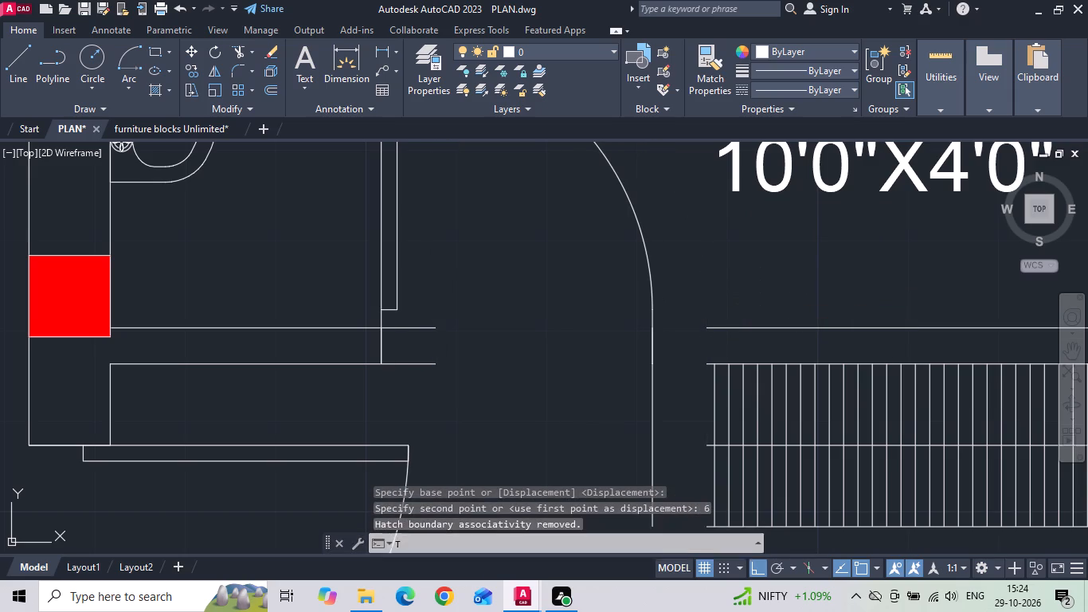
key(r)
key(space)
drag(408, 316, 431, 391)
middle_drag(436, 376, 417, 324)
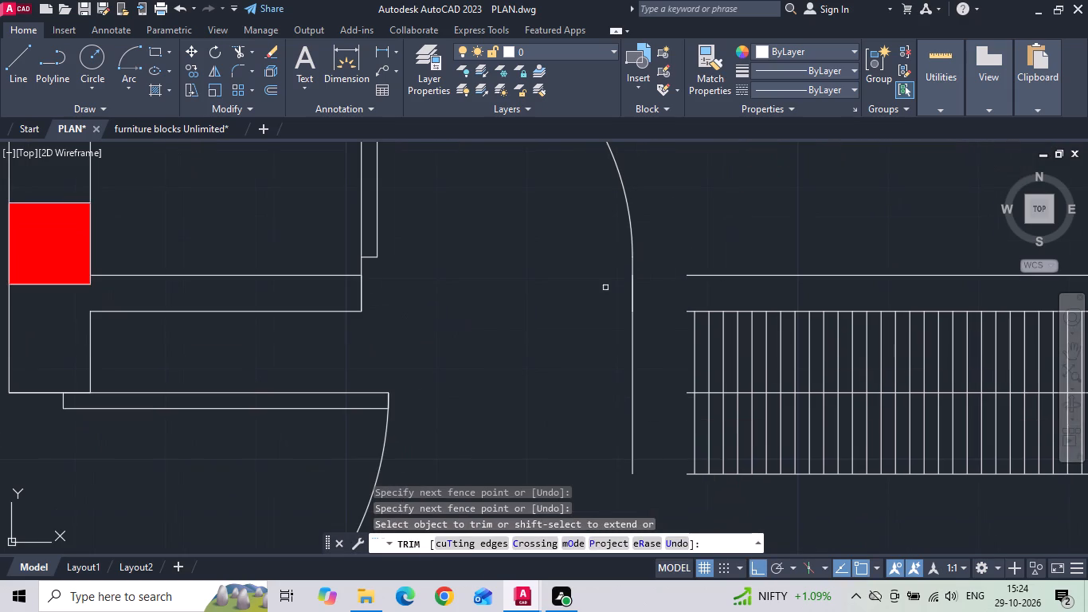
drag(716, 267, 722, 292)
key(ctrl+z)
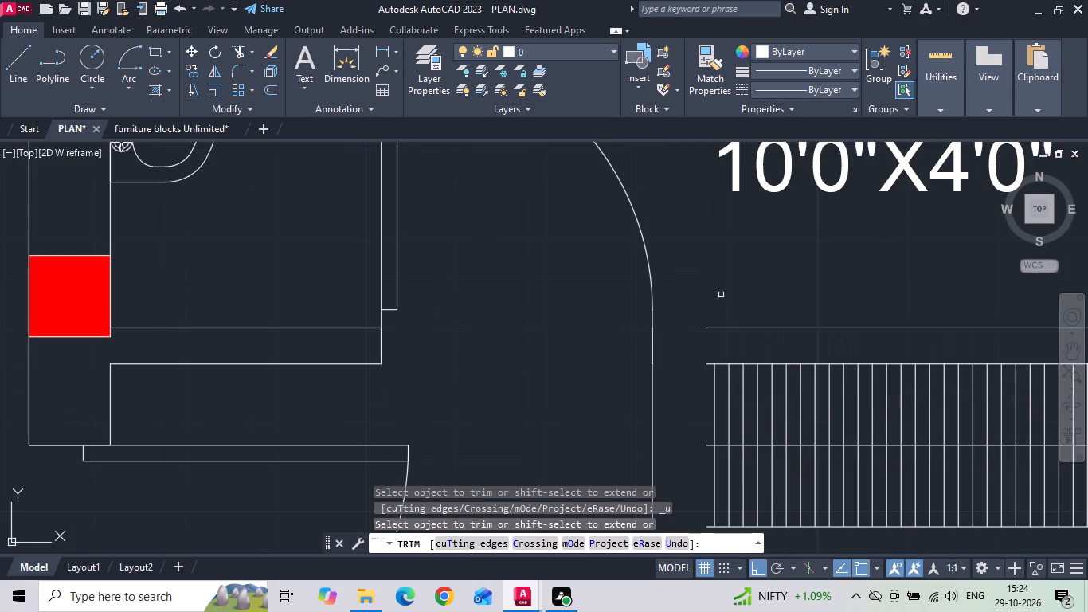
key(Escape)
Extend both wall lines and the wardrobe's bottom edge to the moved latch-side jamb and wardrobe end line.
text(EX)
key(space)
drag(720, 294, 722, 299)
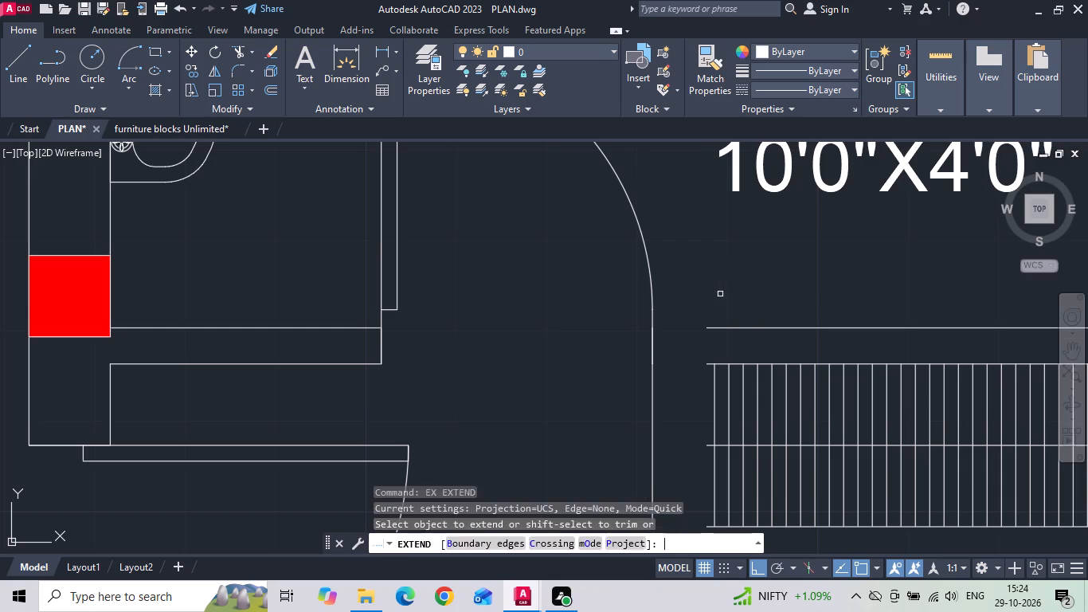
drag(722, 299, 724, 362)
click(719, 364)
middle_drag(684, 343, 610, 277)
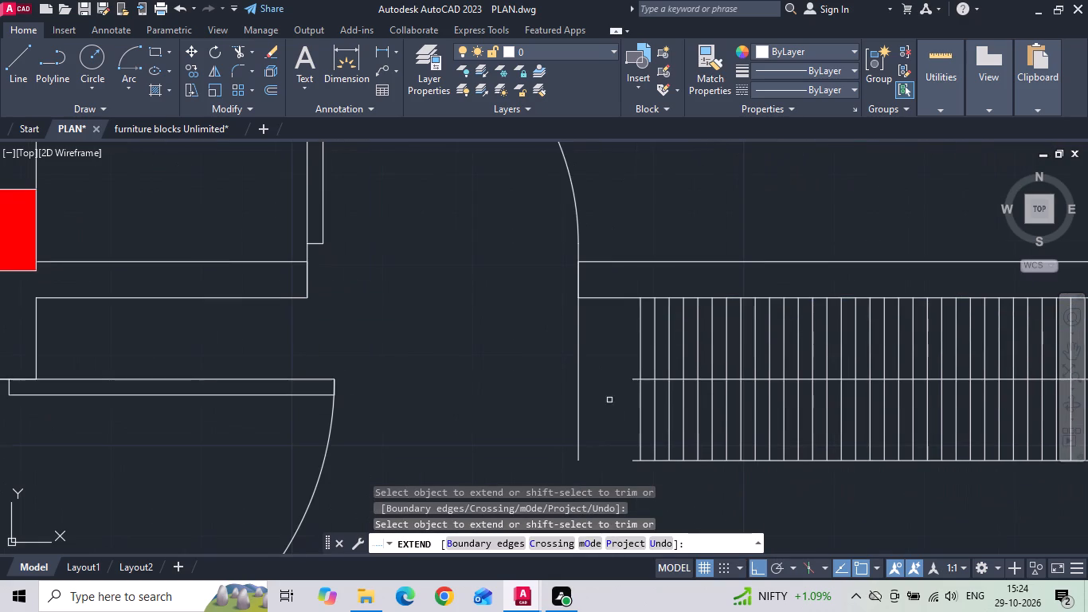
click(637, 461)
key(Escape)
Stretch the wardrobe hatch's end edge to meet the moved wardrobe end line.
click(693, 408)
click(616, 402)
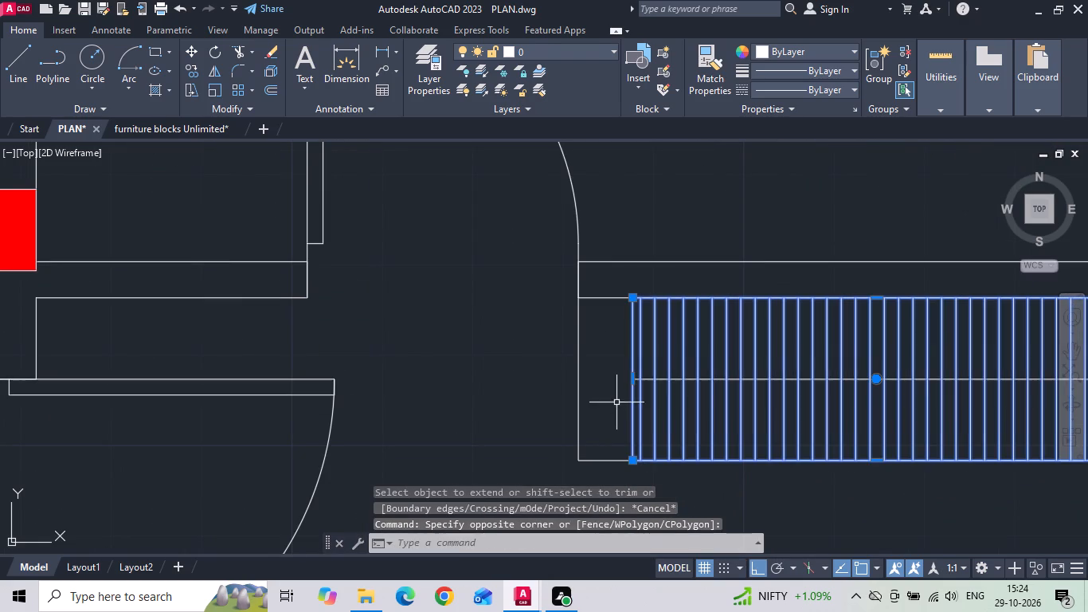
click(635, 379)
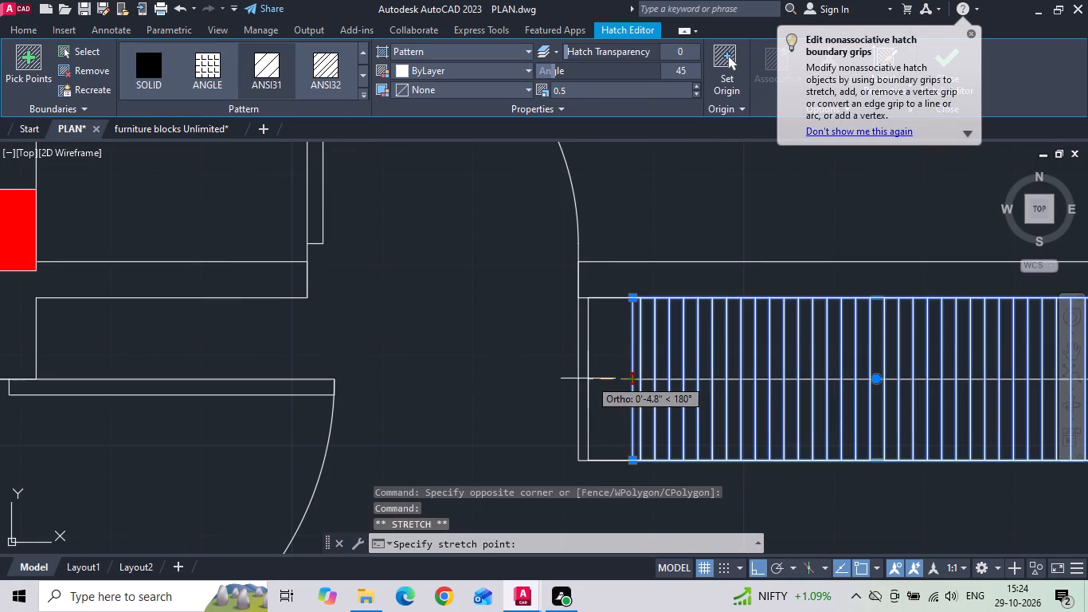
click(581, 379)
key(Escape)
Move the lower toilet's WC and faucet together along the back wall toward the window, clear of the door swing.
scroll(496, 400, down, 2)
middle_drag(530, 330, 519, 379)
scroll(512, 412, down, 1)
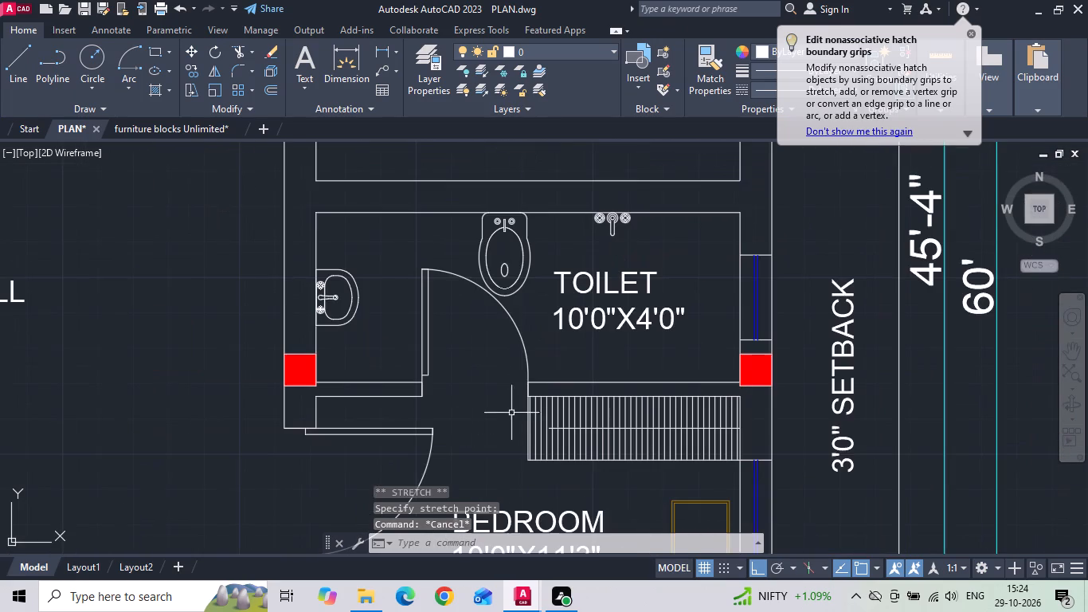
scroll(609, 226, up, 1)
drag(628, 225, 605, 231)
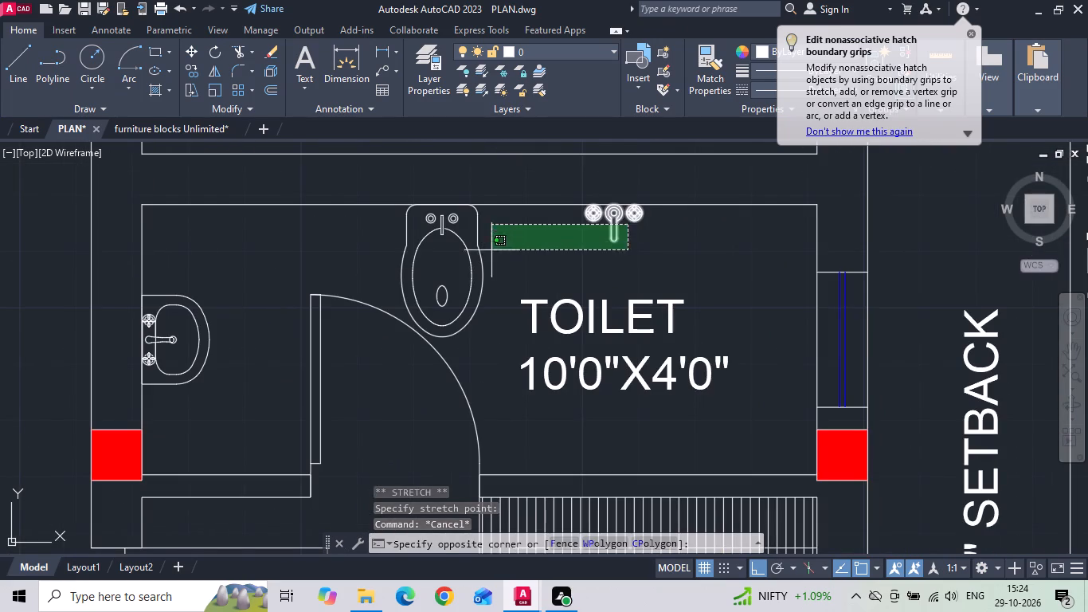
click(421, 264)
right_click(421, 264)
click(444, 308)
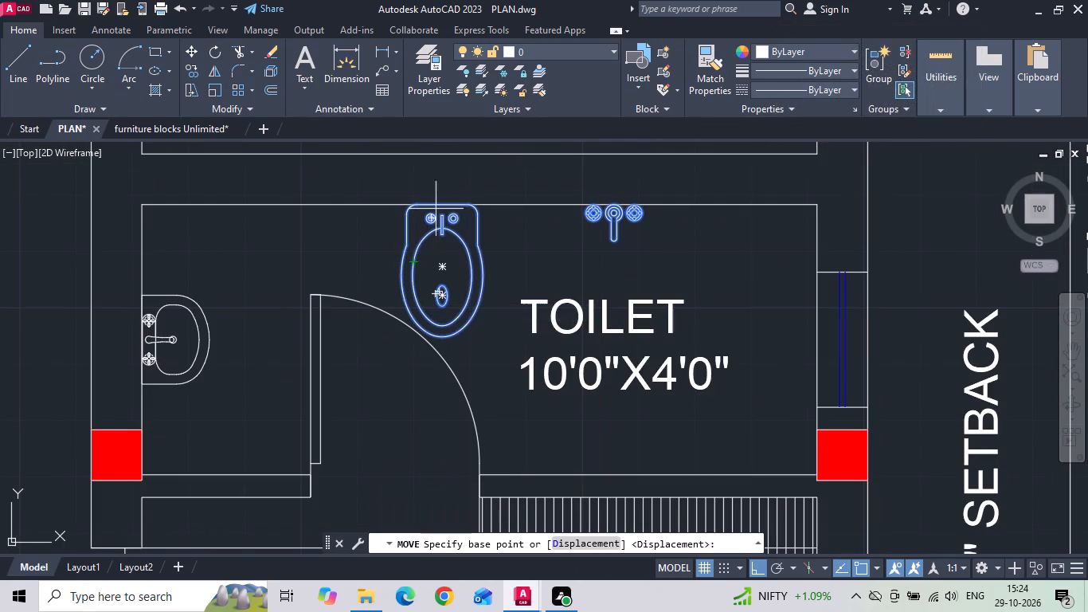
click(440, 205)
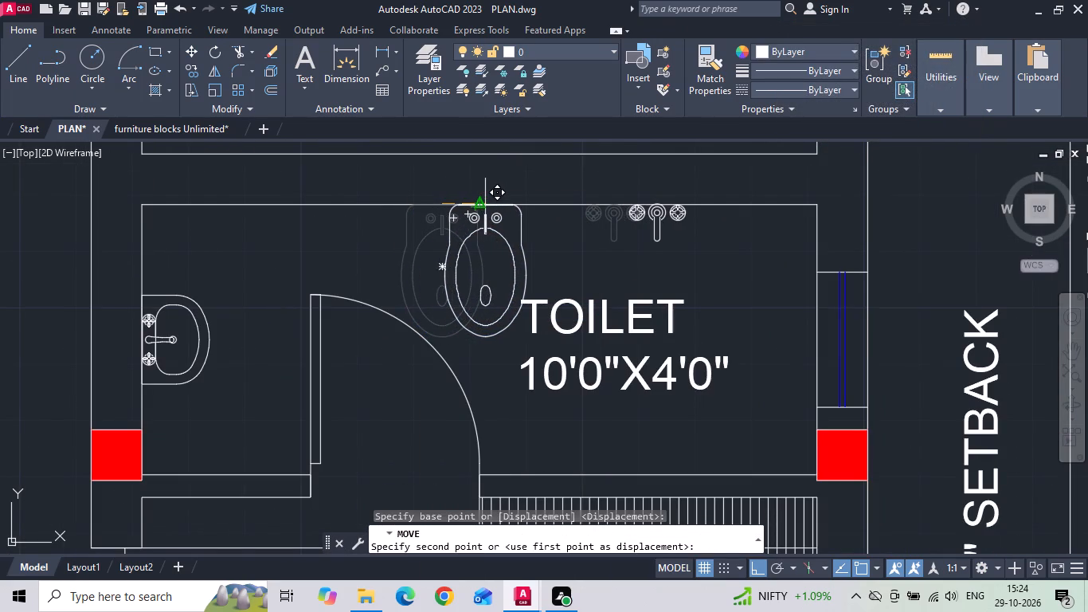
click(490, 204)
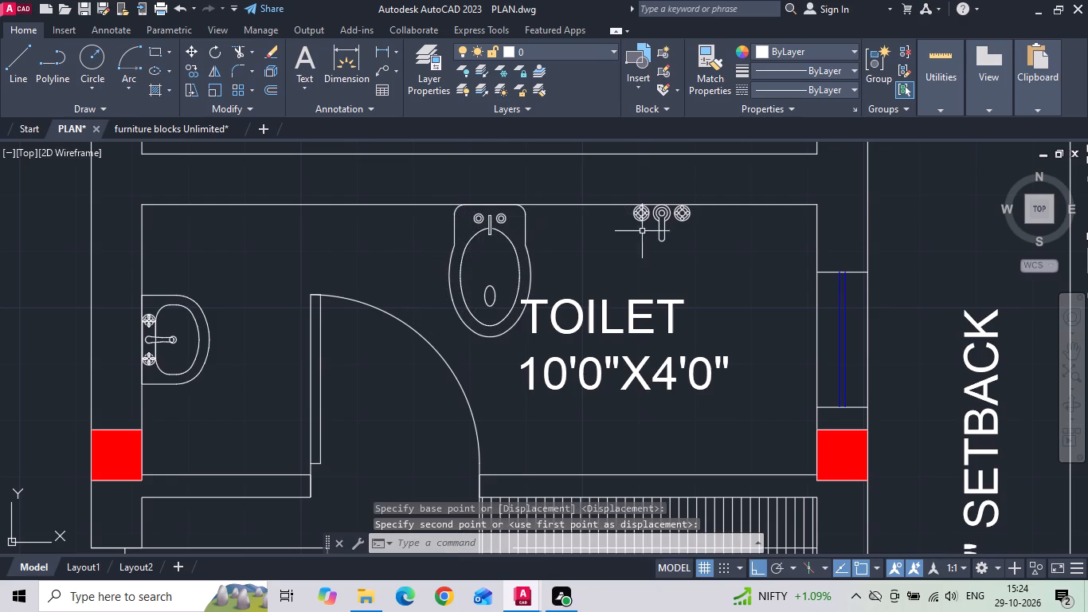
Mirror the lower toilet's WC and faucet into the upper 10'0"X4'0" toilet about a horizontal line midway through the shared wall.
drag(714, 231, 647, 241)
click(471, 265)
middle_drag(469, 269, 447, 382)
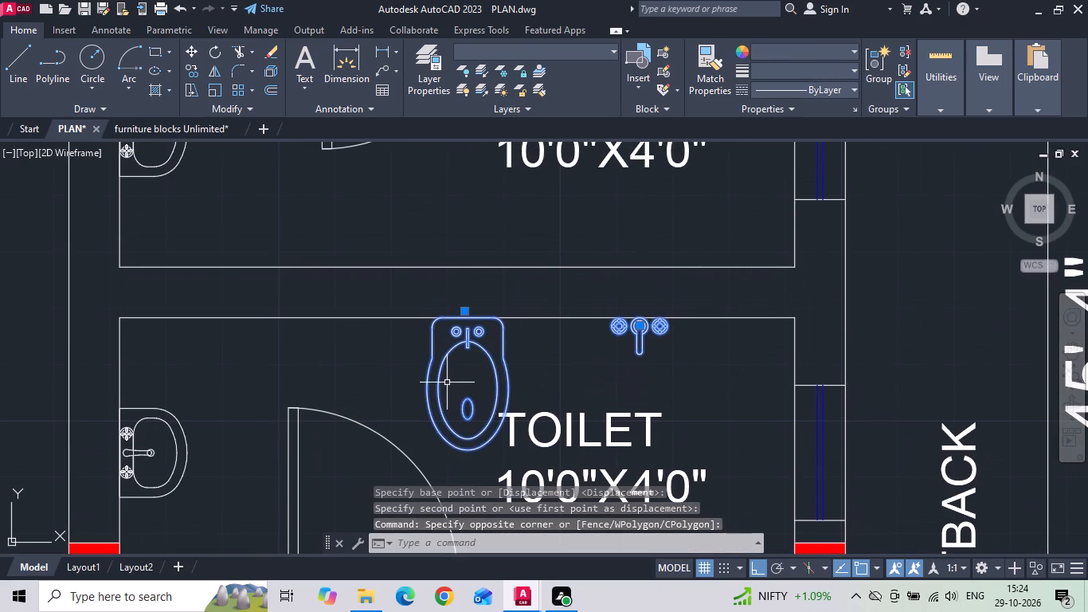
text(MI)
key(space)
scroll(445, 382, down, 1)
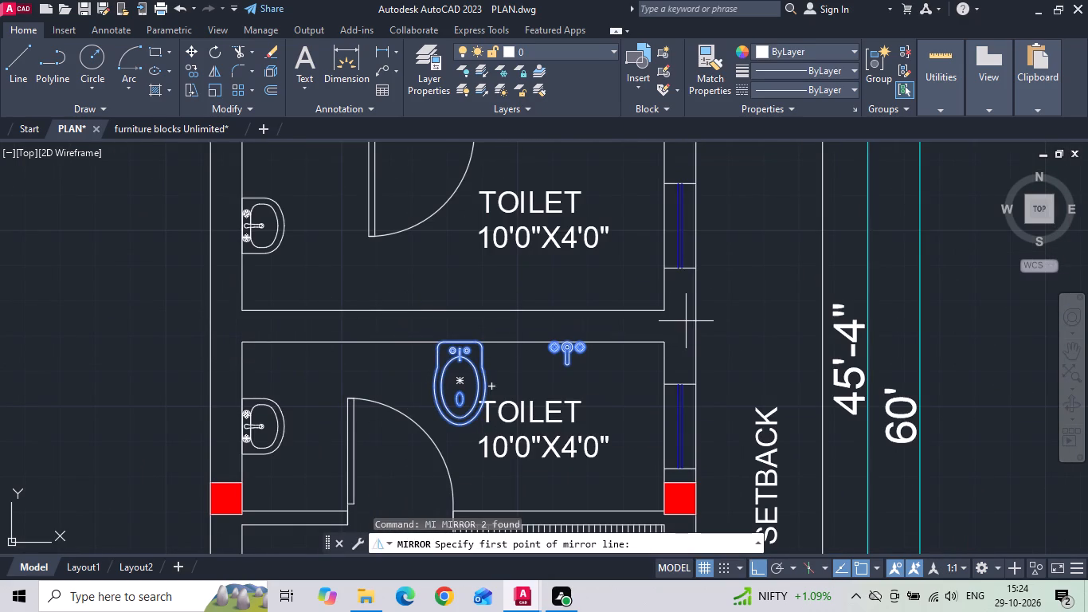
click(586, 323)
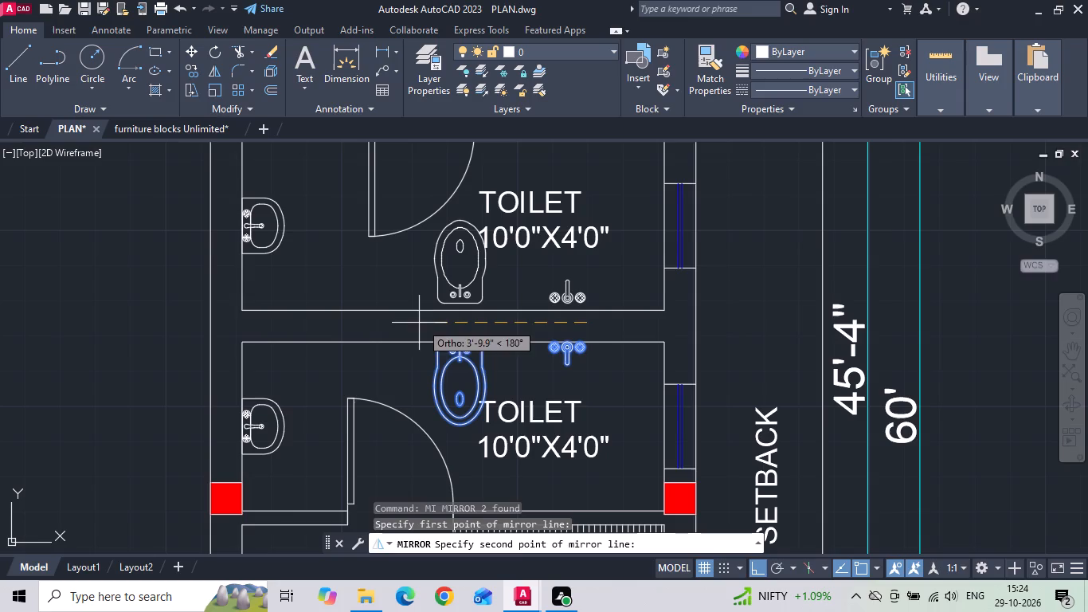
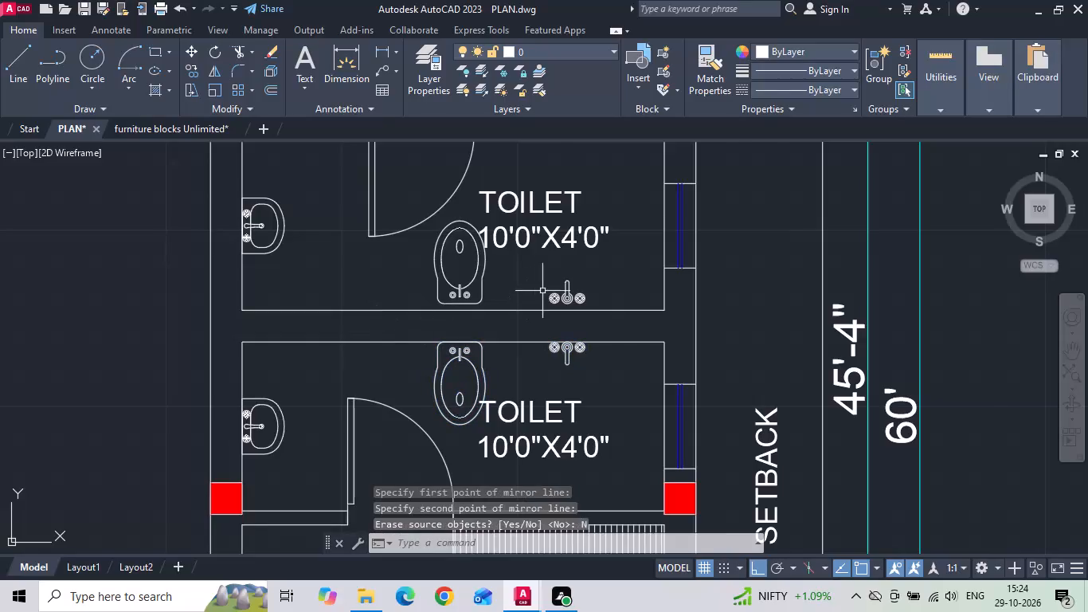
Move the upper toilet's mirrored WC and faucet together down onto the wall line shared with the lower toilet.
scroll(558, 283, up, 1)
drag(594, 283, 533, 296)
click(355, 308)
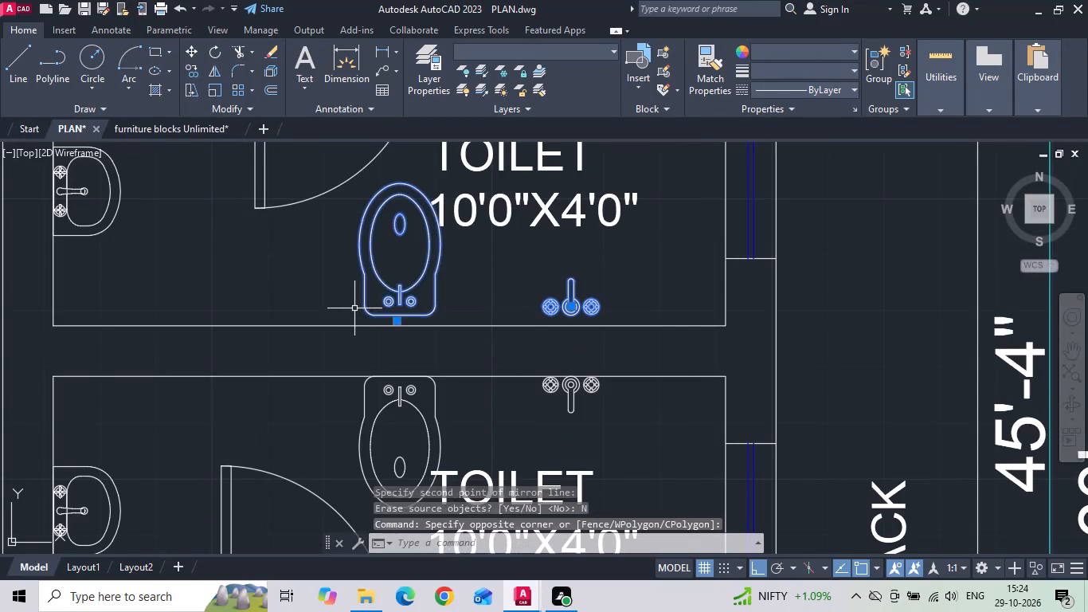
right_click(354, 308)
click(382, 320)
scroll(399, 326, up, 1)
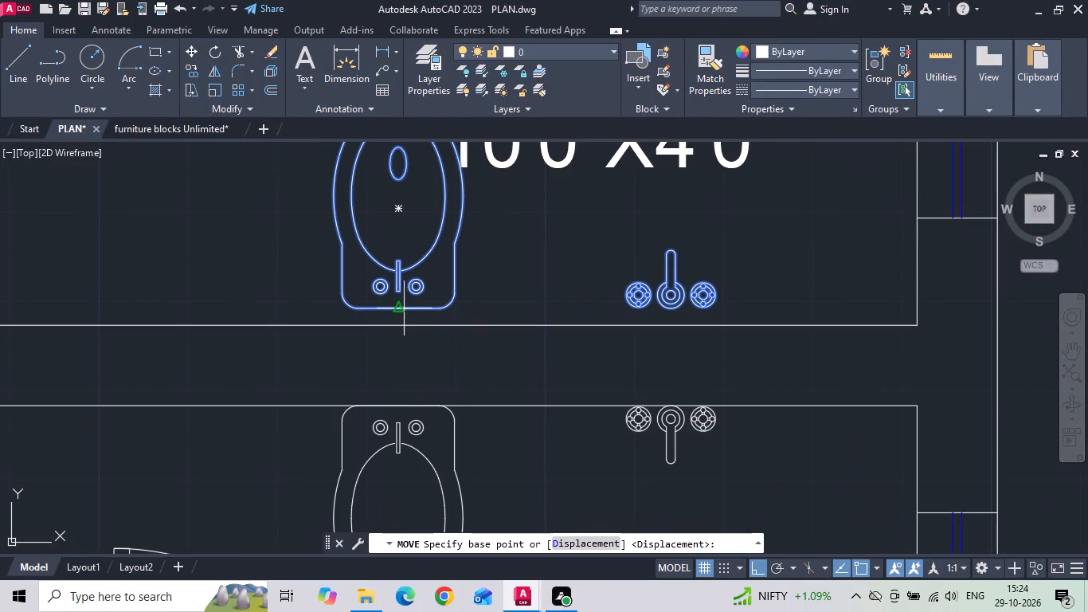
click(397, 308)
click(396, 326)
Move the upper toilet's door 6 inches along its wall toward the washbasin side.
scroll(479, 388, down, 2)
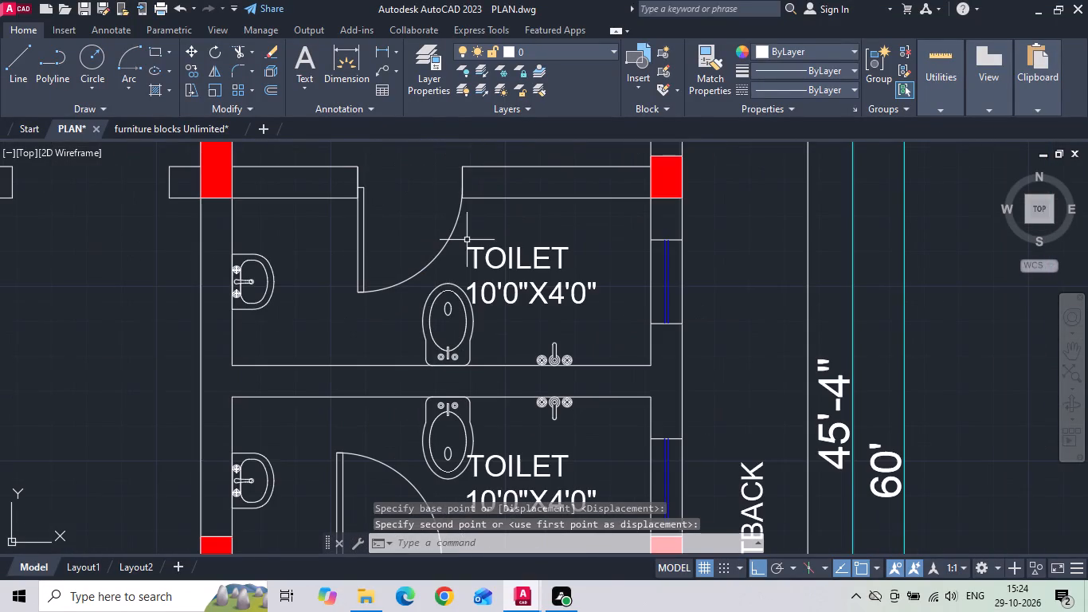
drag(478, 181, 469, 181)
click(320, 186)
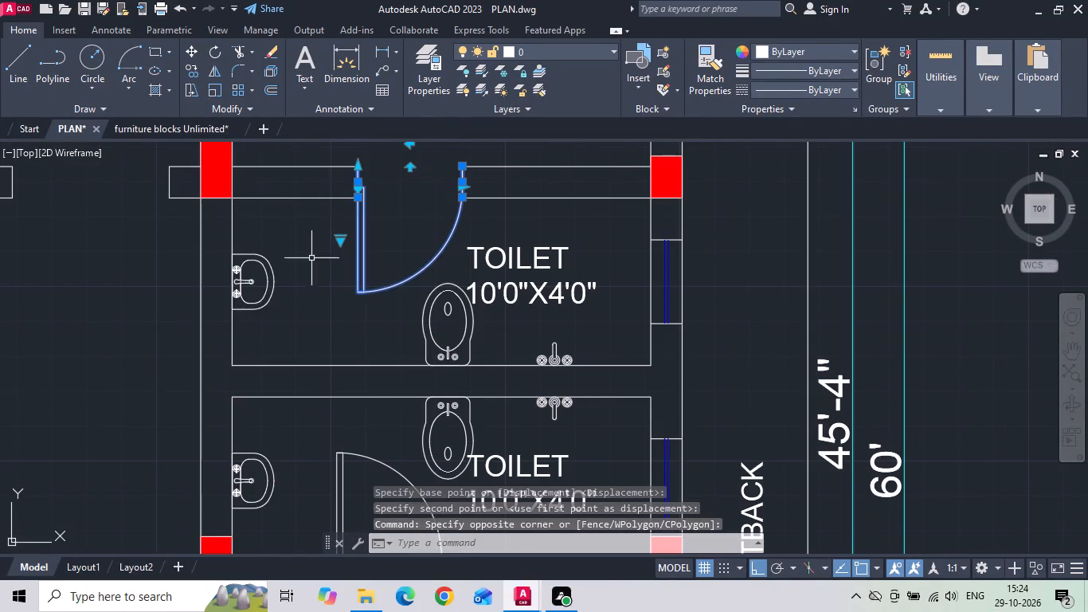
right_click(311, 259)
click(338, 311)
click(328, 322)
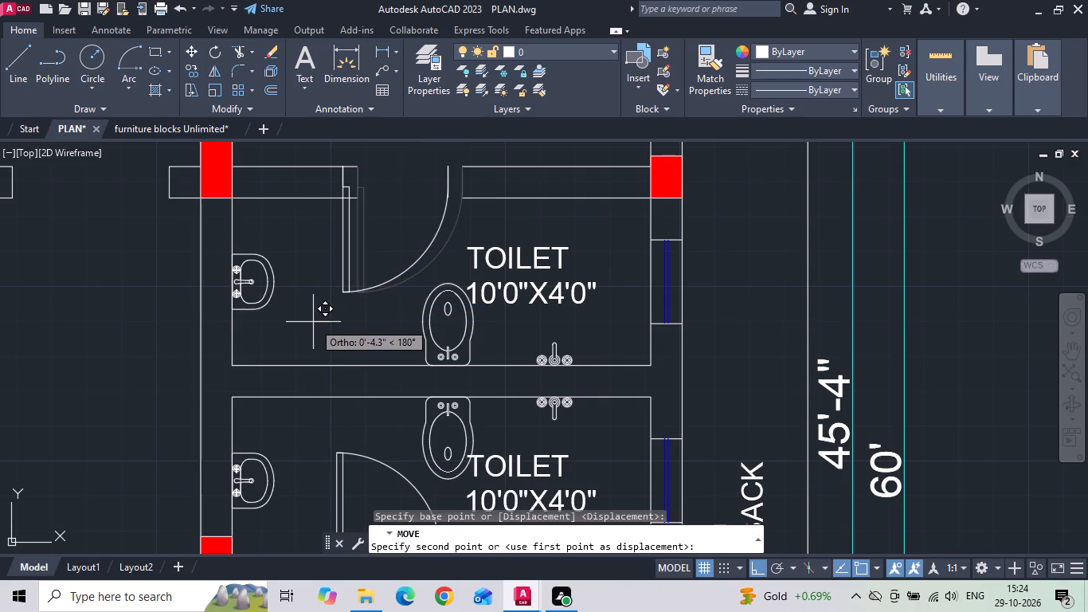
key(6)
key(space)
Trim the two wall lines overhanging the door opening on the moved door's hinge side.
key(t)
key(r)
key(space)
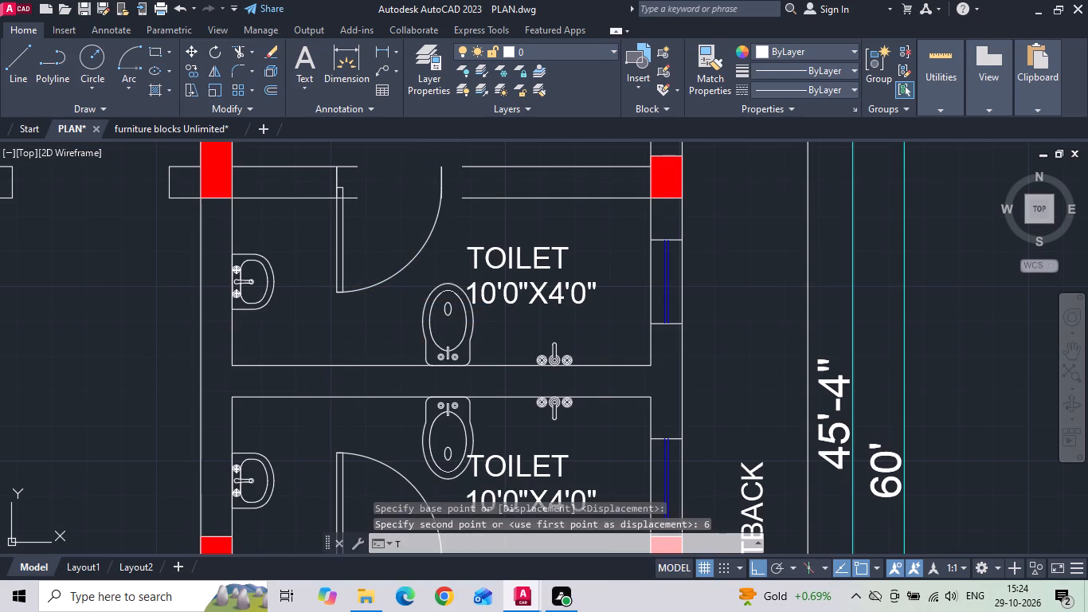
key(space)
middle_drag(328, 194, 334, 288)
drag(355, 244, 365, 319)
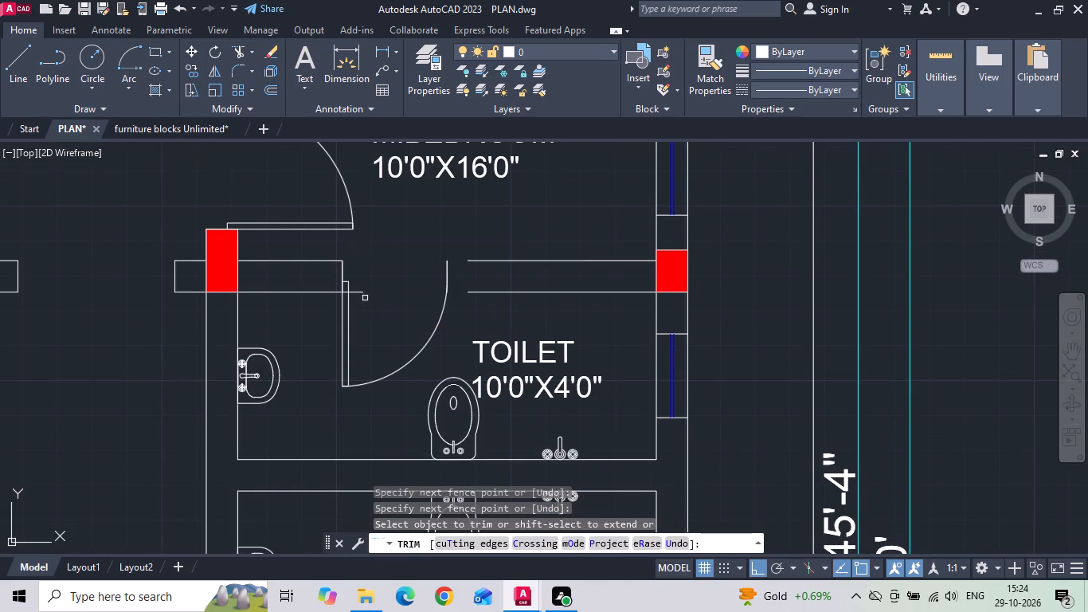
click(364, 293)
key(Escape)
Extend both wall lines on the latch side to meet the upper toilet's moved door.
key(e)
key(x)
key(alt+space)
drag(485, 312, 471, 266)
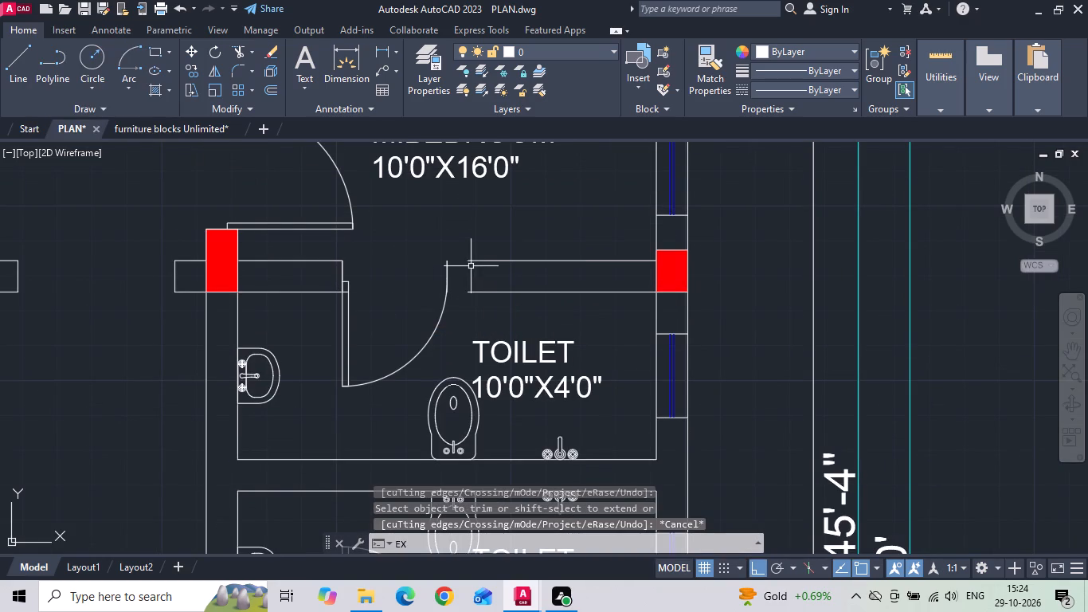
key(Escape)
text(EX)
key(space)
drag(480, 288, 481, 237)
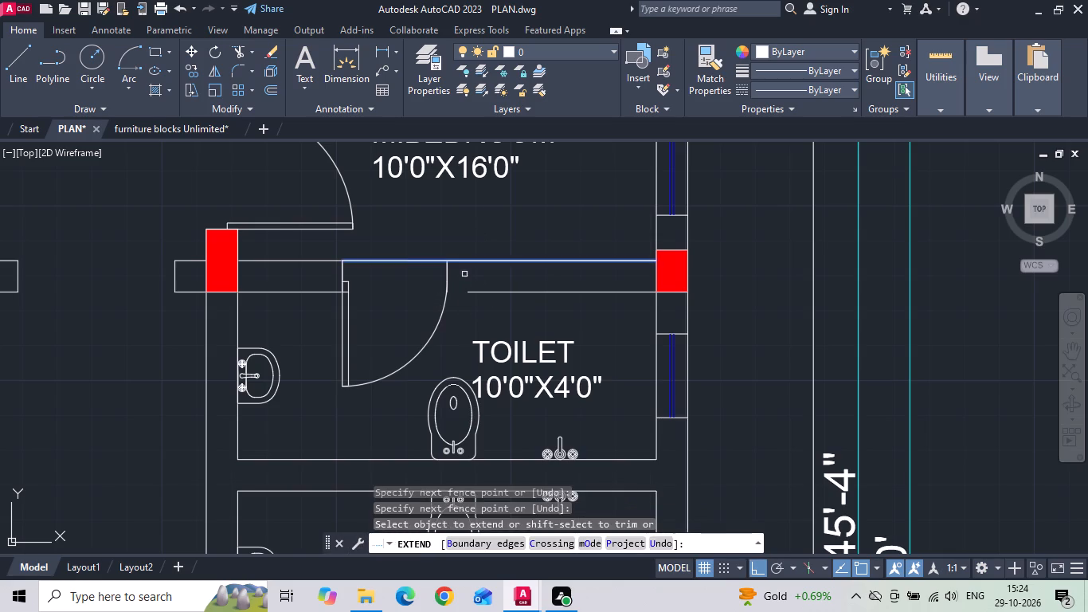
drag(465, 283, 474, 311)
key(Escape)
Shorten the hinge-side lower wall line so it ends at the door jamb instead of the door leaf's inner face.
drag(322, 255, 350, 312)
click(390, 339)
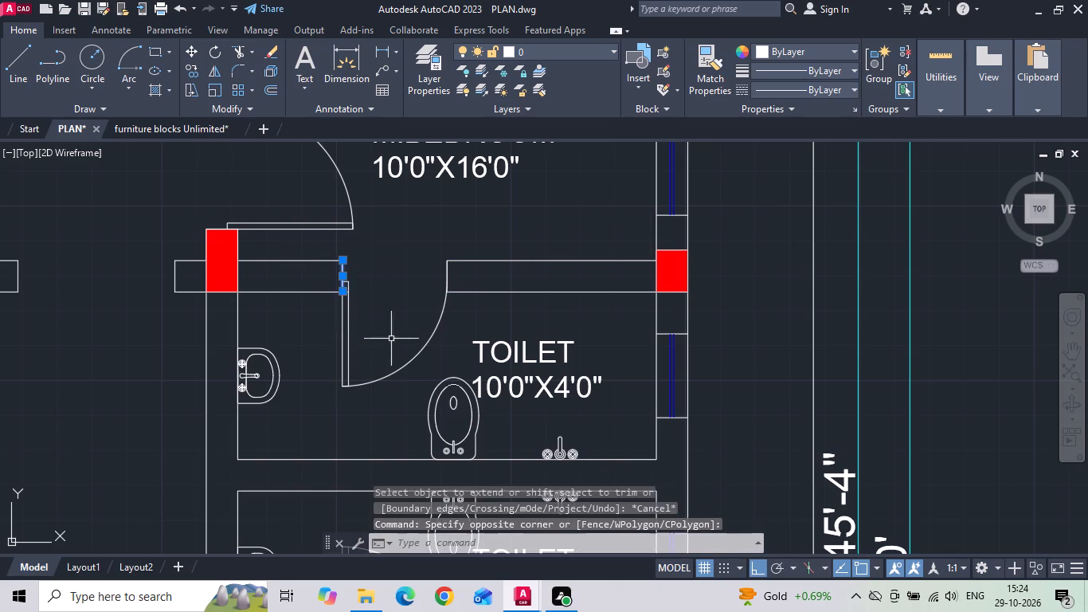
scroll(328, 288, up, 2)
key(Escape)
drag(331, 293, 325, 312)
click(320, 320)
click(378, 300)
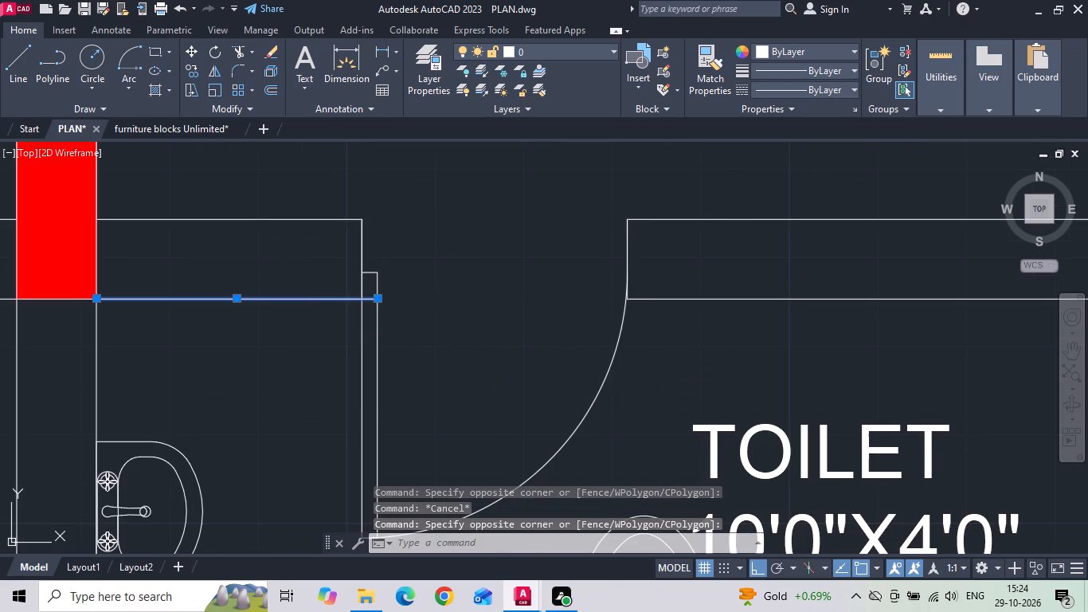
click(358, 300)
key(Escape)
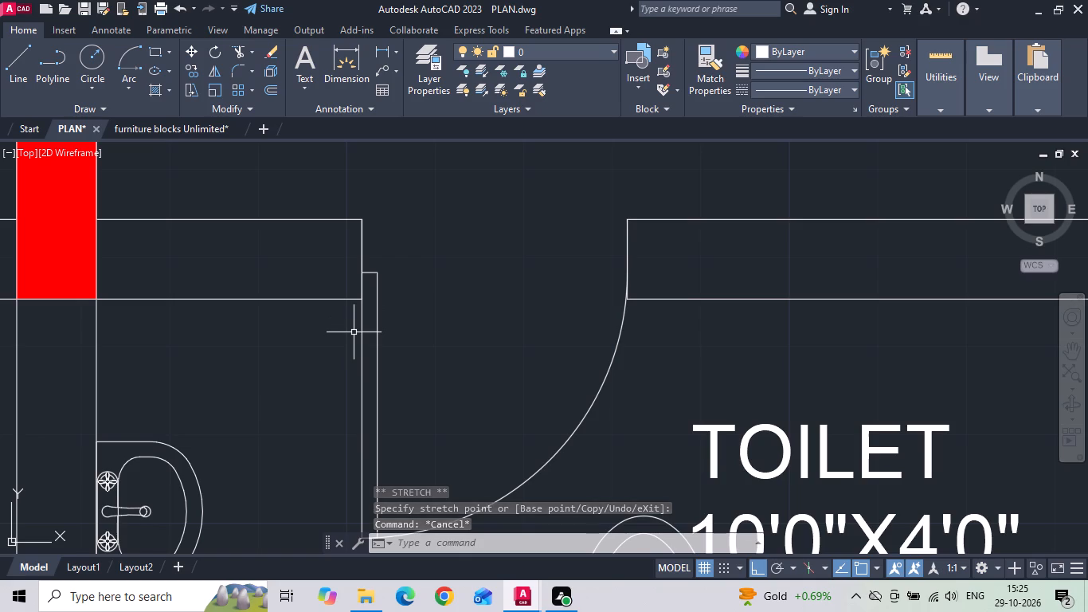
Save the PLAN drawing.
key(ctrl+s)
scroll(346, 369, down, 4)
middle_drag(393, 344, 542, 290)
scroll(542, 290, down, 2)
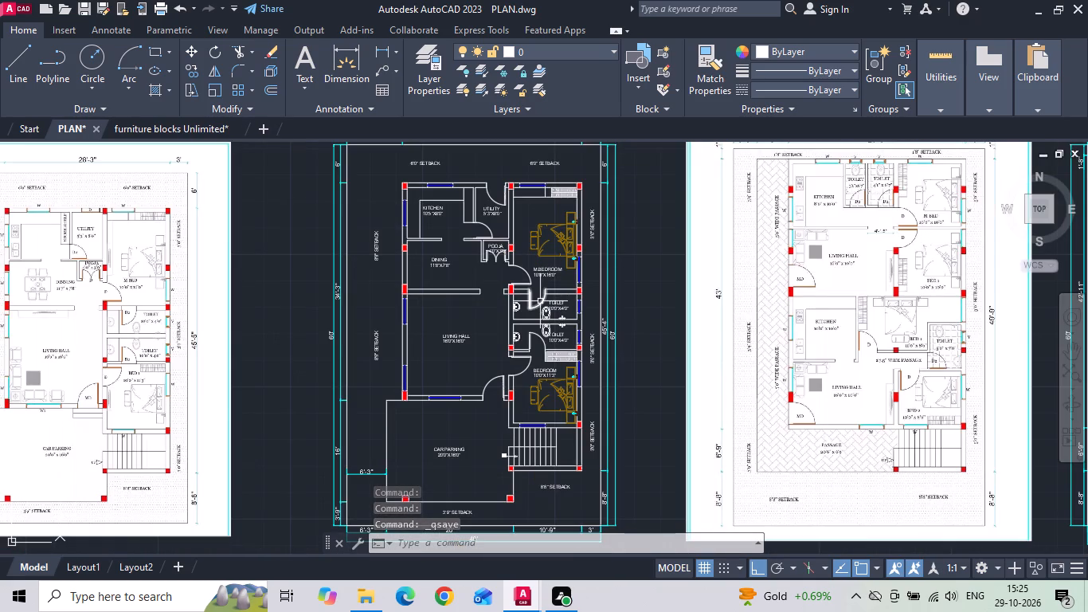
key(ctrl+s)
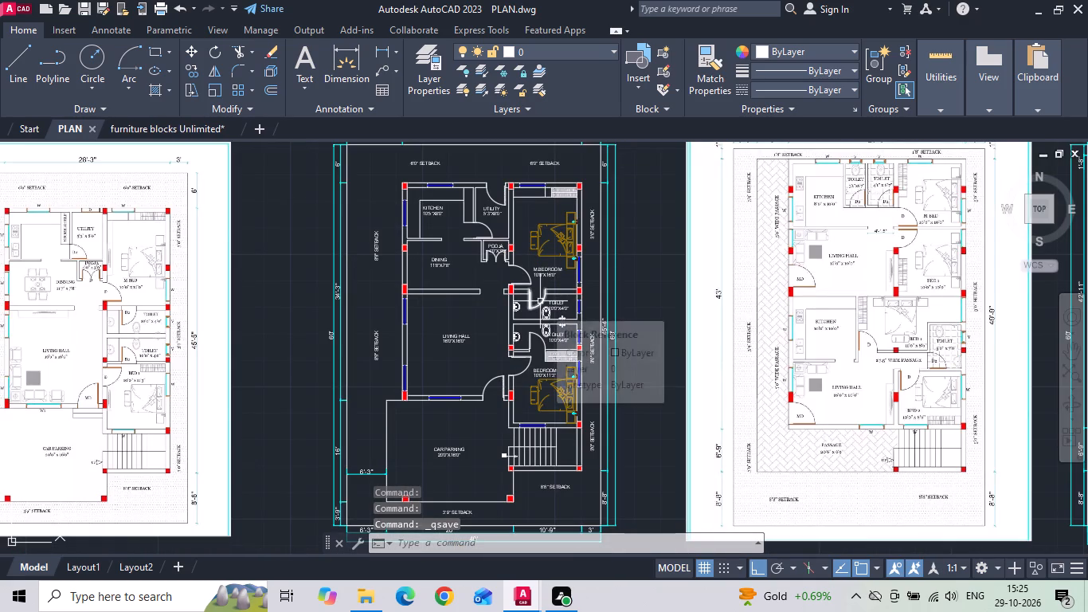
Open the recent drawing furniture.dwg, continuing despite its foreign DWG origin.
scroll(855, 376, up, 1)
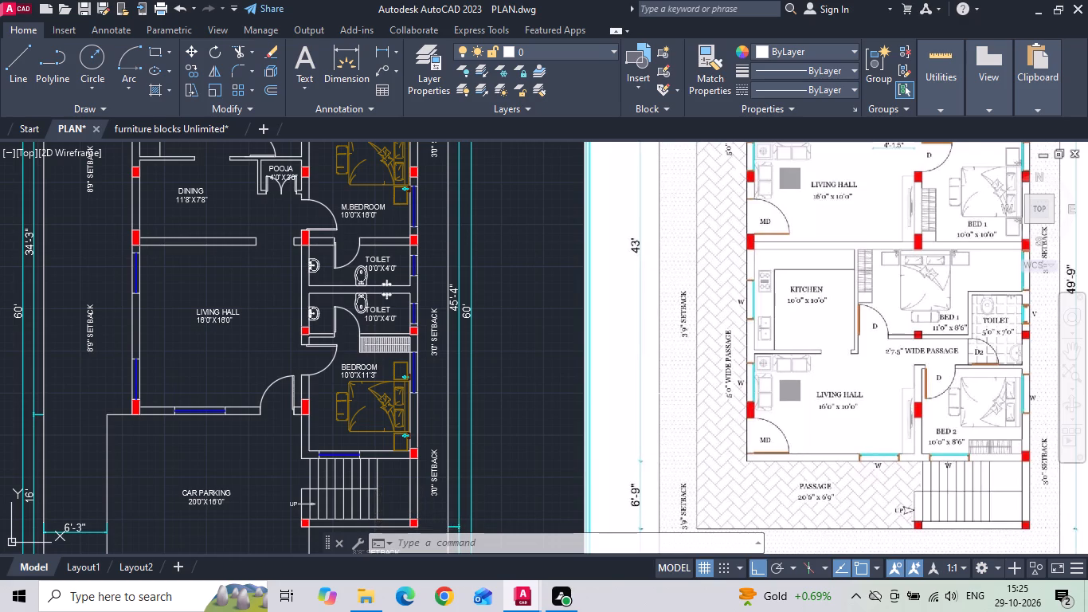
click(11, 2)
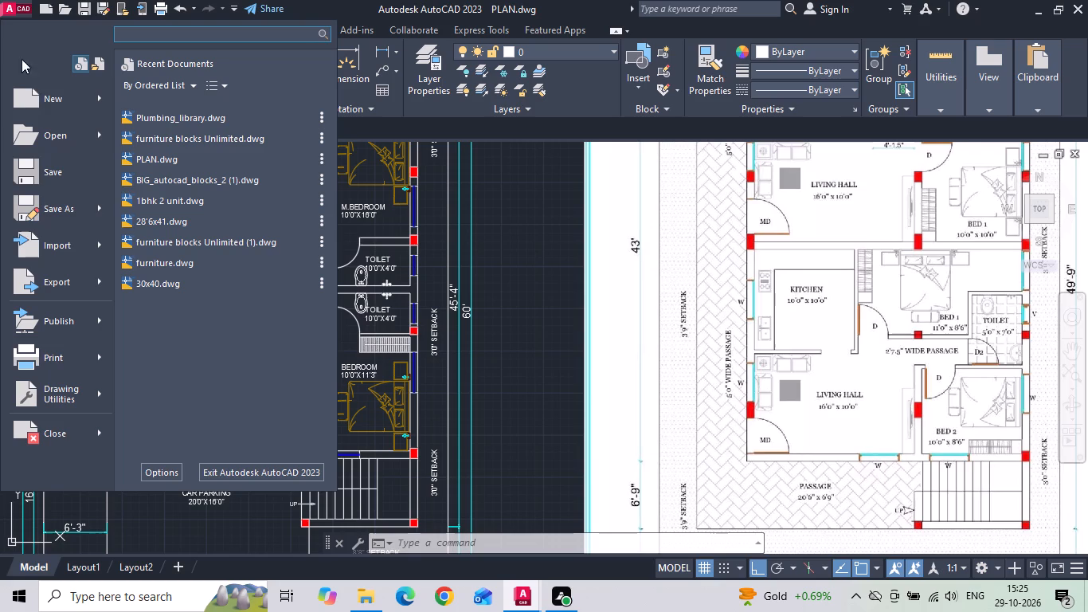
click(135, 258)
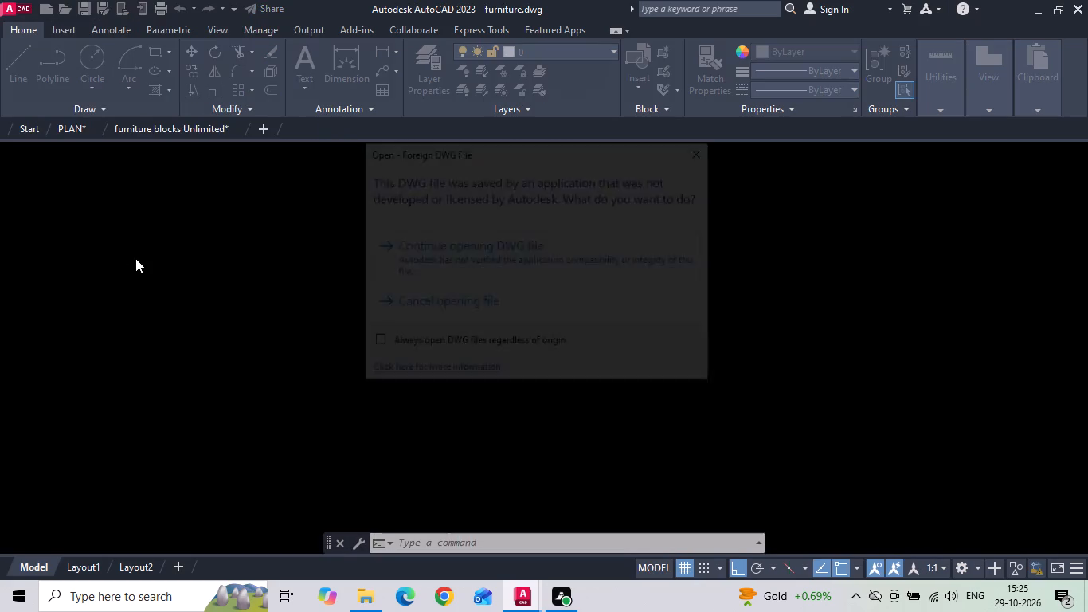
click(417, 243)
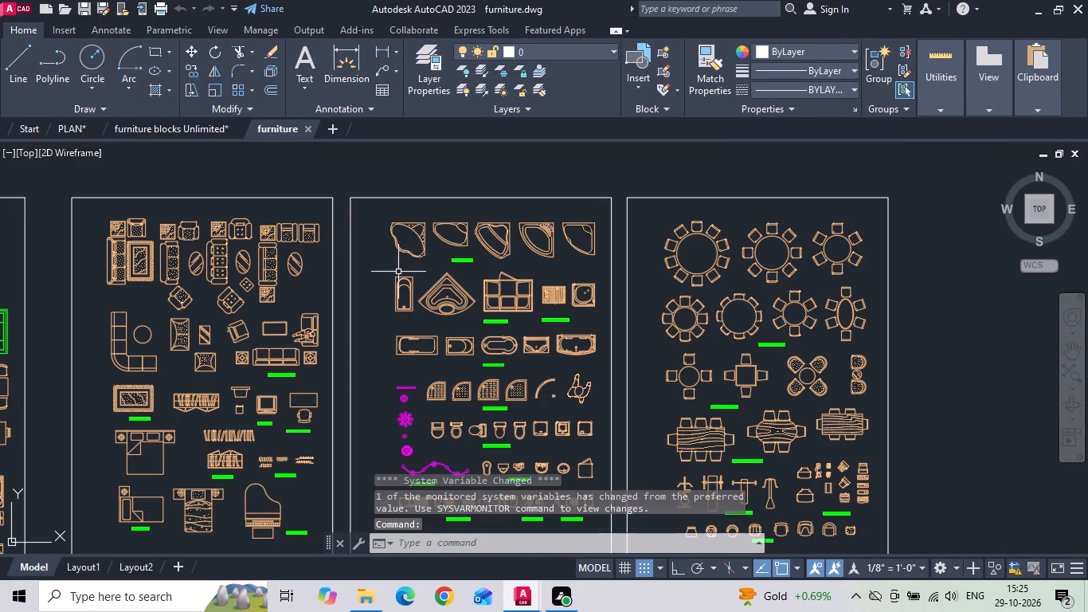
Look through the furniture drawing's block sheets, examining the kitchen fixtures and the square four-burner hob.
scroll(398, 273, down, 2)
middle_drag(370, 381, 430, 296)
scroll(432, 300, down, 2)
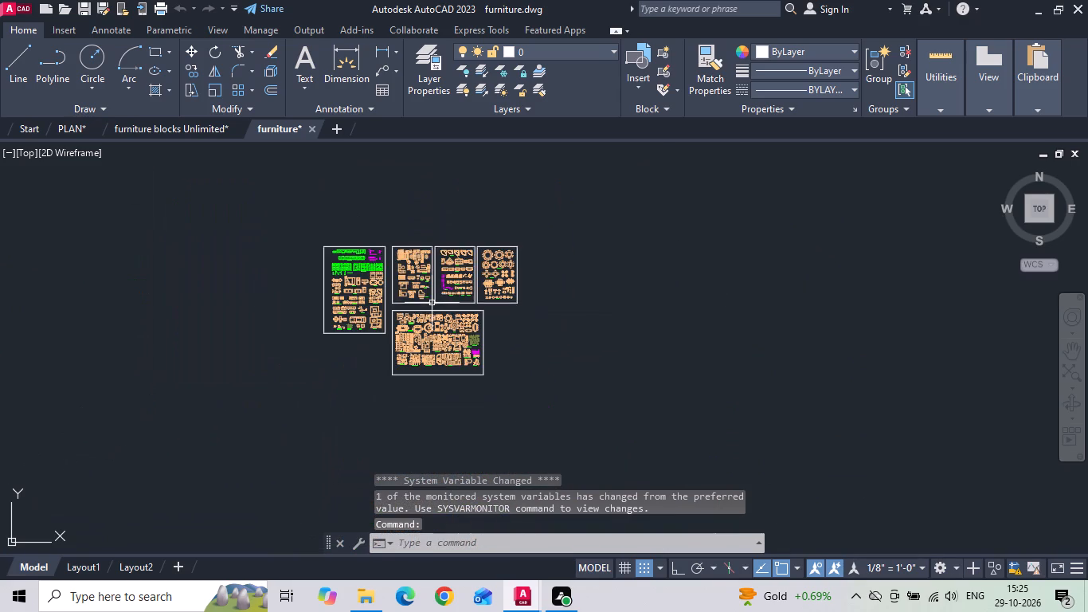
scroll(421, 368, up, 3)
scroll(442, 263, up, 2)
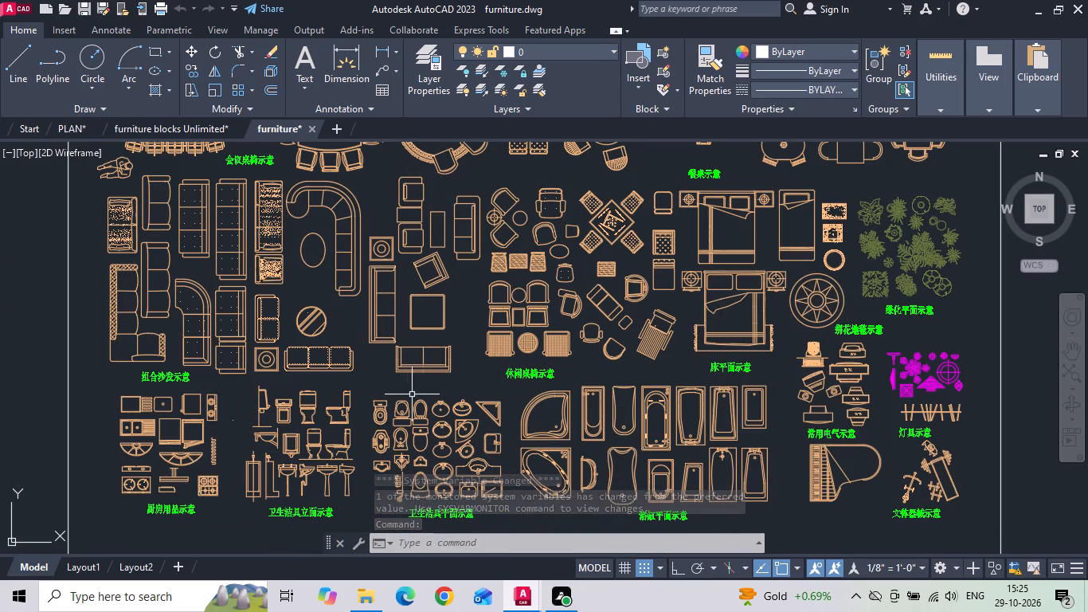
scroll(143, 527, up, 3)
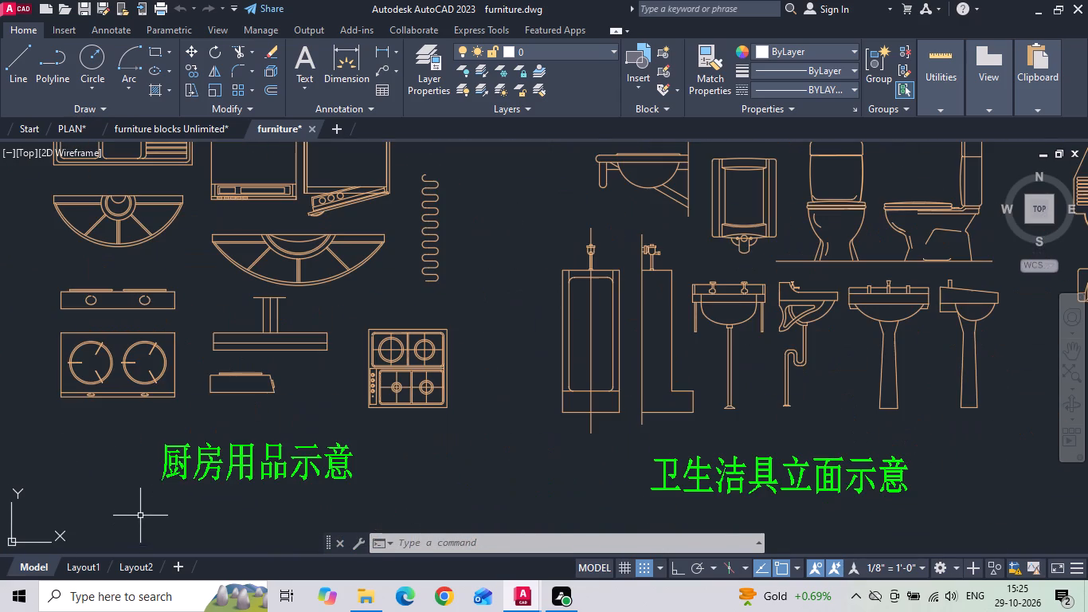
click(392, 366)
scroll(370, 379, down, 2)
key(Escape)
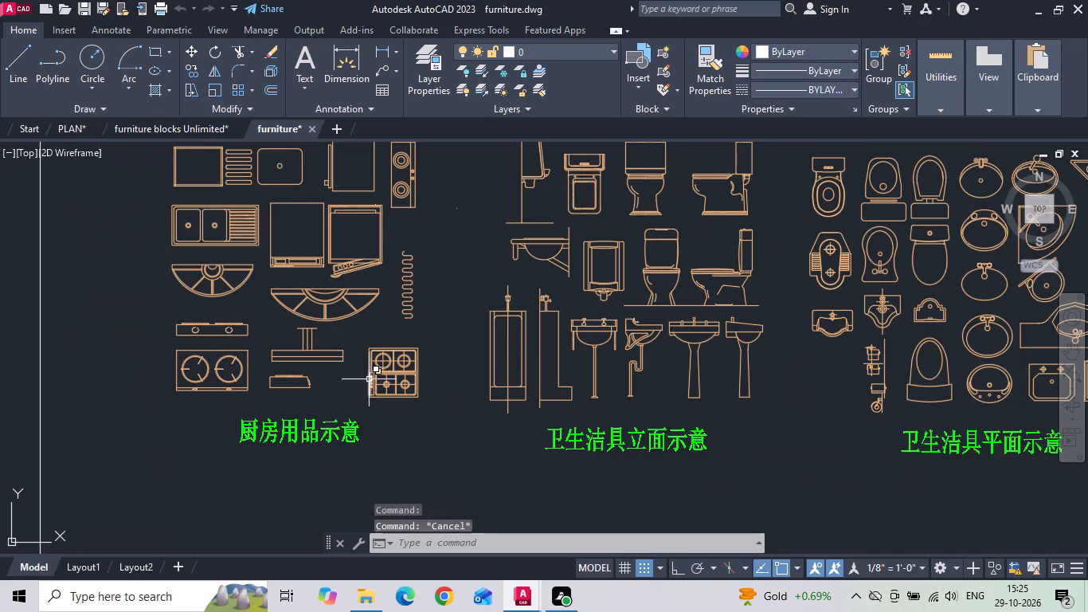
scroll(369, 379, down, 2)
Open the BIG_autocad_blocks_2 (1) drawing from Downloads and close its External References palette.
click(12, 11)
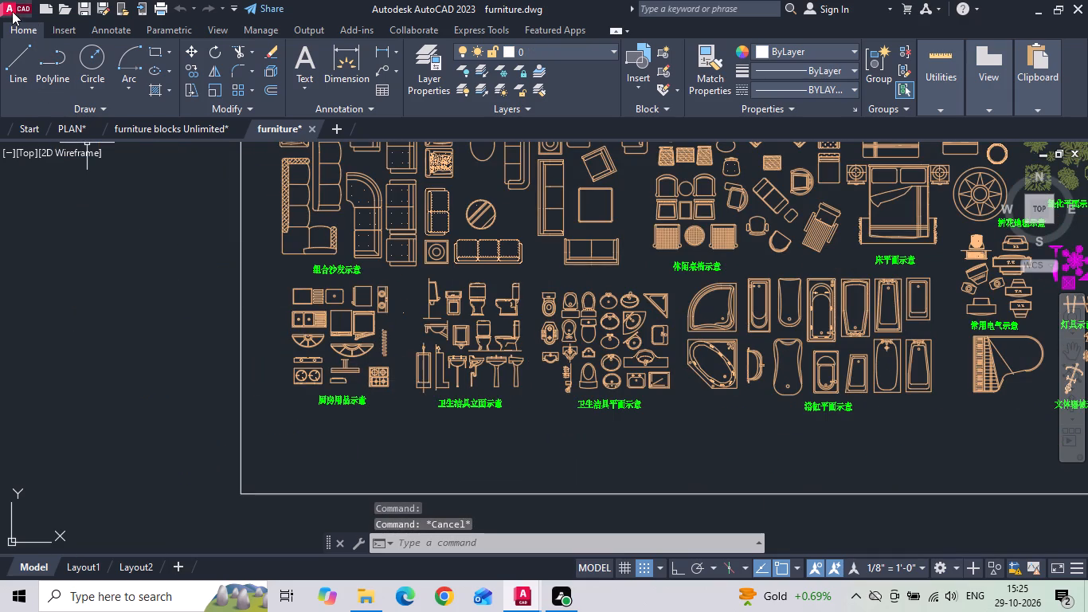
click(24, 131)
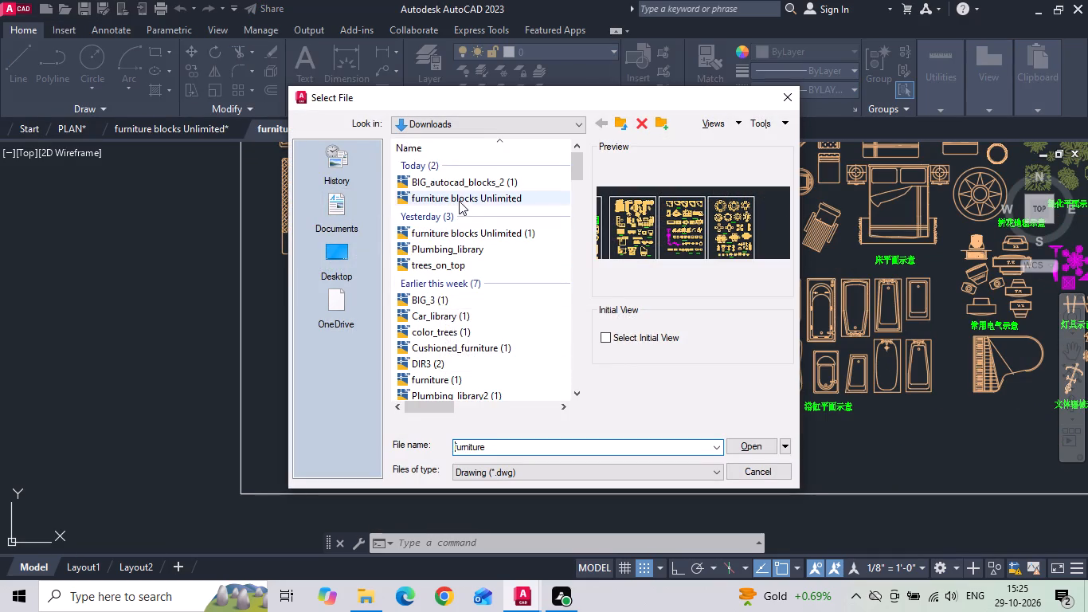
click(460, 182)
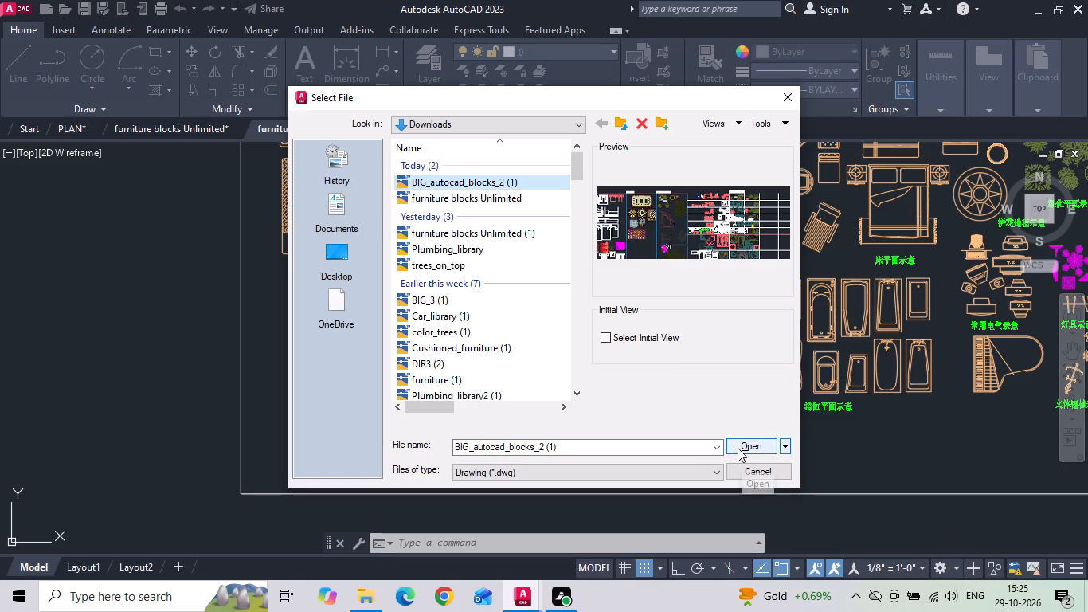
click(738, 448)
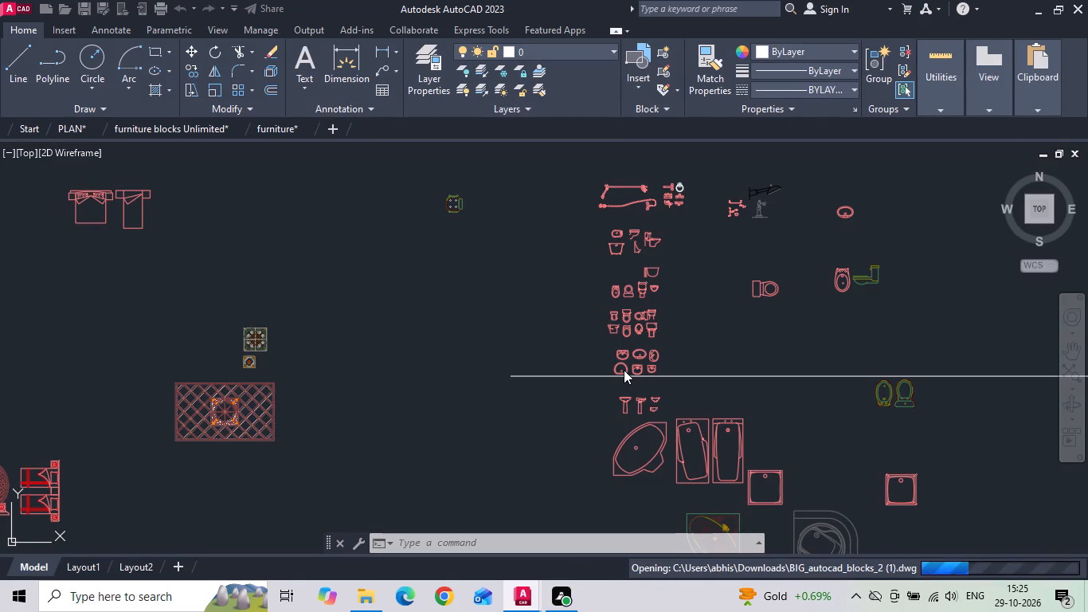
scroll(629, 324, down, 4)
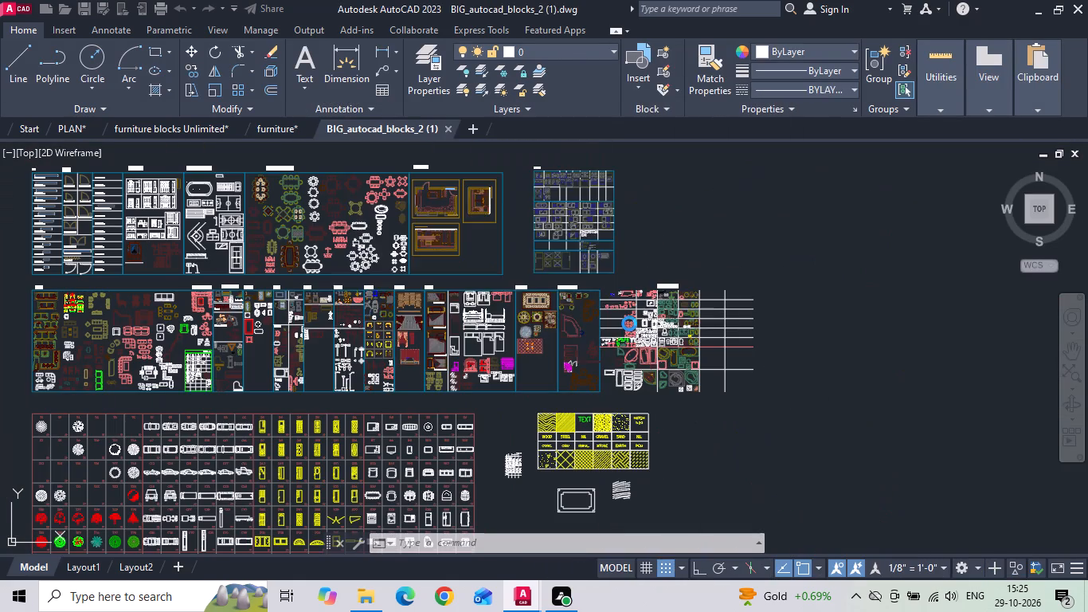
scroll(629, 324, down, 2)
click(556, 285)
scroll(554, 285, down, 2)
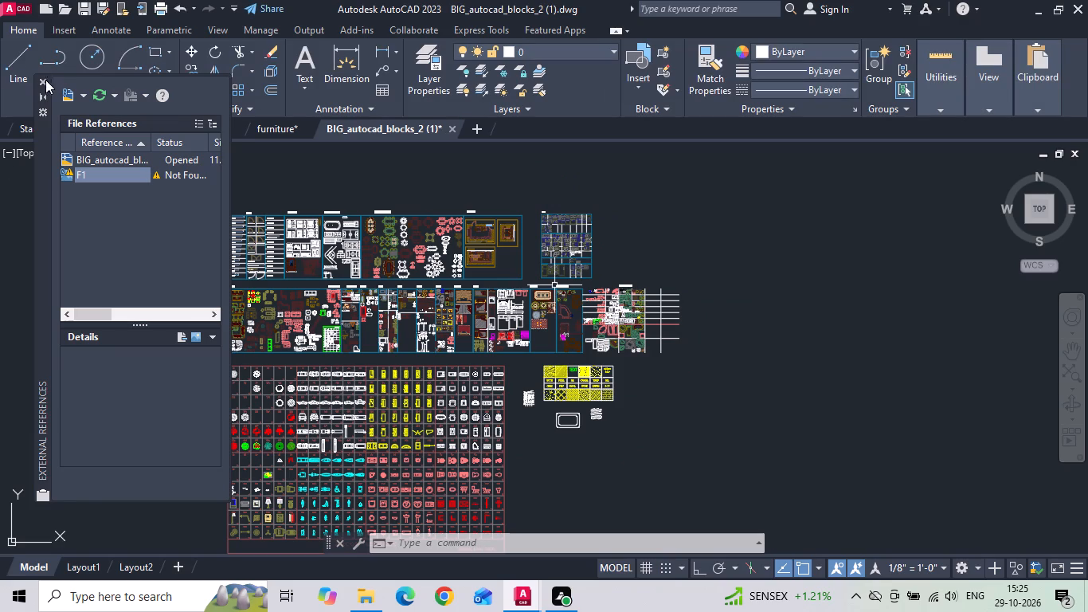
click(43, 80)
Look through the block library's categories and examine the hob and cooker blocks in the Kitchen section.
scroll(253, 245, up, 3)
scroll(283, 308, down, 1)
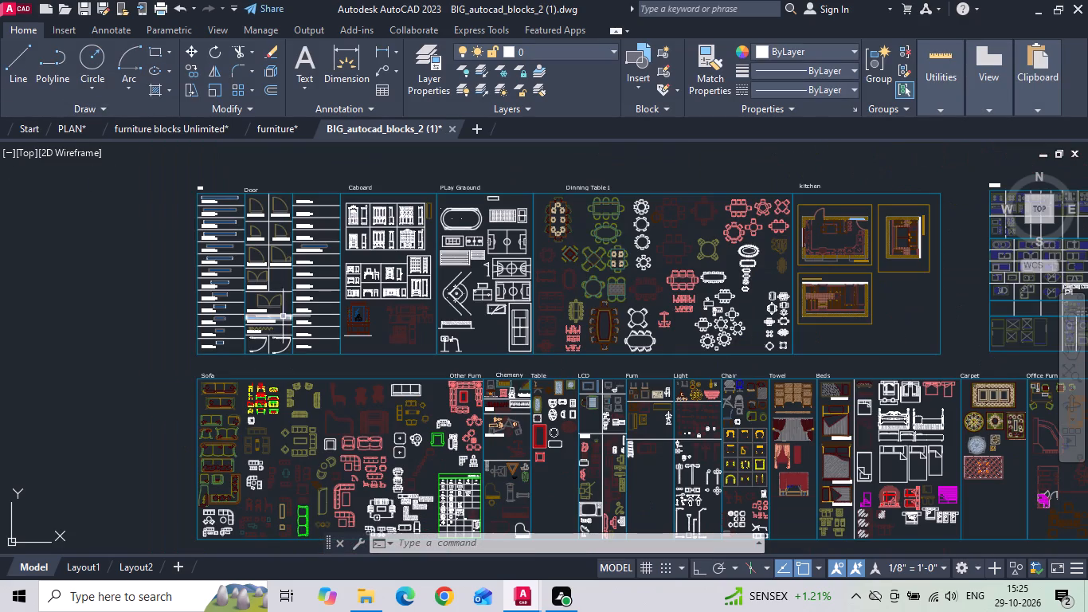
scroll(651, 449, up, 2)
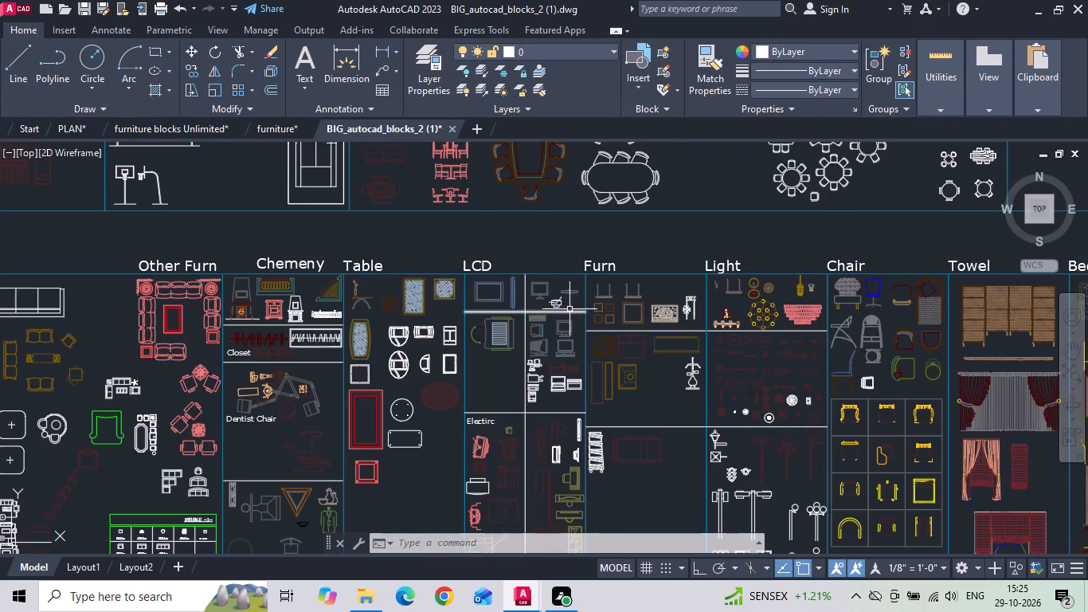
scroll(569, 309, down, 3)
scroll(562, 228, up, 2)
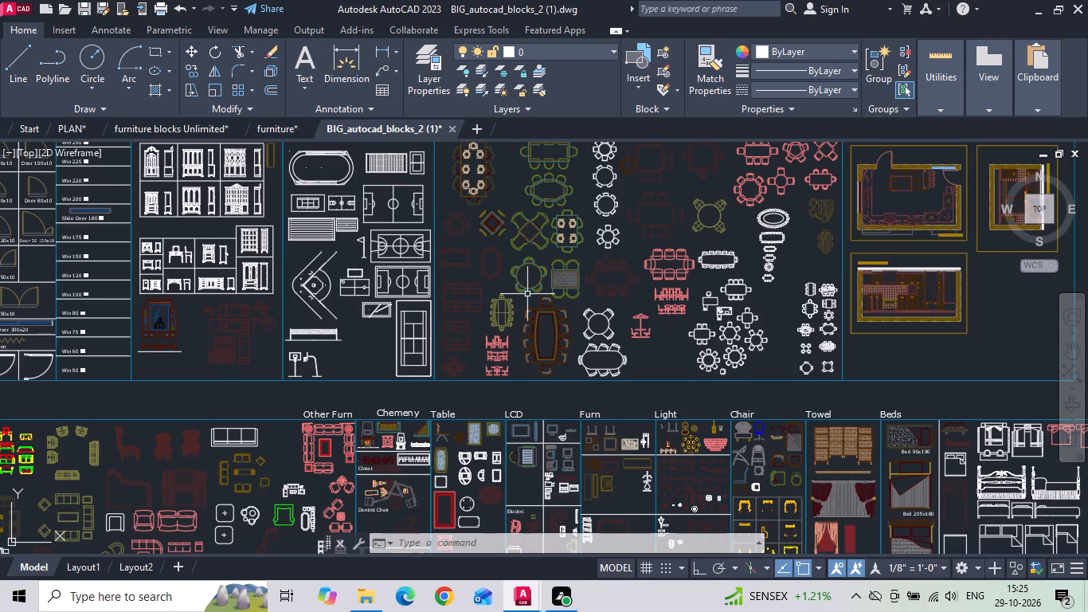
middle_drag(522, 316, 487, 421)
scroll(526, 271, down, 1)
scroll(751, 288, up, 3)
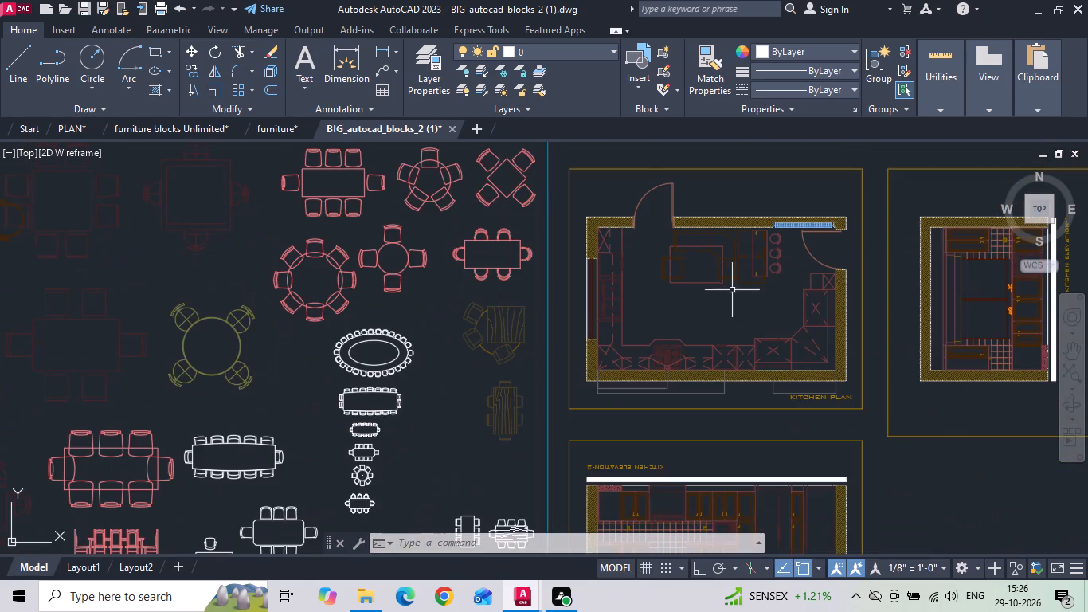
scroll(486, 294, down, 2)
scroll(917, 249, up, 3)
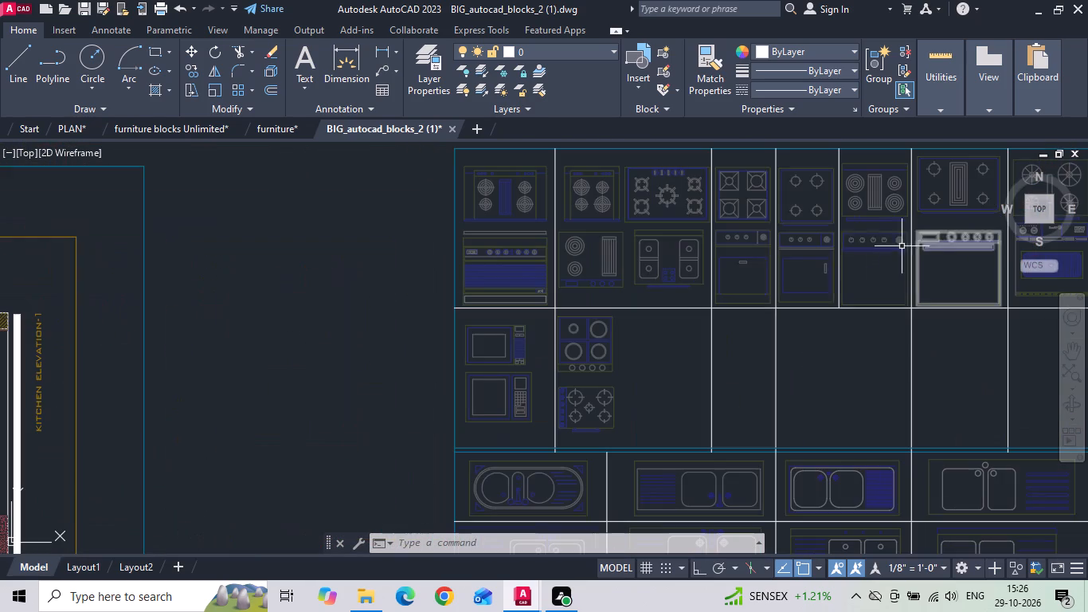
middle_drag(679, 327, 607, 405)
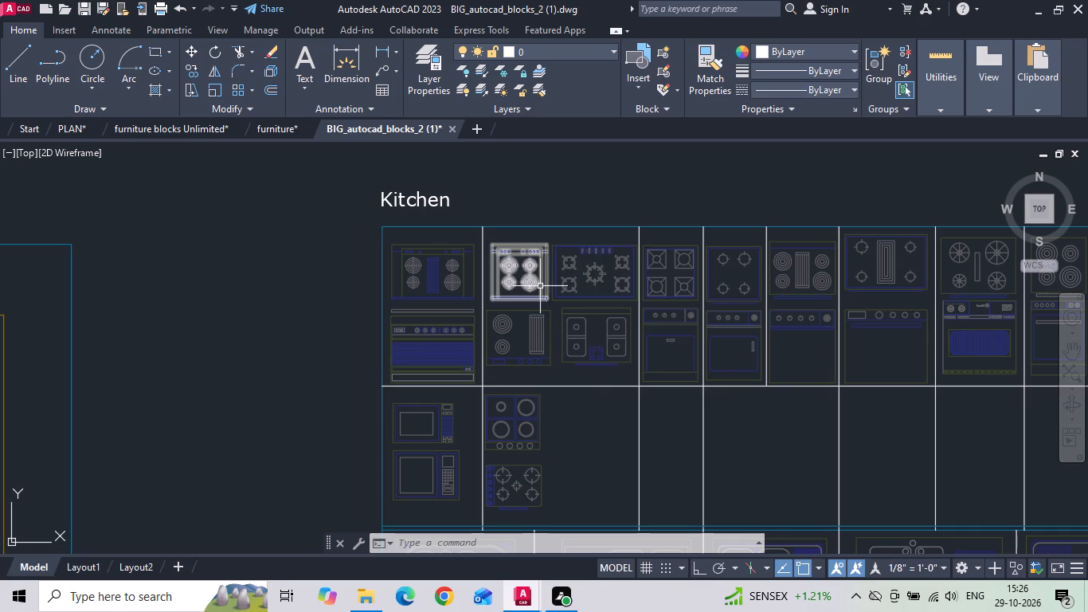
middle_drag(537, 284, 416, 278)
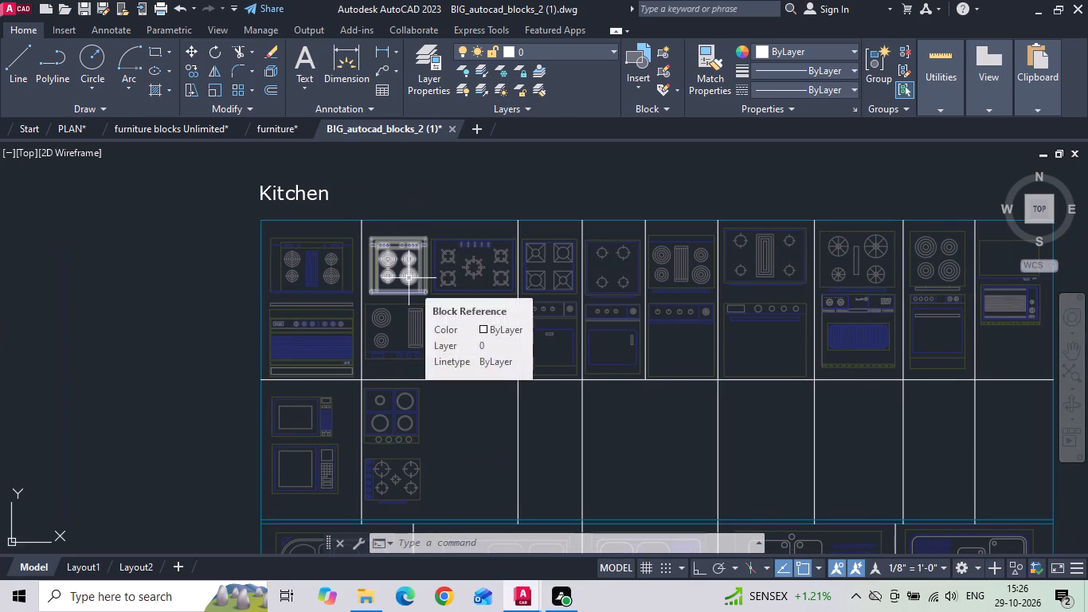
Copy the four-burner hob and the five-burner side-knob hob from the Kitchen section together with the small single-bowl sink with drainer.
click(385, 481)
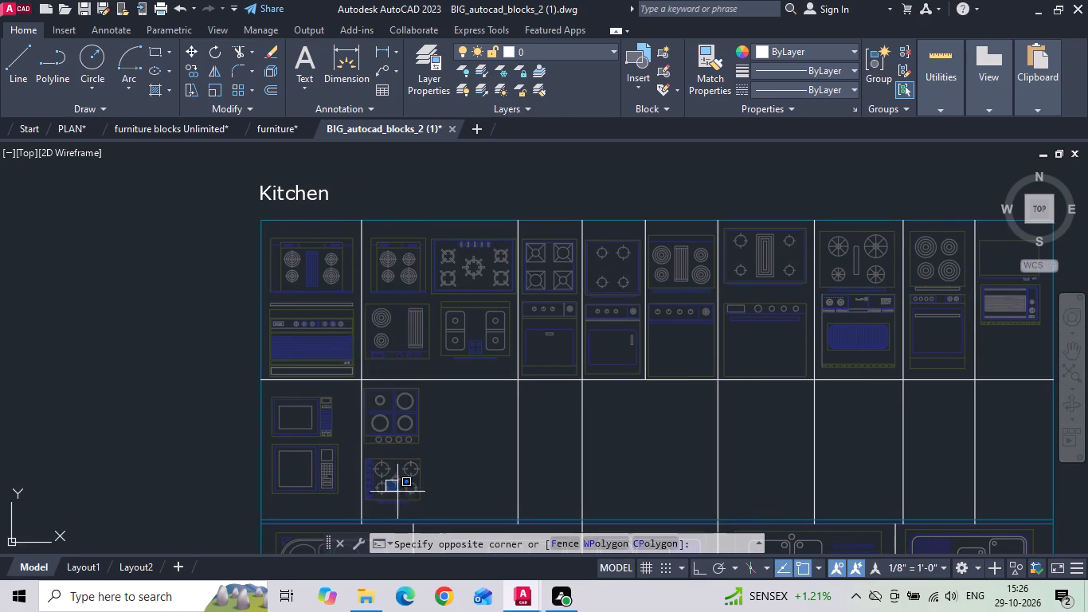
click(404, 481)
click(374, 247)
click(385, 480)
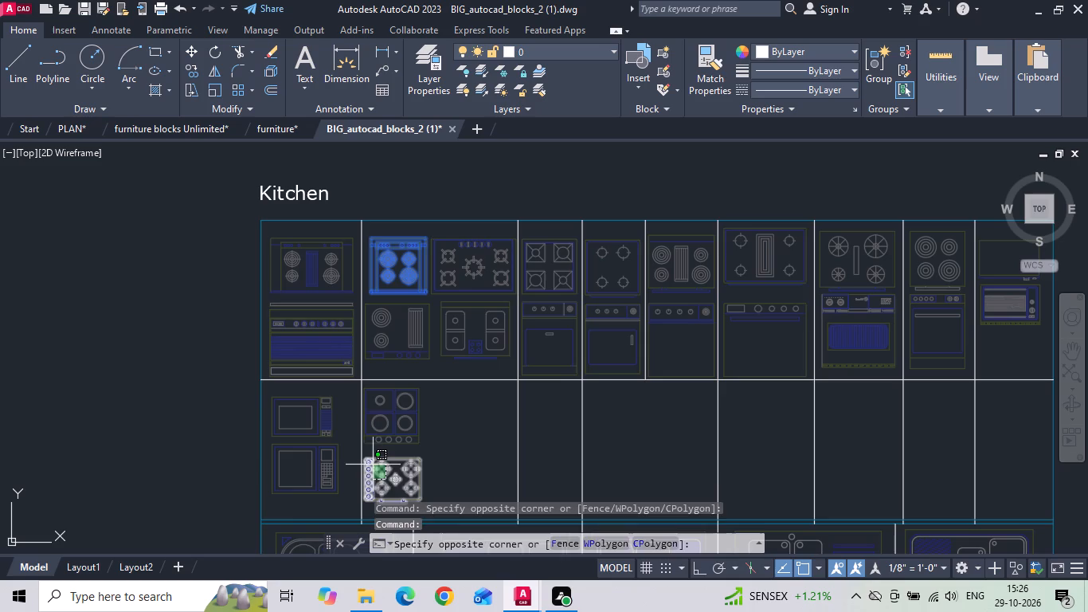
click(369, 458)
middle_drag(420, 454, 421, 298)
scroll(458, 277, down, 1)
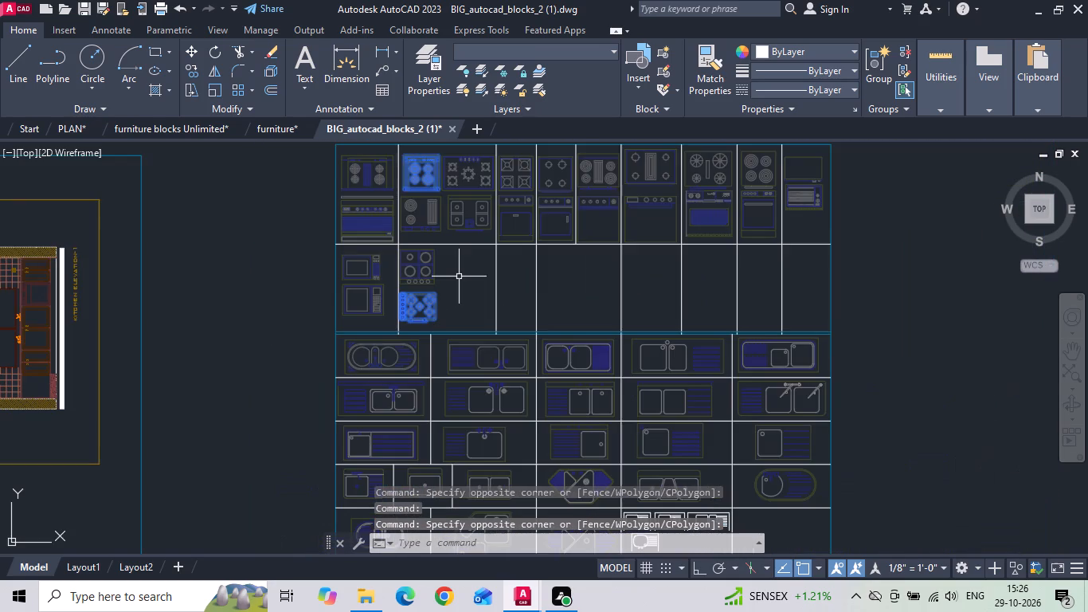
middle_drag(478, 333, 477, 292)
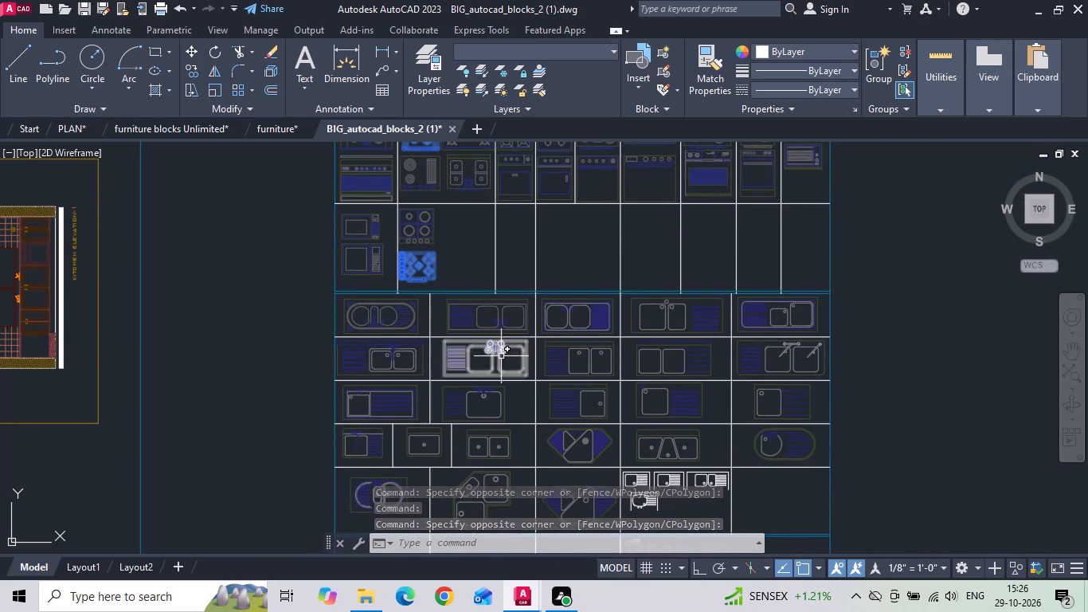
middle_drag(501, 357, 502, 326)
click(382, 420)
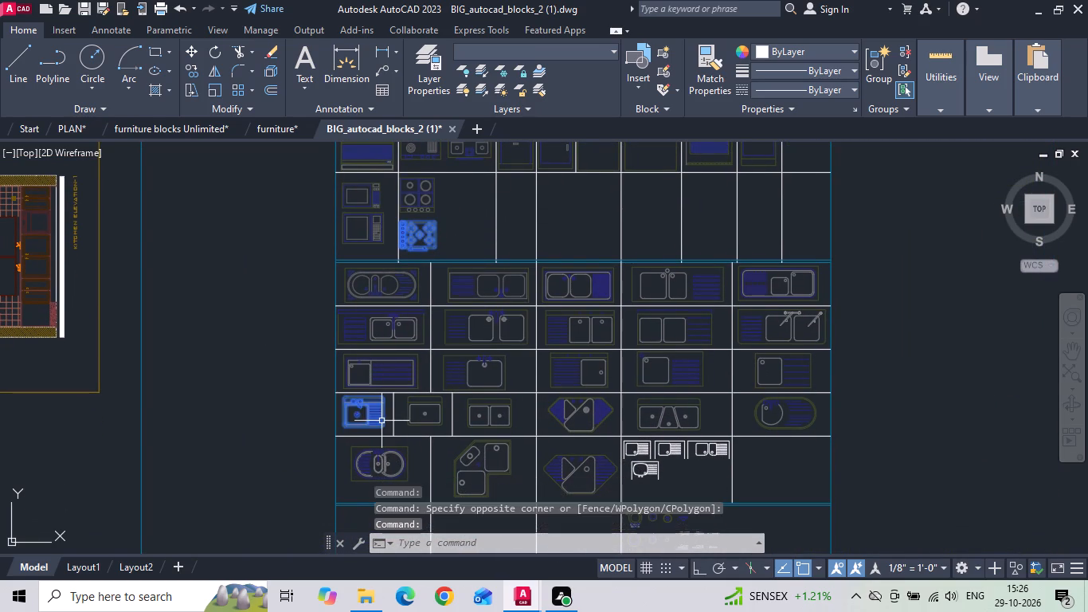
scroll(546, 265, down, 2)
middle_drag(514, 386, 579, 329)
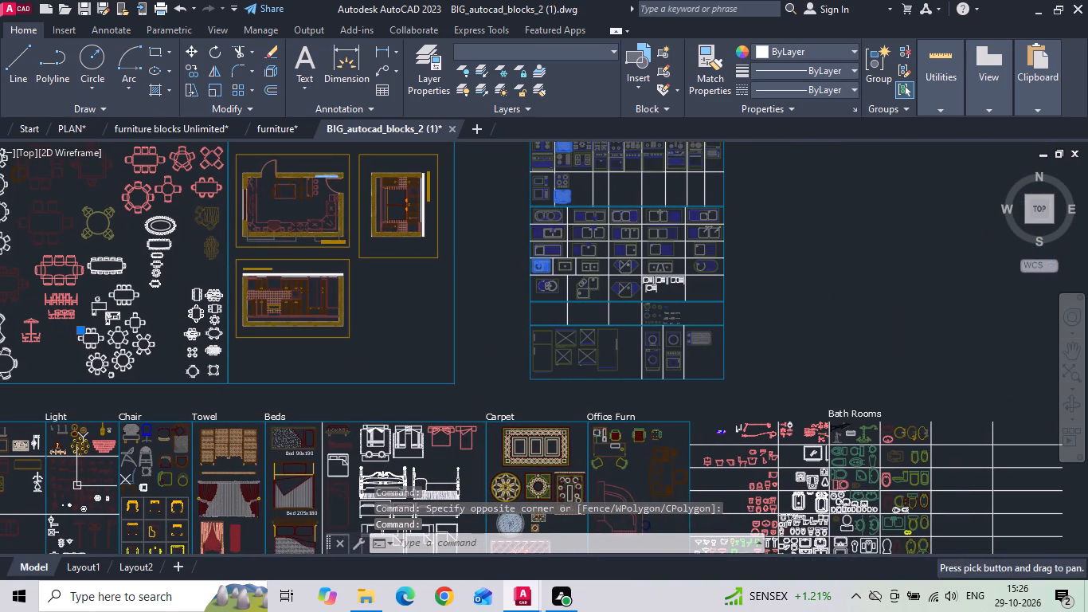
key(ctrl+c)
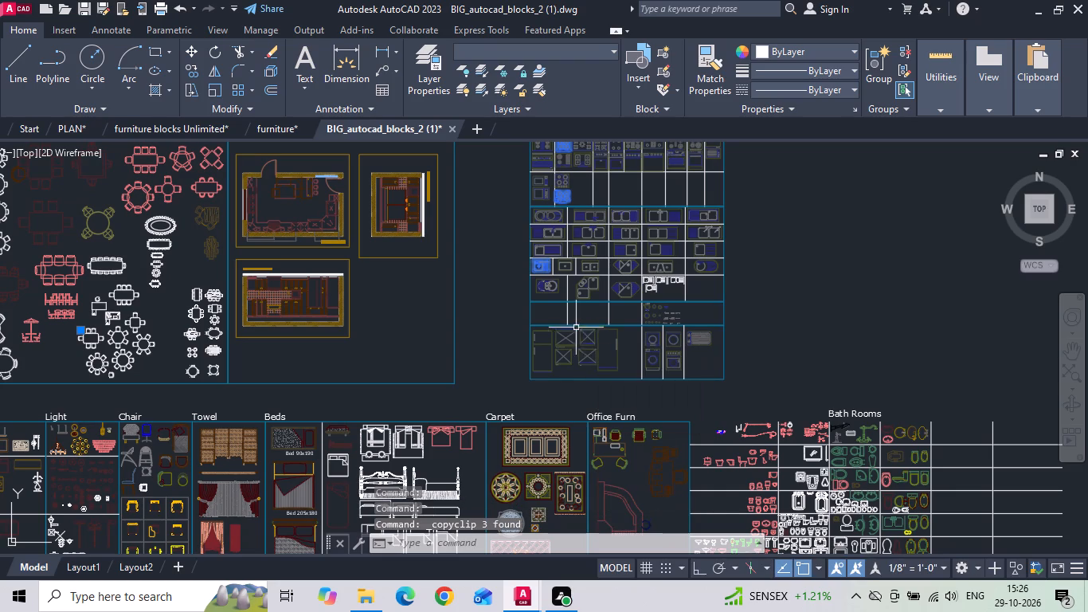
Paste the copied hobs and sink into the PLAN drawing around the ground floor plan.
click(78, 132)
key(ctrl+v)
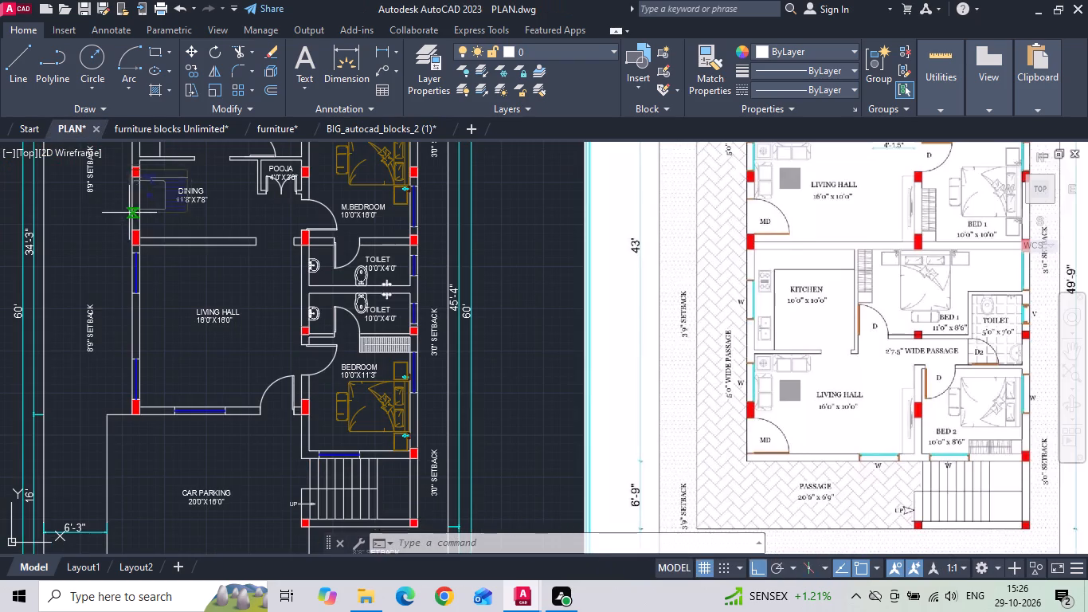
ctrl+drag(138, 220, 241, 258)
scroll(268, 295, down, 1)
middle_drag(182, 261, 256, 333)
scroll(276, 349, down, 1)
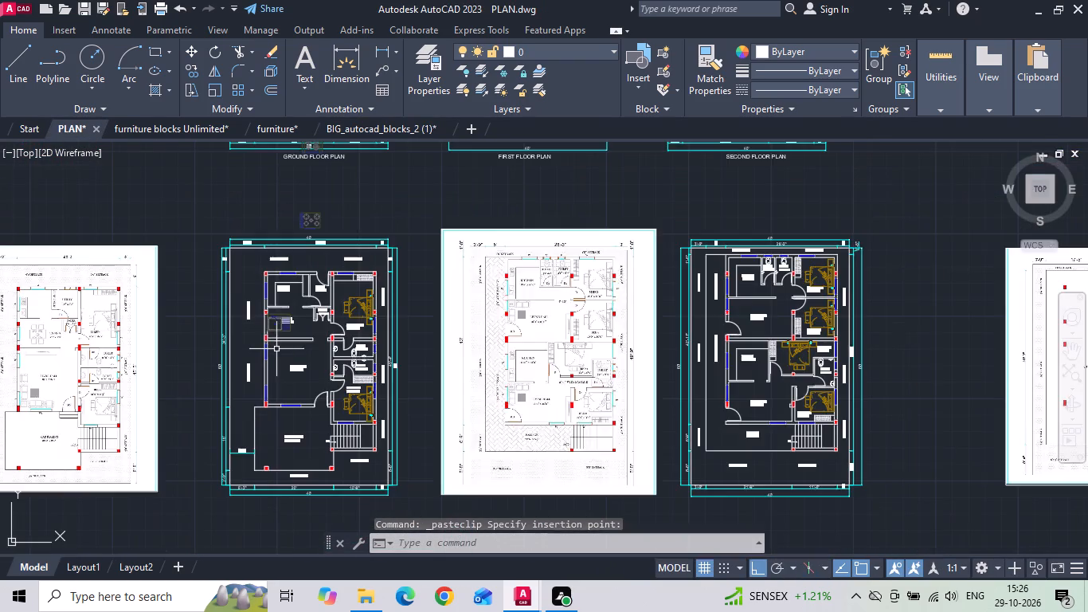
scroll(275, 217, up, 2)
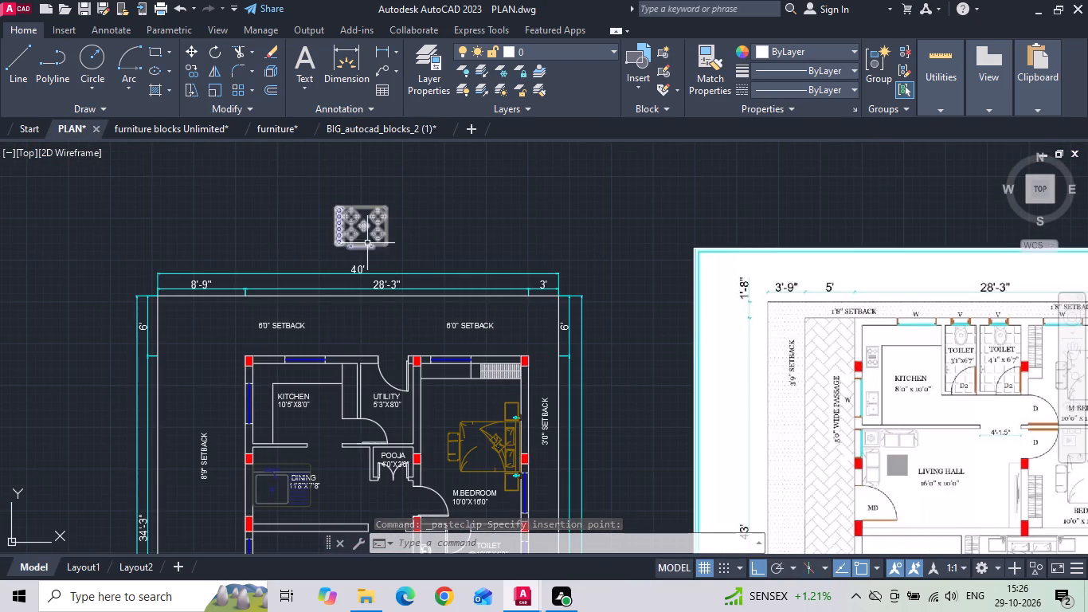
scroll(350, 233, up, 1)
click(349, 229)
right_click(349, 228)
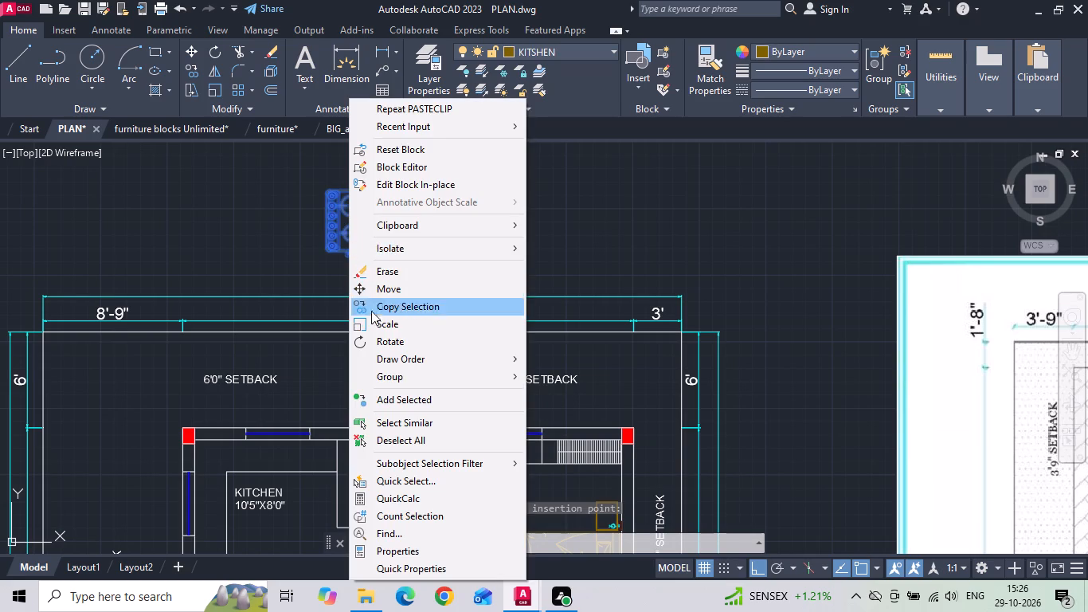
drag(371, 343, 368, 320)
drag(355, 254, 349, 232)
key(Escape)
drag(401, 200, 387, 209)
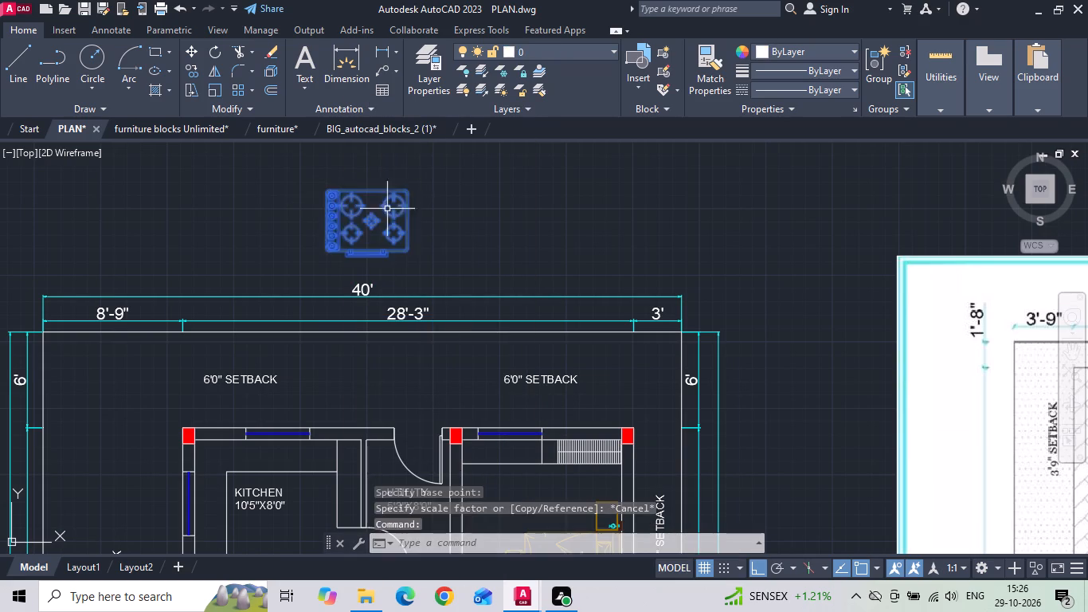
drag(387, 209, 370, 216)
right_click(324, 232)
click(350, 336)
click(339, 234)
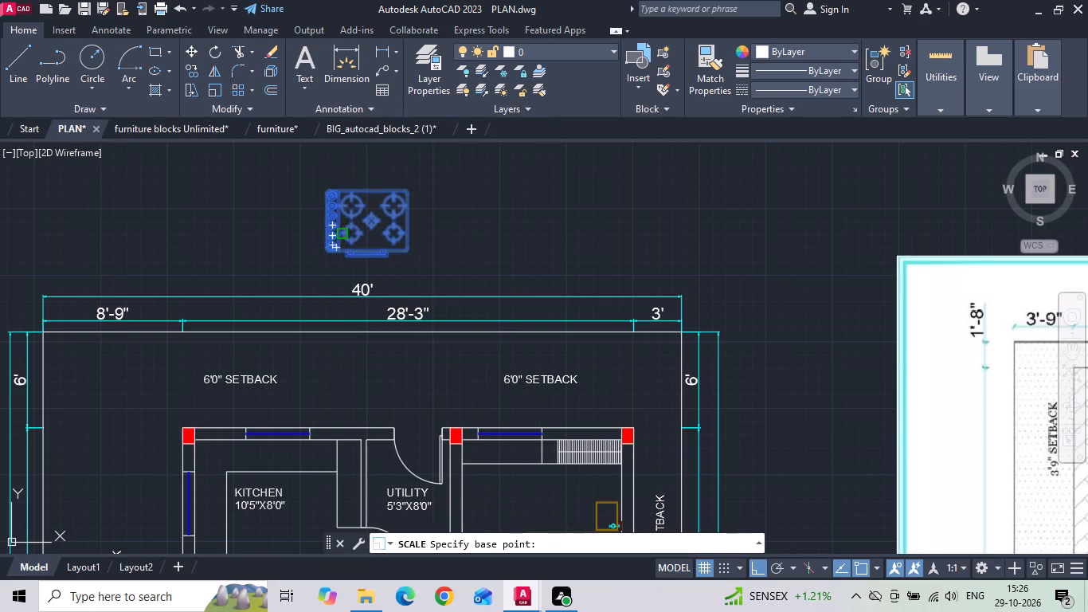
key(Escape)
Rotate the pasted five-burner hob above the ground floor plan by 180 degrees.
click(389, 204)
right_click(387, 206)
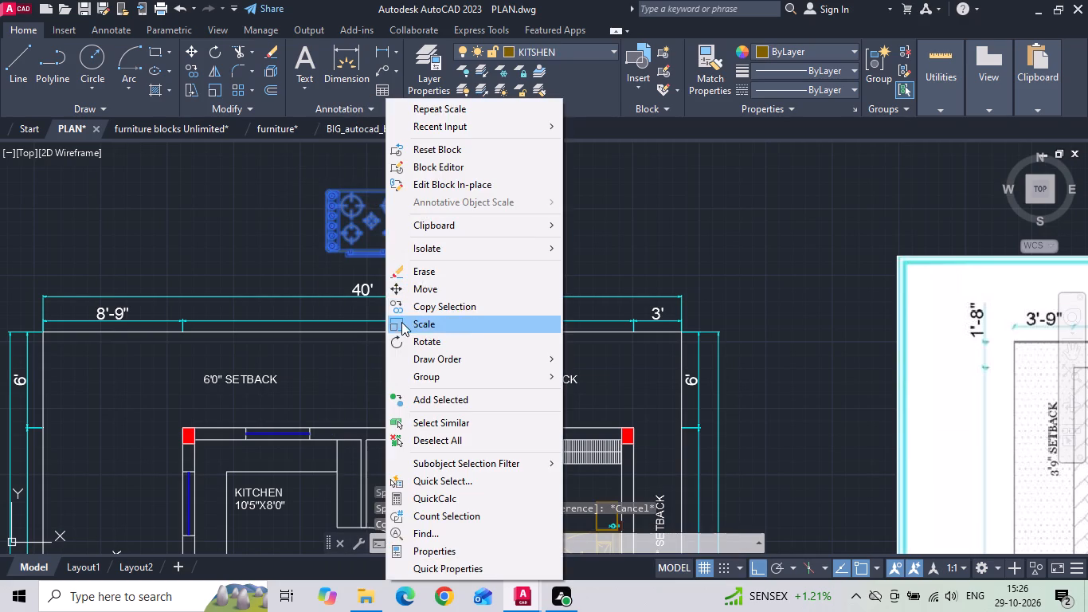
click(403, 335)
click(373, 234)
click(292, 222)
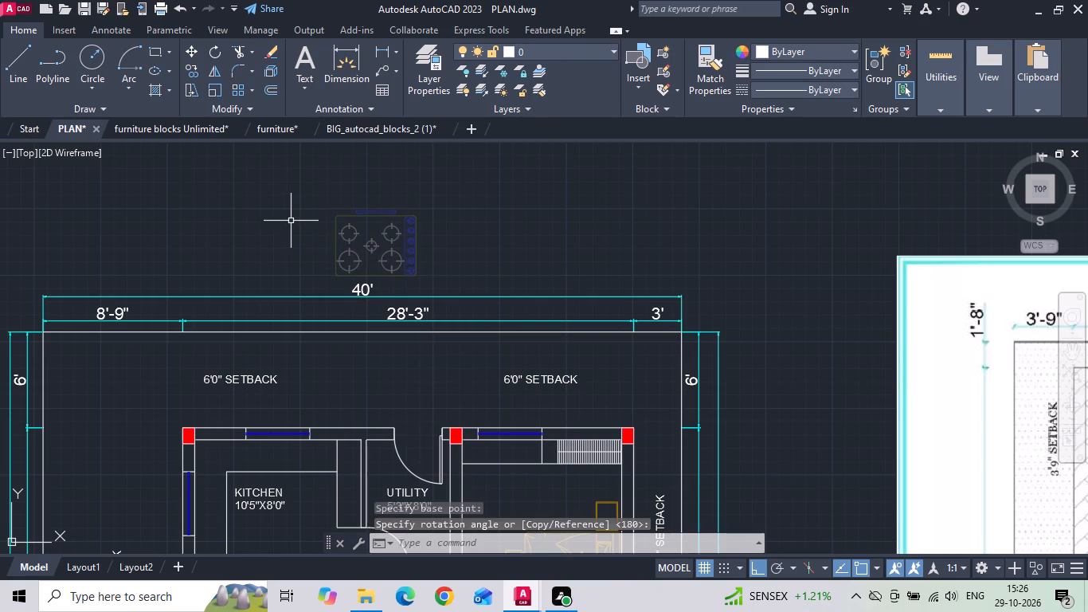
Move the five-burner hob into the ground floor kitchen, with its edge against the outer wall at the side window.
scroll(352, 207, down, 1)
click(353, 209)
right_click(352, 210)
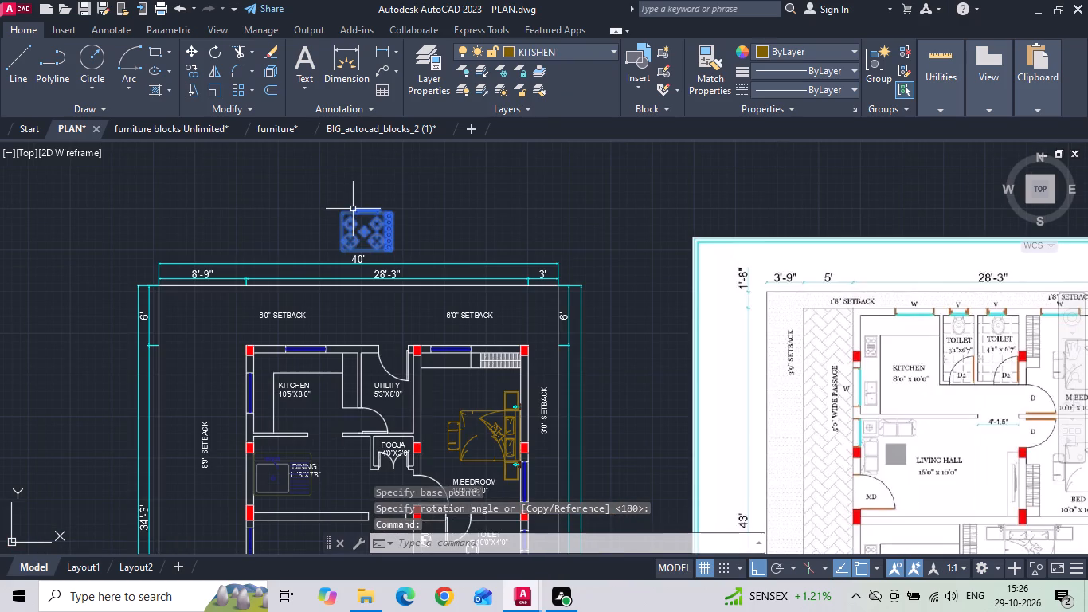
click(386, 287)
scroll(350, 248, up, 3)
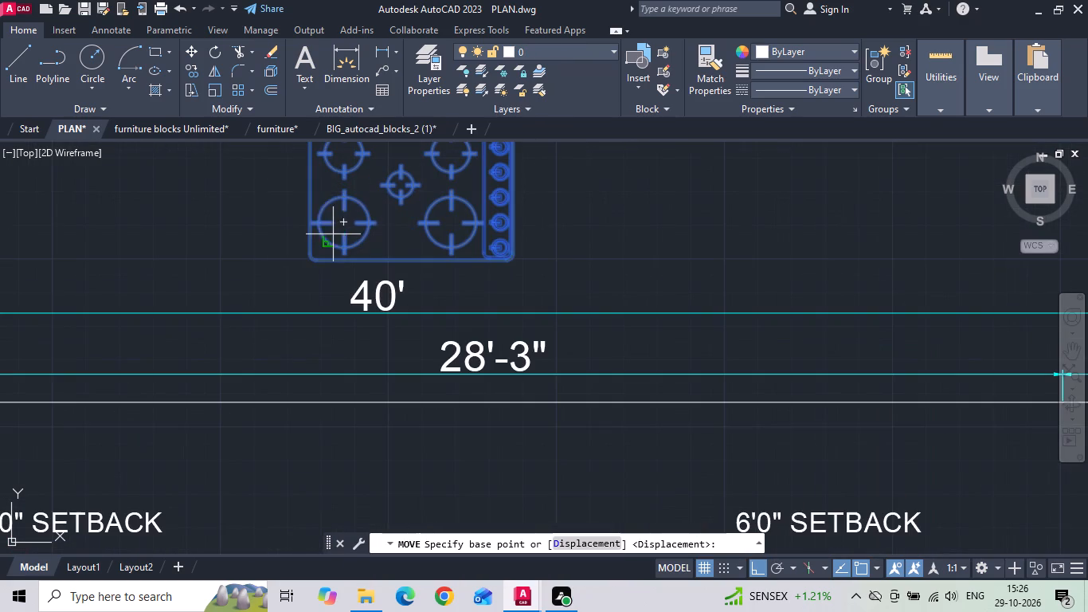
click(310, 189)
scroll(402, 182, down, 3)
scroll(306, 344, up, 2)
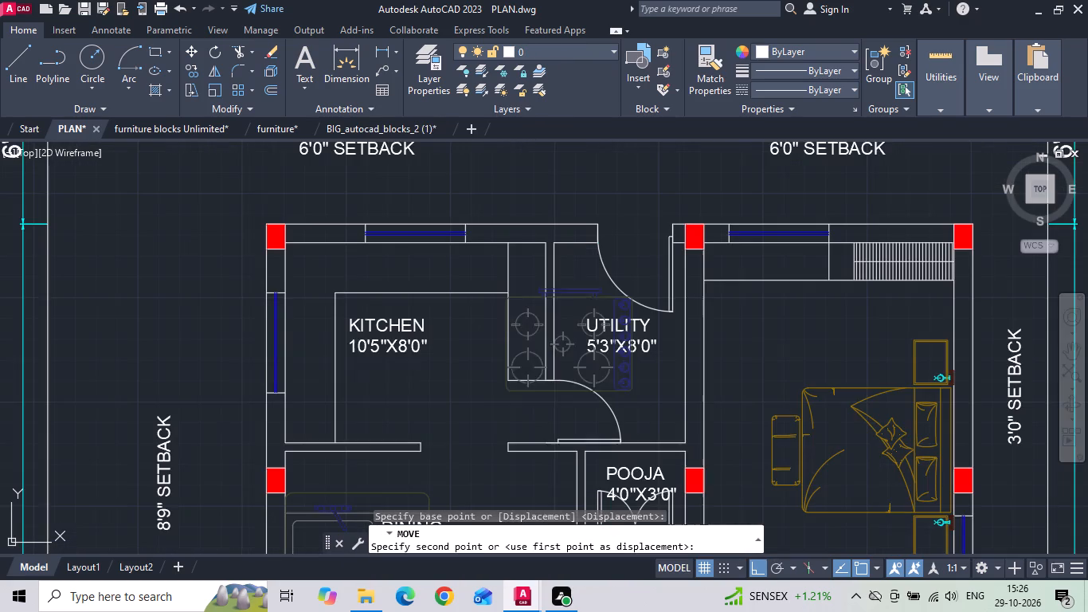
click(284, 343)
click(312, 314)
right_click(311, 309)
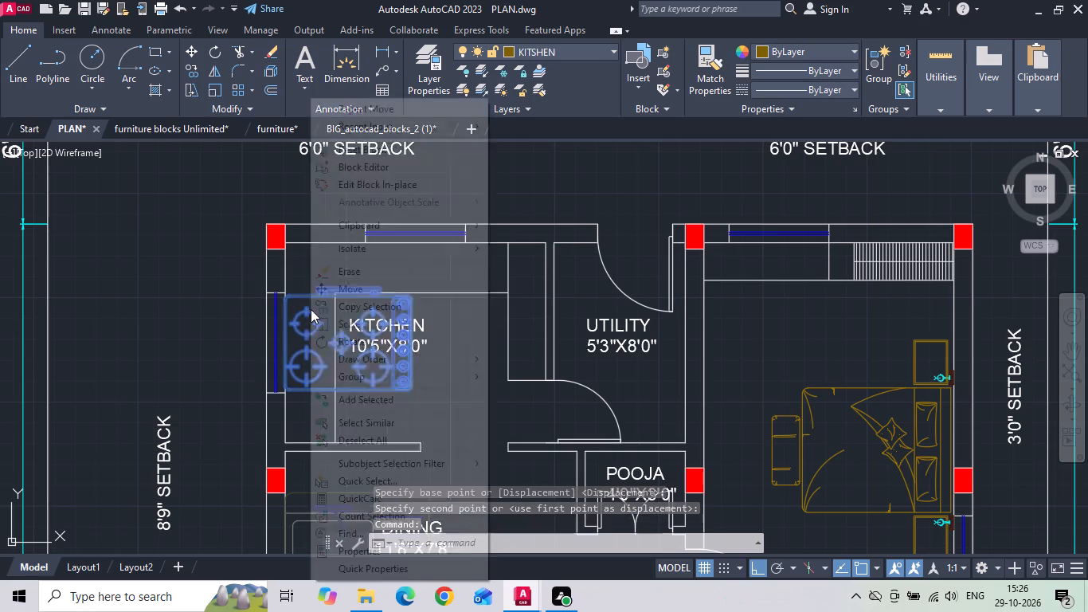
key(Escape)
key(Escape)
Delete the five-burner hob from the kitchen and the pasted sink from the dining area.
scroll(309, 335, up, 2)
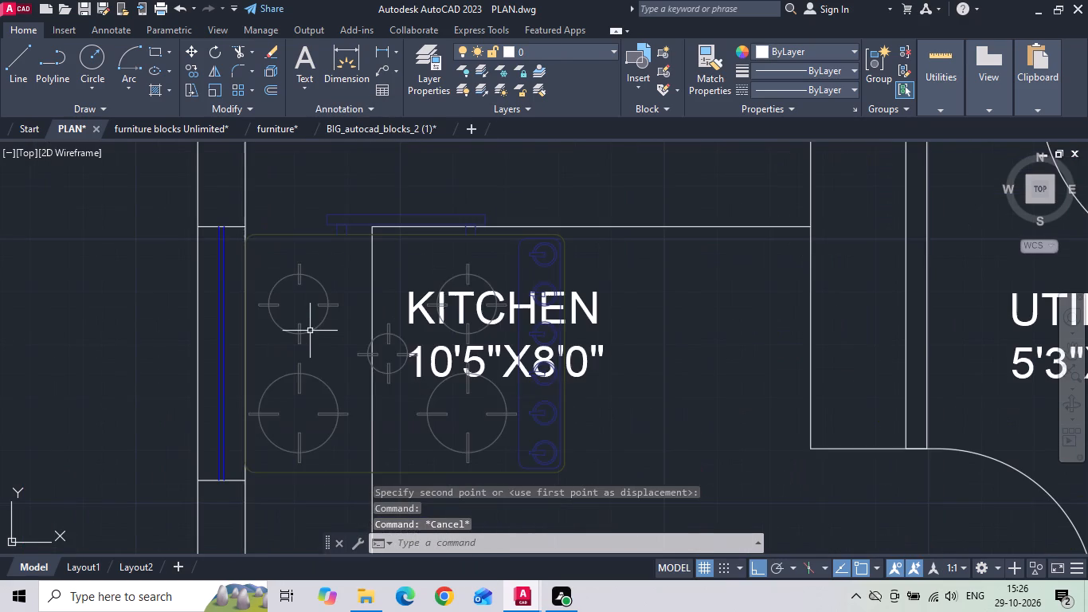
click(311, 328)
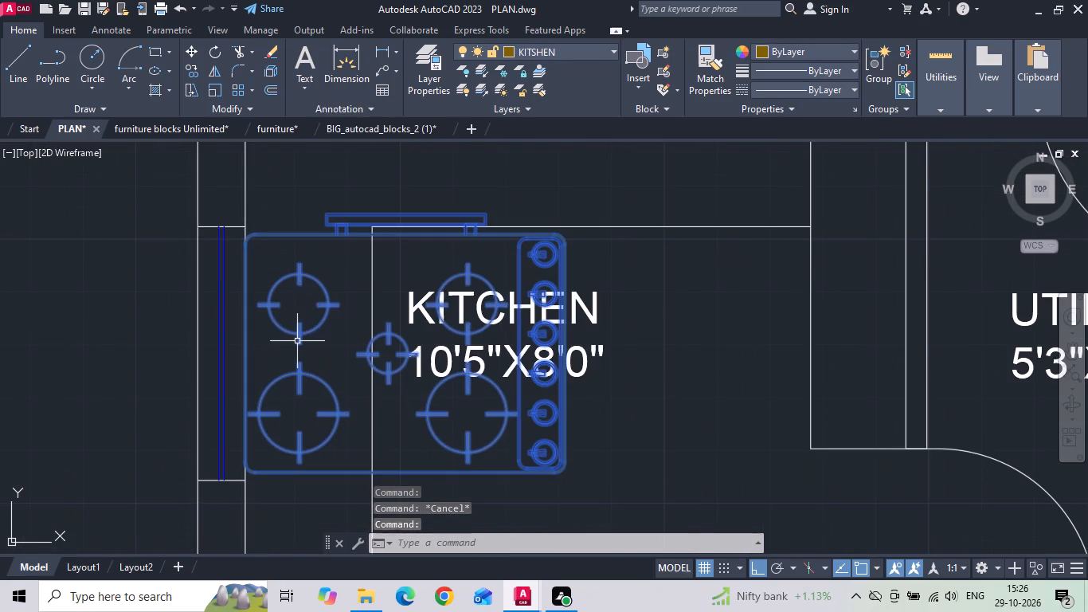
key(Delete)
scroll(344, 280, down, 3)
click(355, 394)
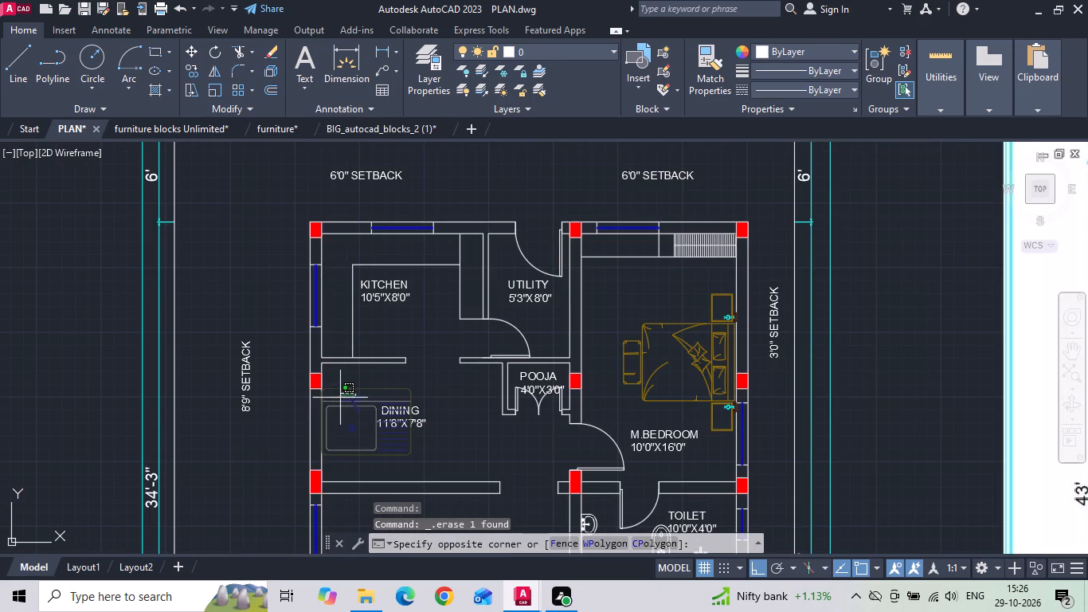
click(337, 398)
key(Delete)
Compare the hob blocks in the BIG_autocad_blocks_2 (1) library with the kitchen fixtures shown in the plan's reference image.
click(381, 124)
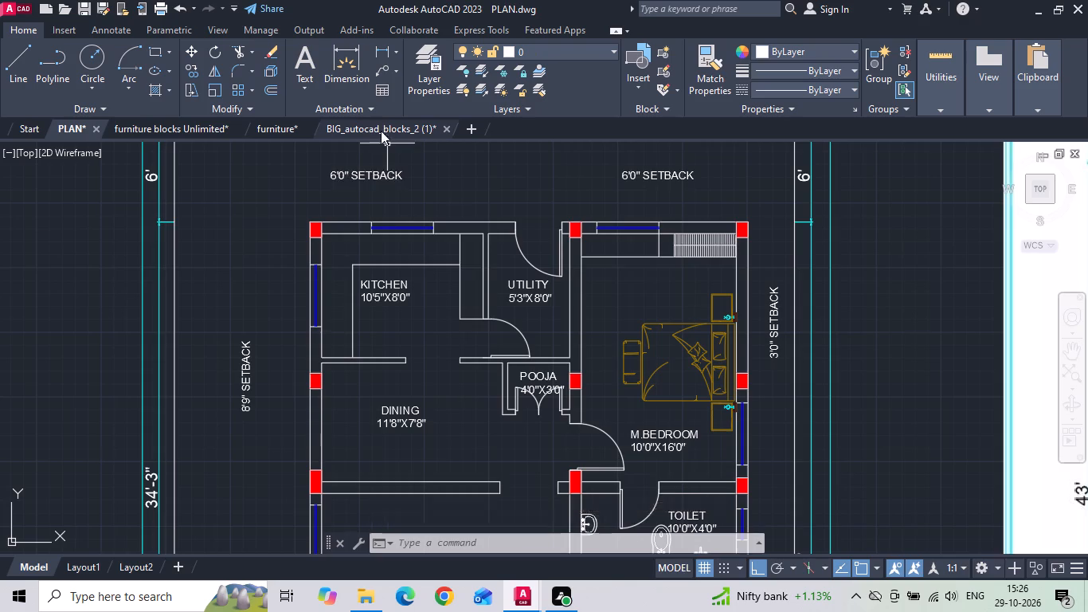
scroll(659, 236, up, 2)
middle_drag(589, 232, 563, 383)
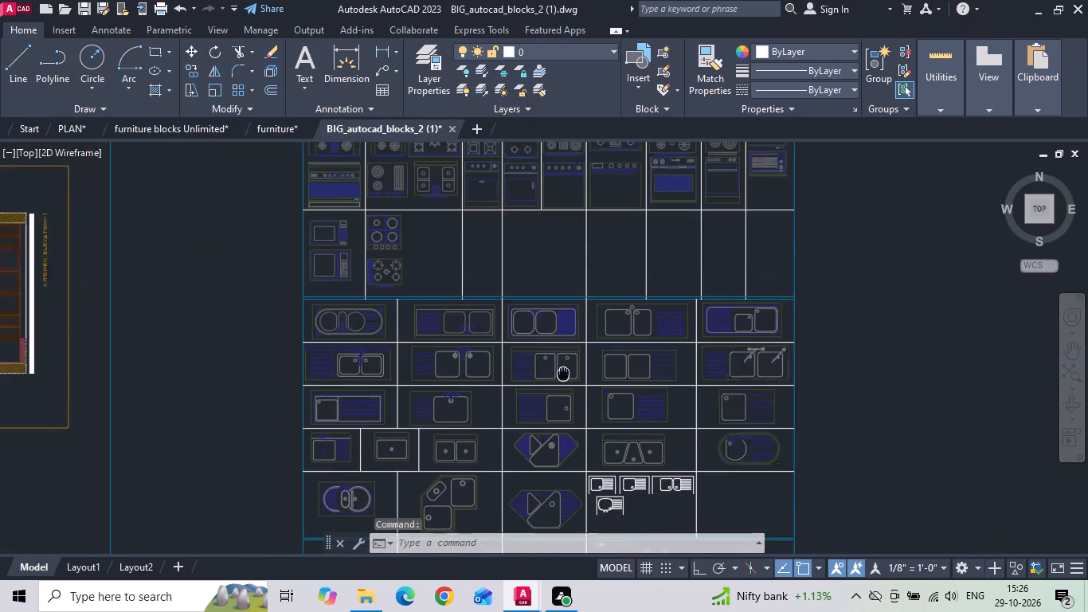
middle_drag(563, 383, 563, 447)
scroll(440, 218, up, 2)
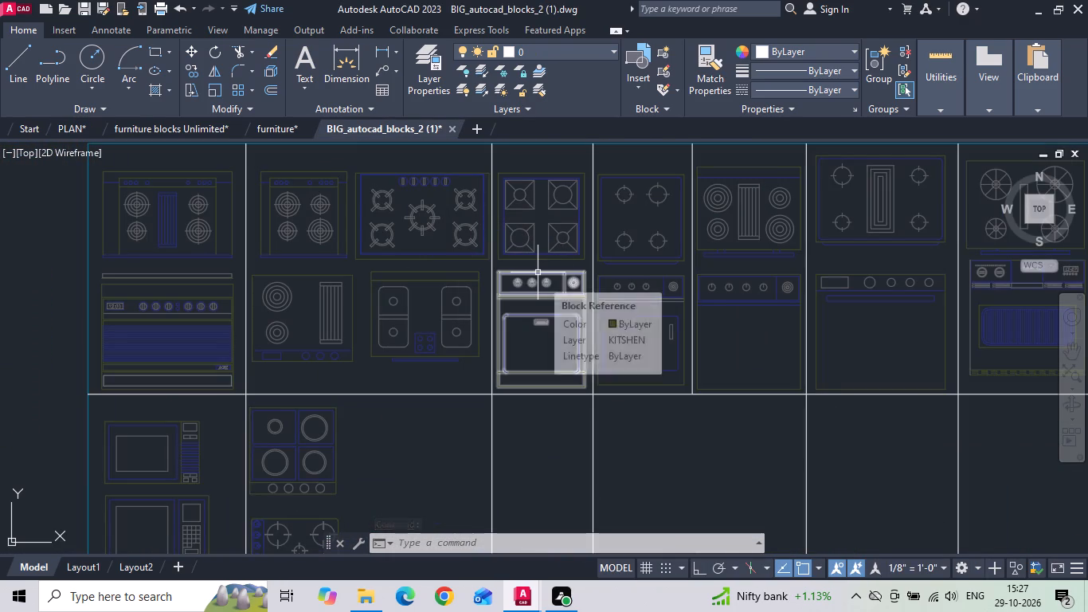
click(62, 128)
scroll(369, 319, down, 2)
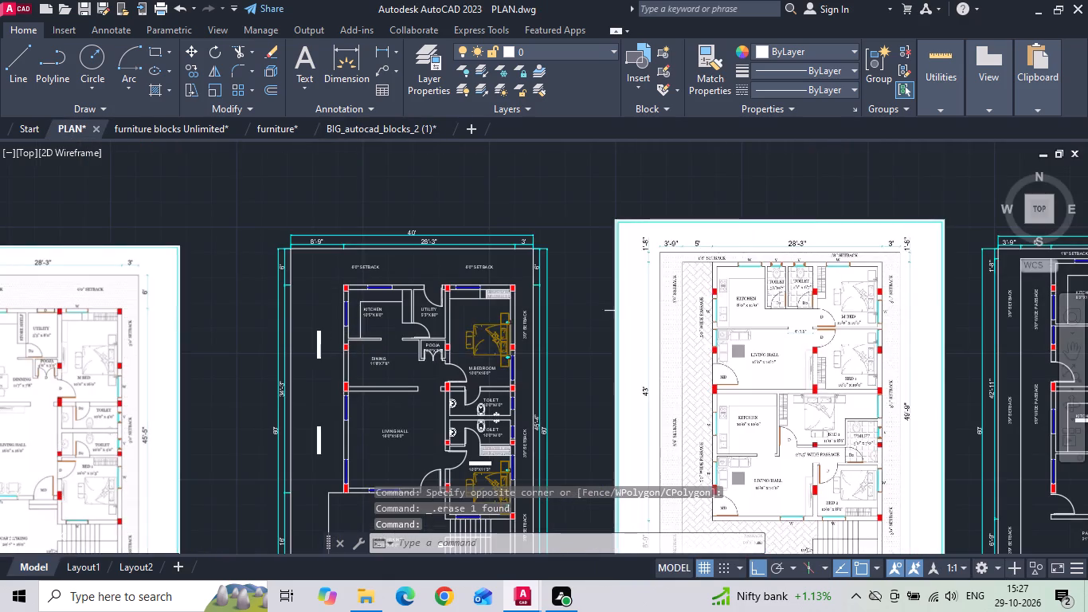
scroll(735, 303, up, 3)
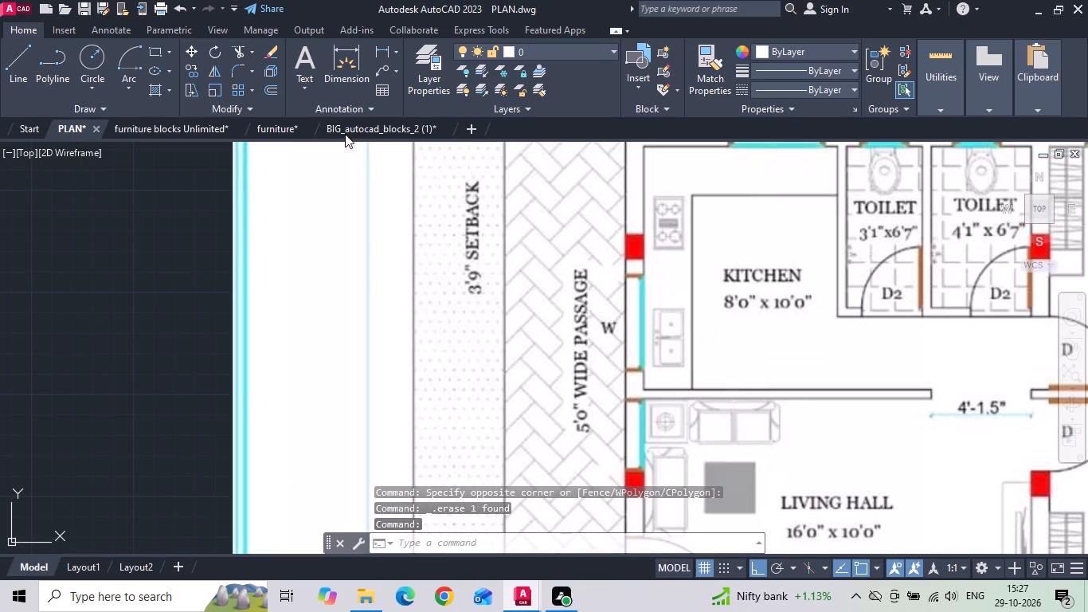
click(351, 130)
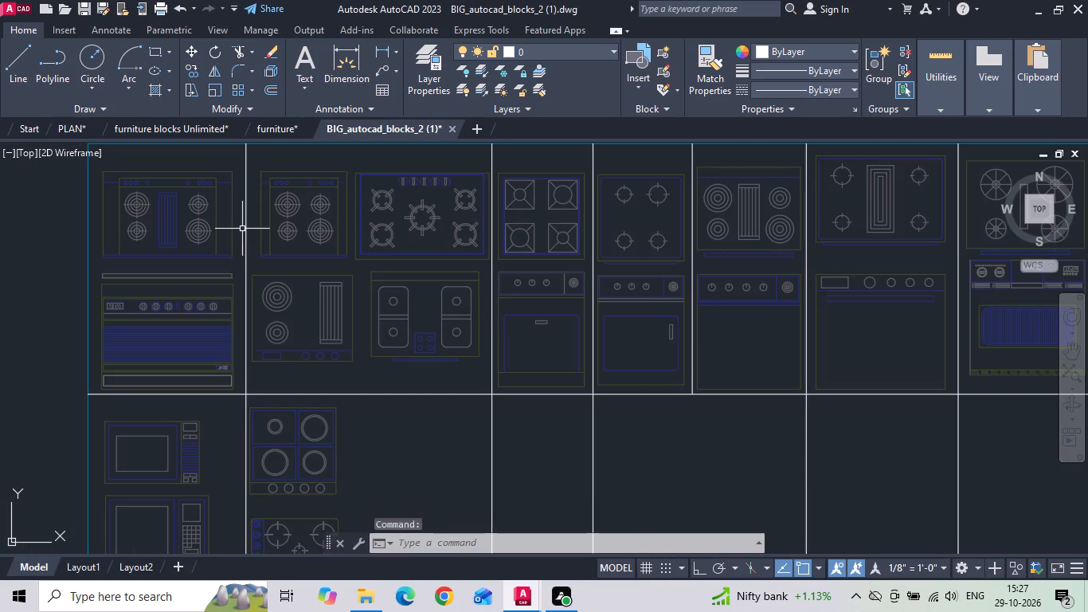
Copy three wide four-burner hobs and the plain double-bowl sink without a drainboard from the library's Kitchen blocks.
click(199, 229)
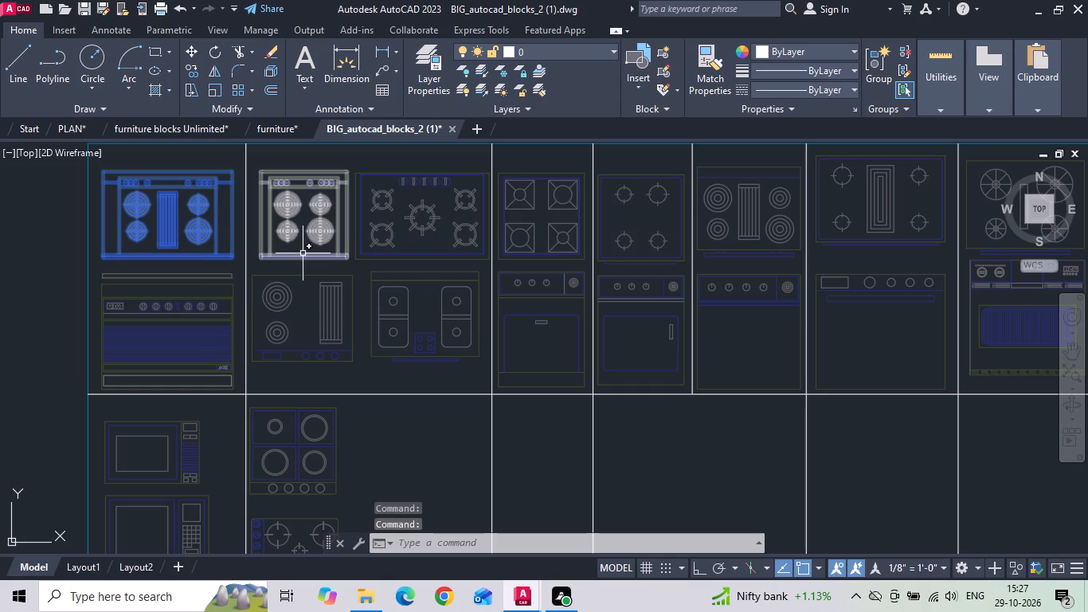
scroll(291, 255, down, 1)
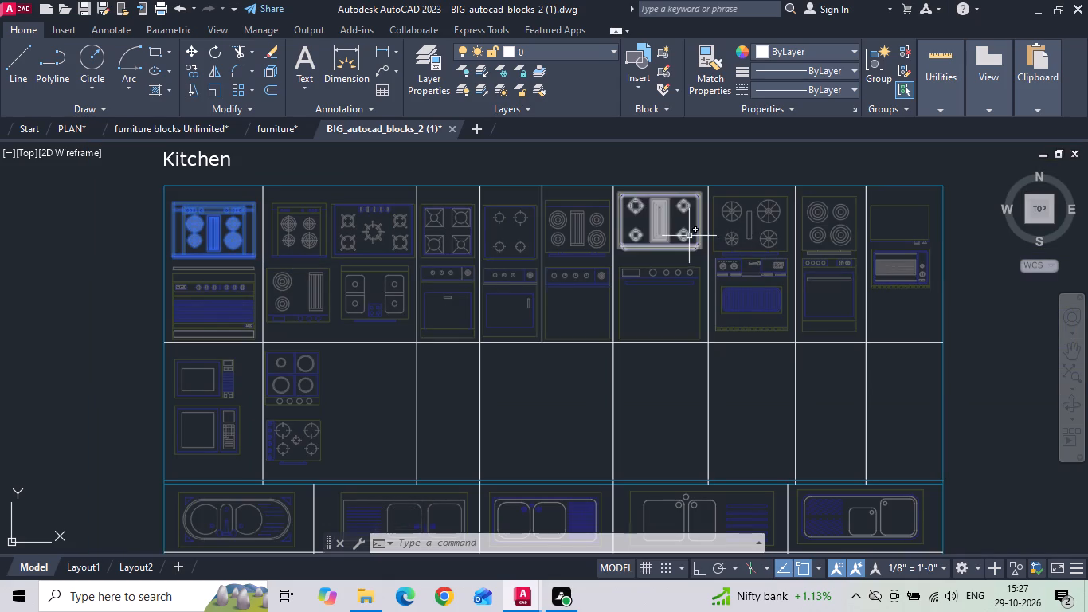
click(689, 236)
click(784, 236)
click(772, 234)
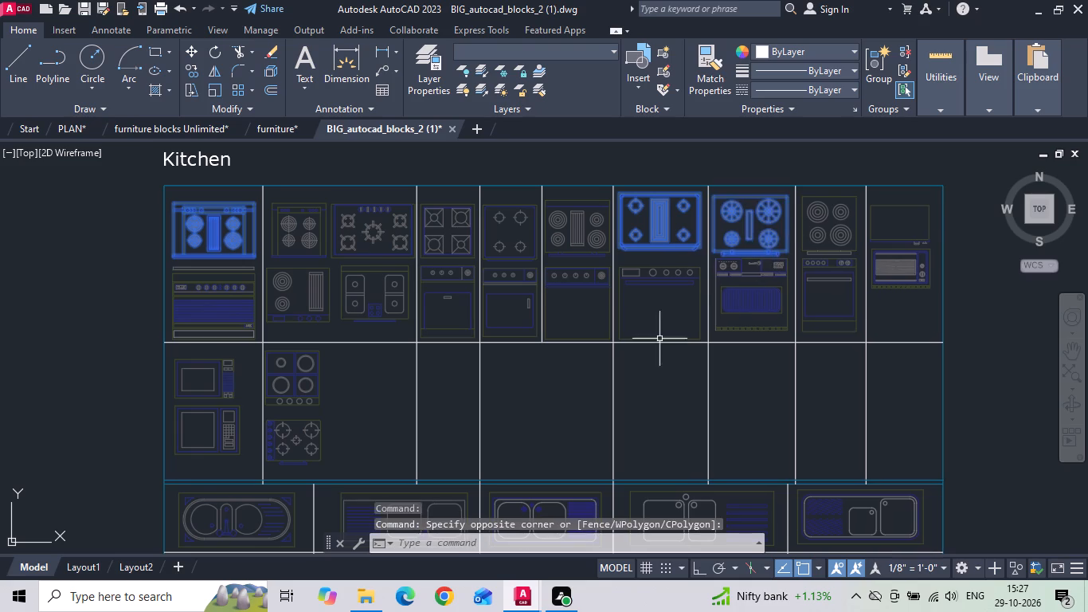
middle_drag(655, 342, 643, 225)
middle_drag(559, 329, 559, 277)
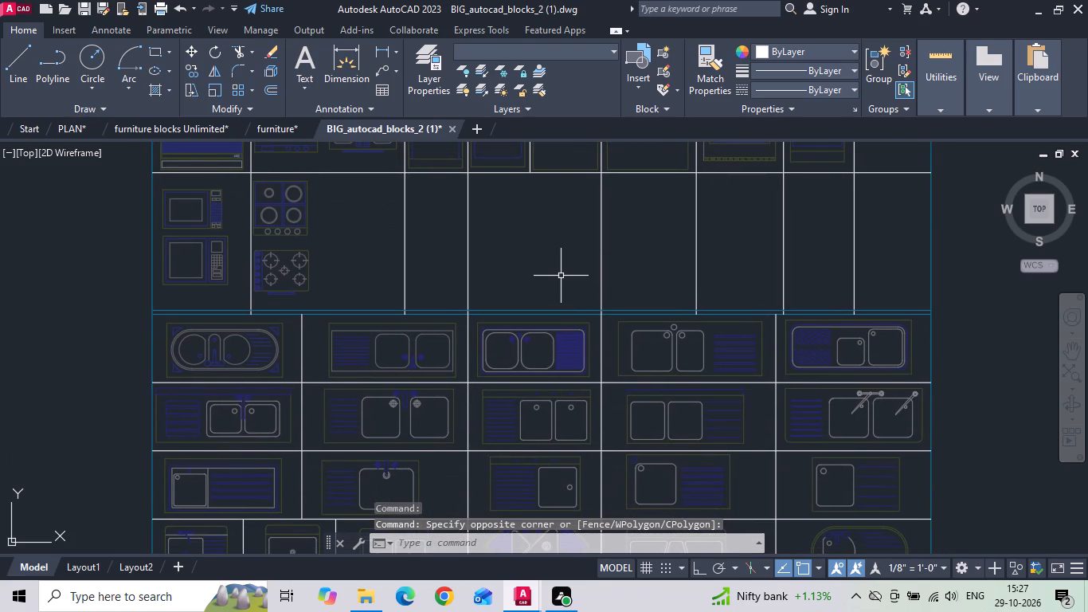
middle_drag(527, 324, 539, 240)
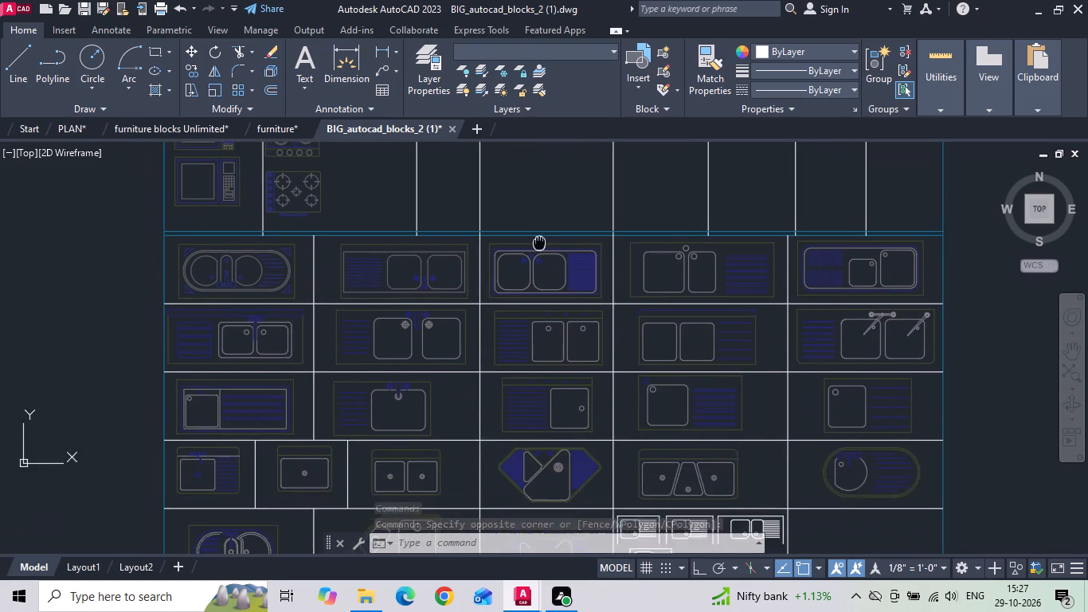
middle_drag(539, 240, 541, 235)
scroll(541, 235, down, 3)
scroll(534, 365, up, 2)
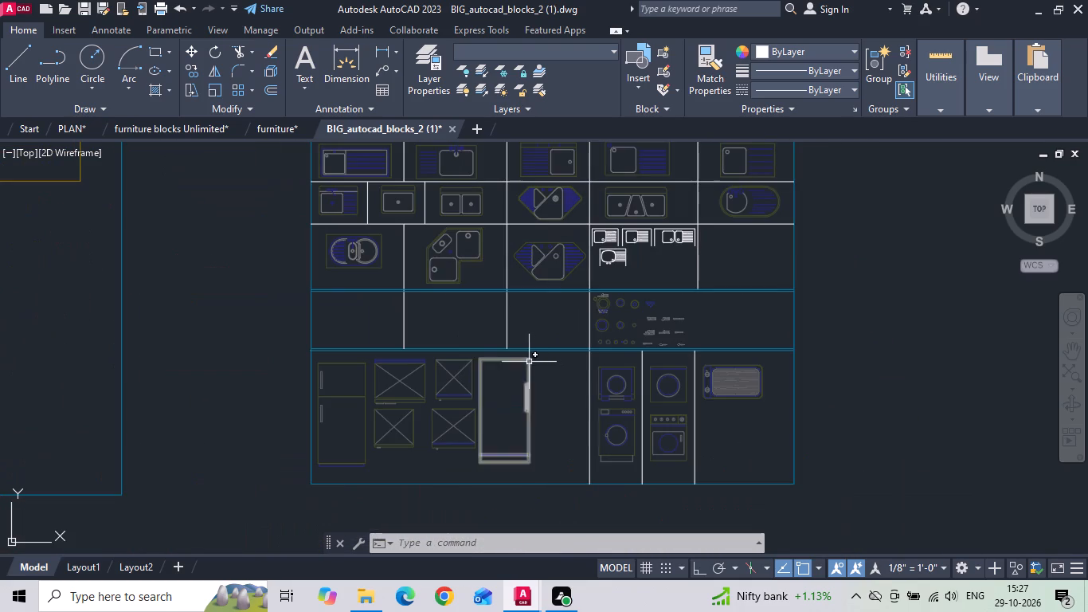
middle_drag(519, 322, 522, 419)
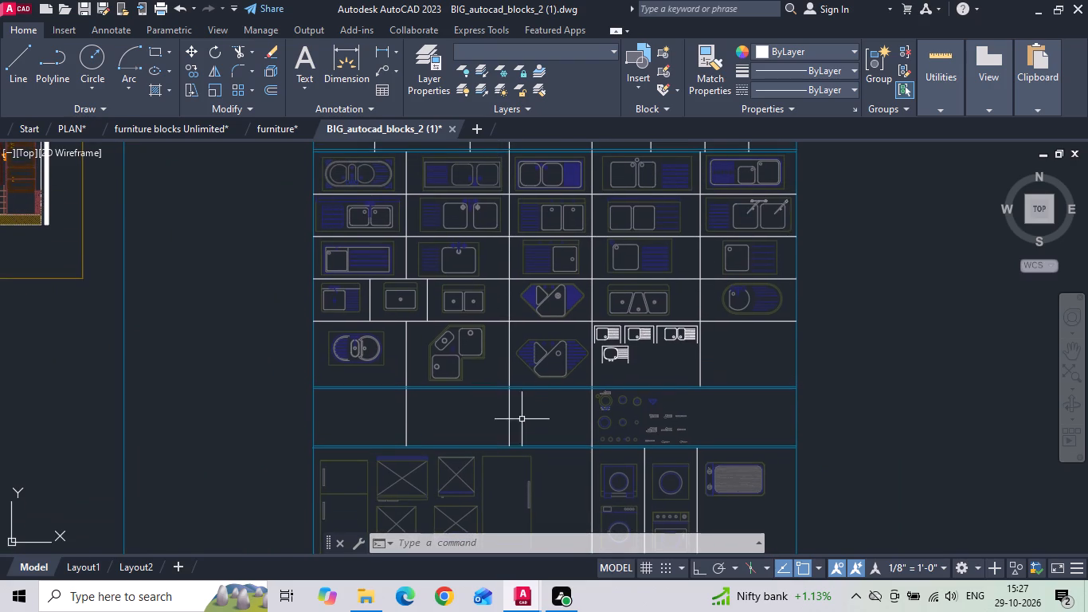
click(479, 313)
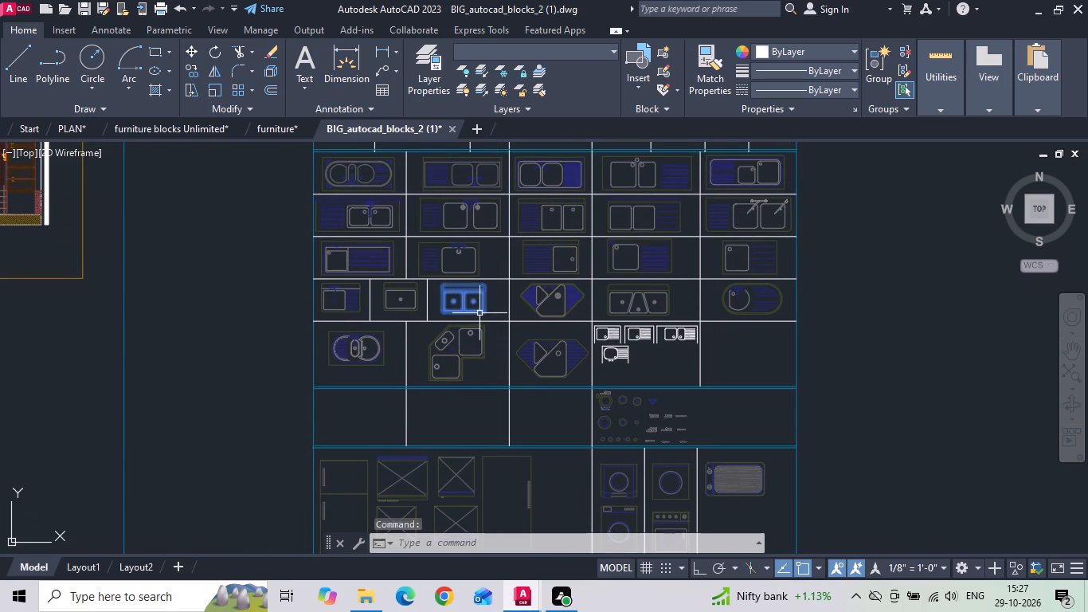
key(ctrl+c)
Paste the copied hobs and sink into the PLAN drawing, with the sink just above the first floor reference image.
click(74, 125)
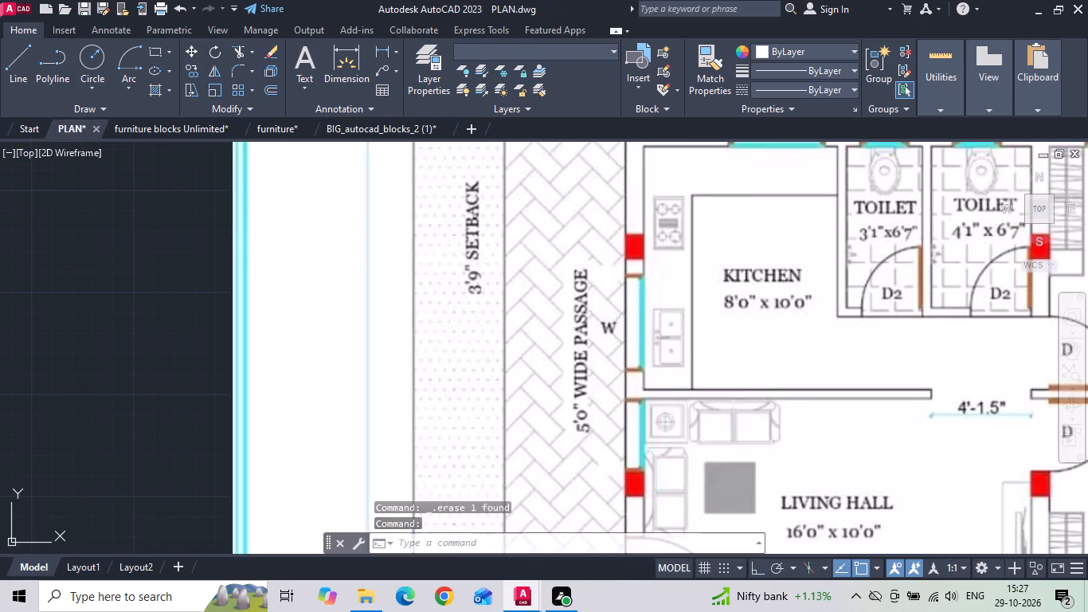
key(ctrl+v)
scroll(247, 284, down, 3)
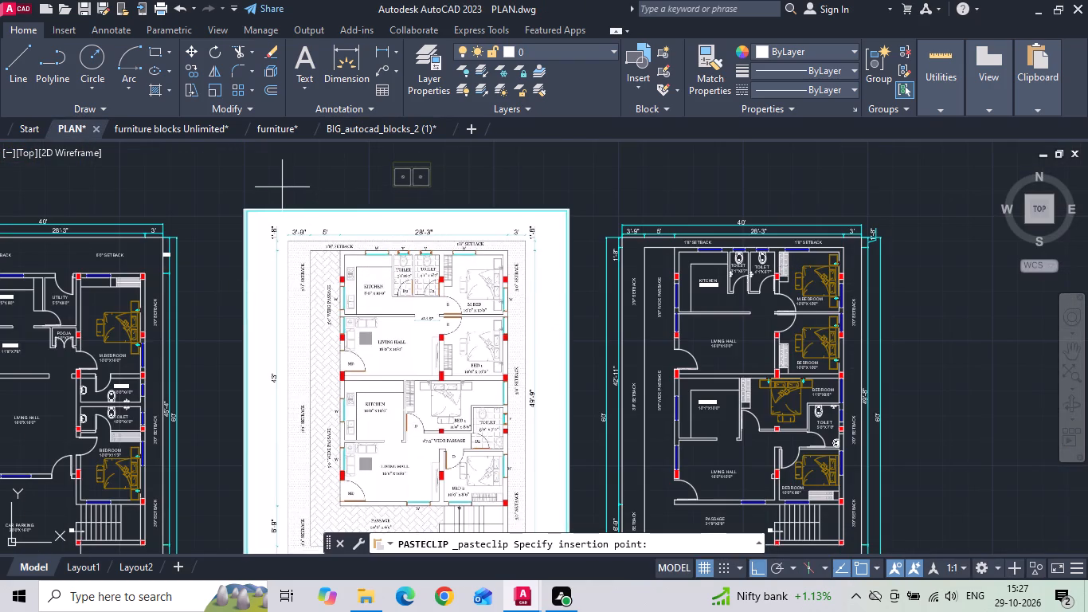
click(281, 187)
Move the small four-burner hob from the original ground floor plan's lower edge to beside the pasted double-bowl sink, with Ortho off.
scroll(288, 229, down, 2)
middle_drag(322, 198, 330, 215)
scroll(185, 178, up, 2)
click(233, 214)
right_click(233, 214)
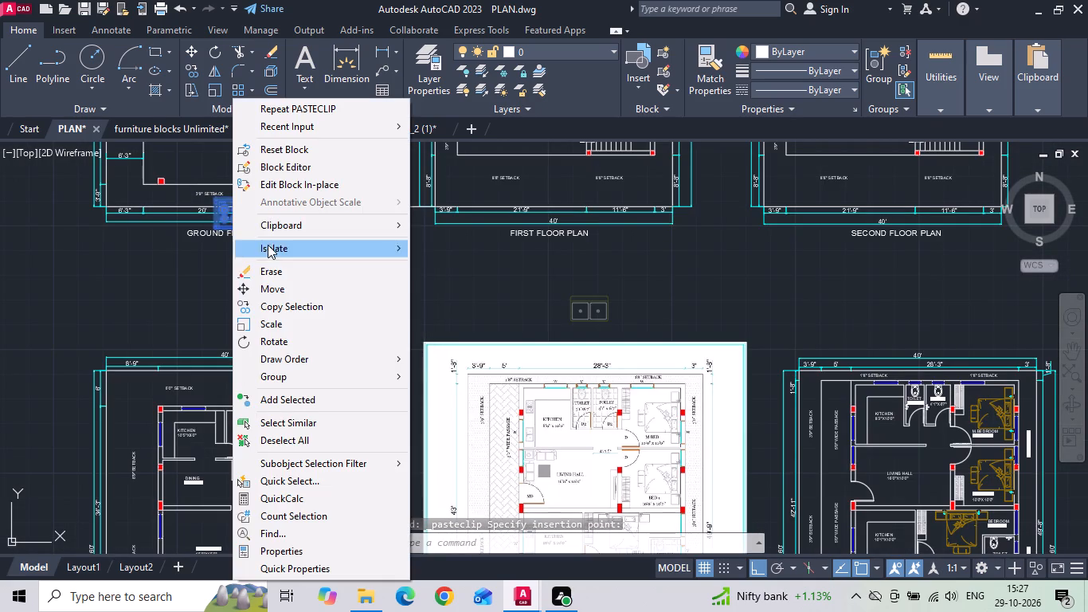
click(269, 285)
drag(231, 214, 252, 231)
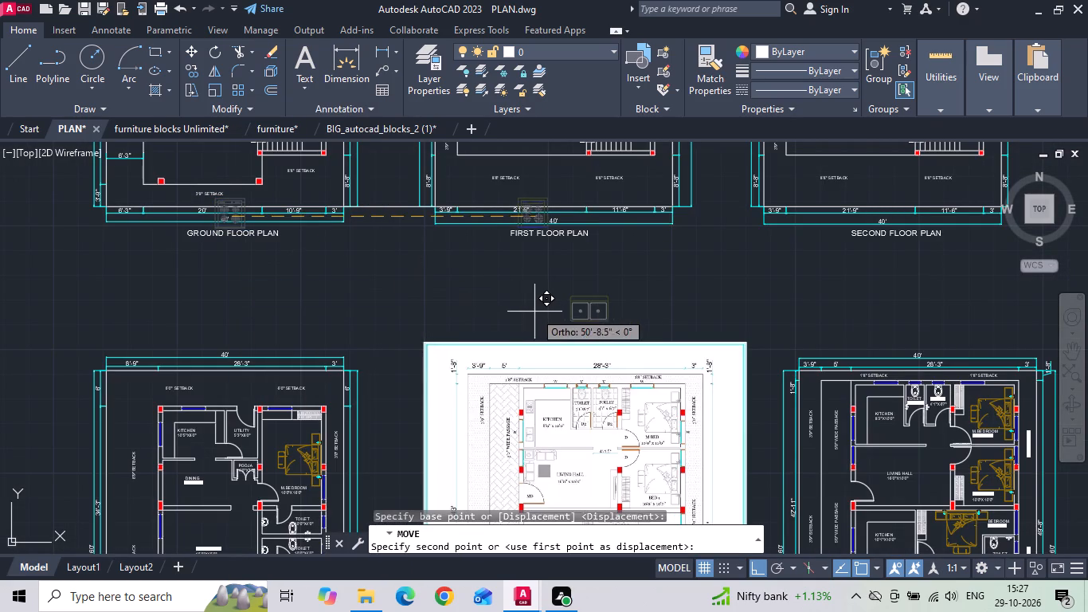
key(F8)
click(550, 312)
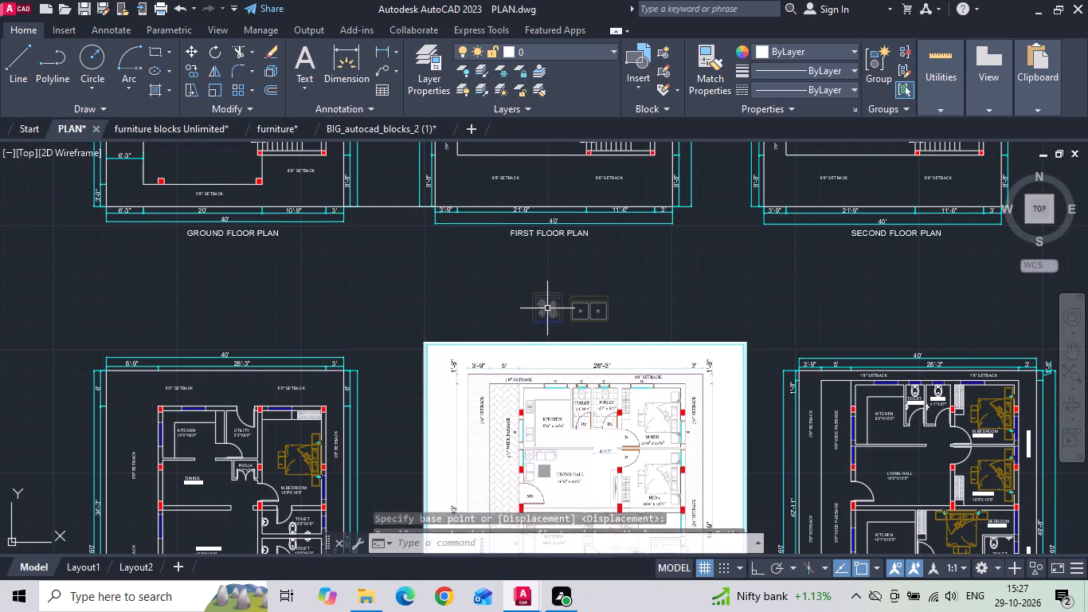
Move the three pasted wide hobs off the original floor plans into the row beside the sink above the first floor reference image.
scroll(497, 290, down, 2)
scroll(588, 186, up, 1)
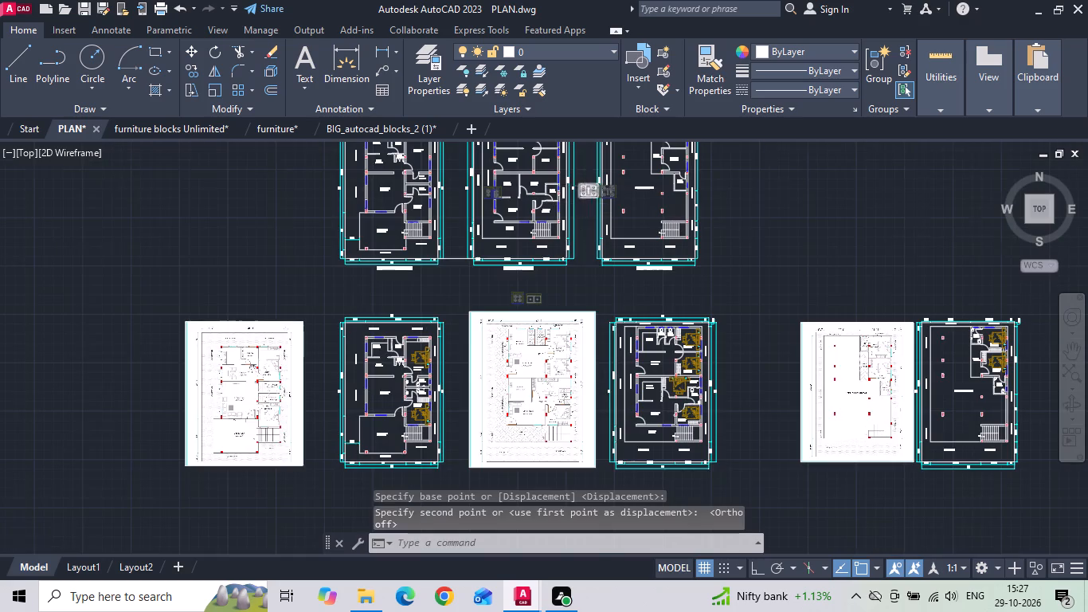
scroll(588, 186, up, 2)
click(585, 190)
click(674, 218)
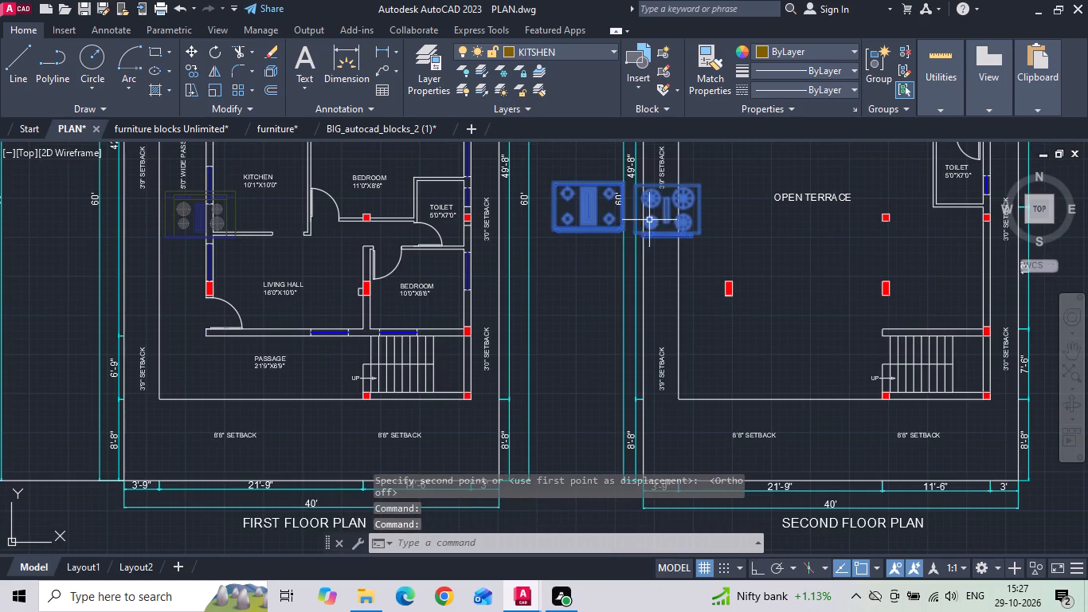
click(651, 218)
click(233, 217)
right_click(233, 217)
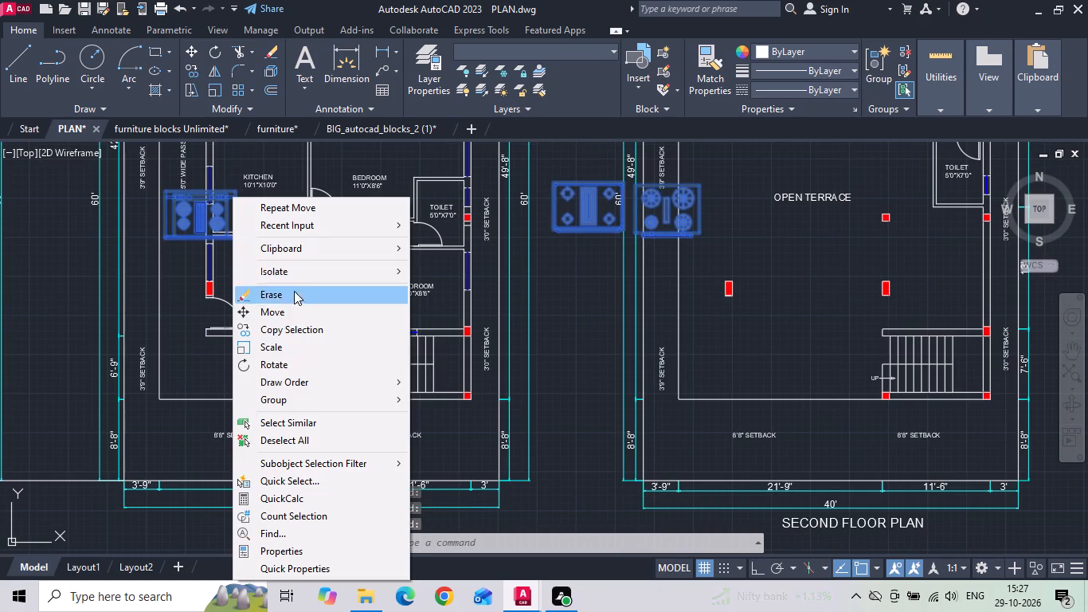
click(292, 317)
drag(342, 208, 344, 219)
scroll(511, 155, down, 3)
scroll(515, 255, up, 3)
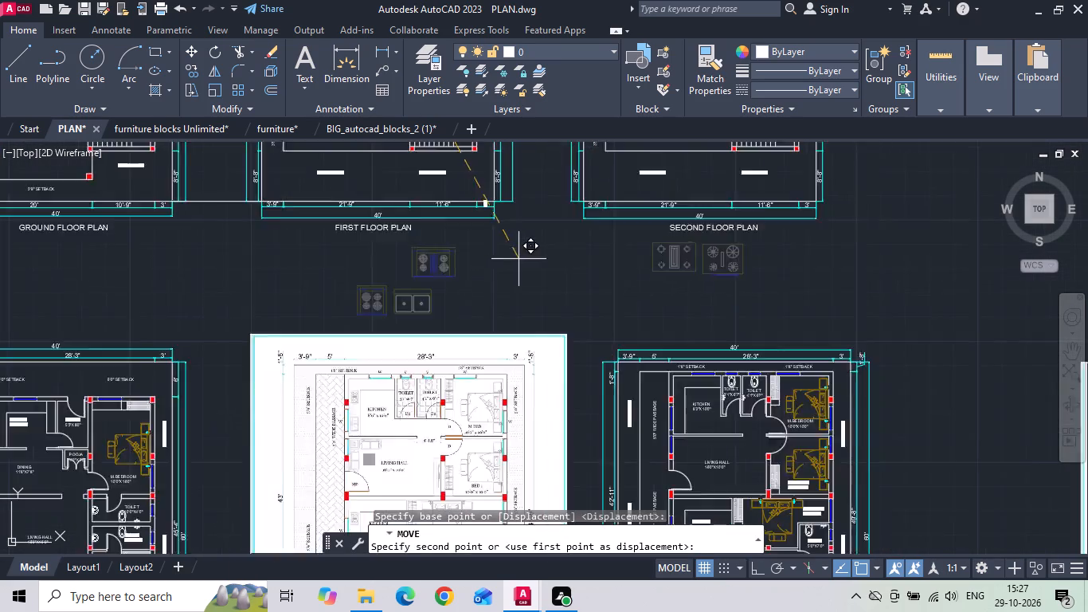
click(555, 319)
Move the two outlying four-burner hobs closer to the rest of the hob and sink row.
drag(911, 277, 855, 302)
click(700, 331)
right_click(699, 331)
click(730, 312)
drag(847, 314, 828, 316)
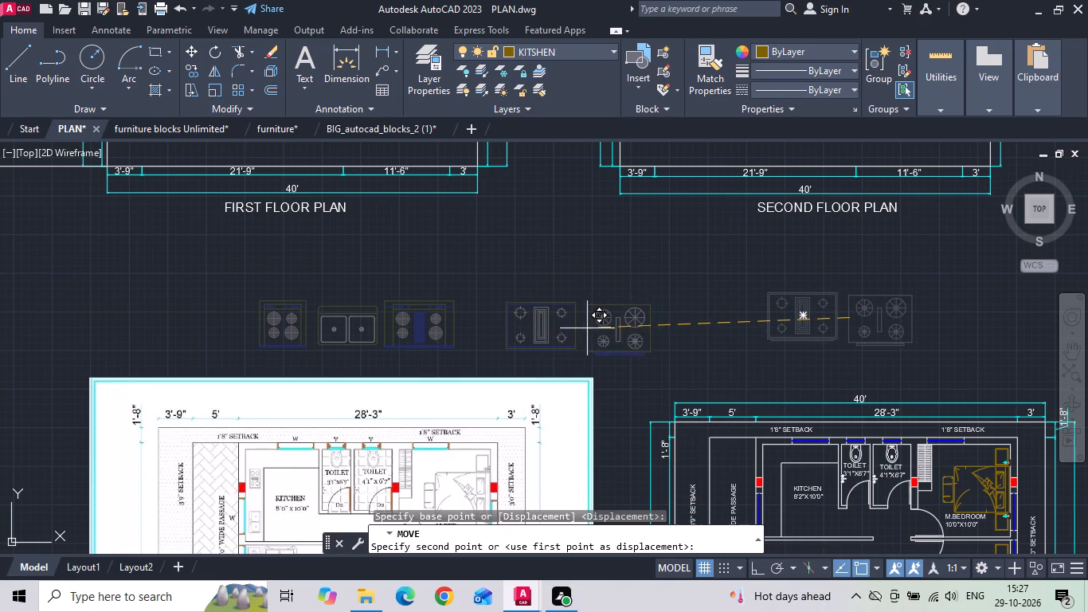
click(550, 325)
Select the small four-burner hob beside the double-bowl sink above the first floor reference image.
scroll(302, 367, up, 1)
middle_drag(307, 331, 315, 296)
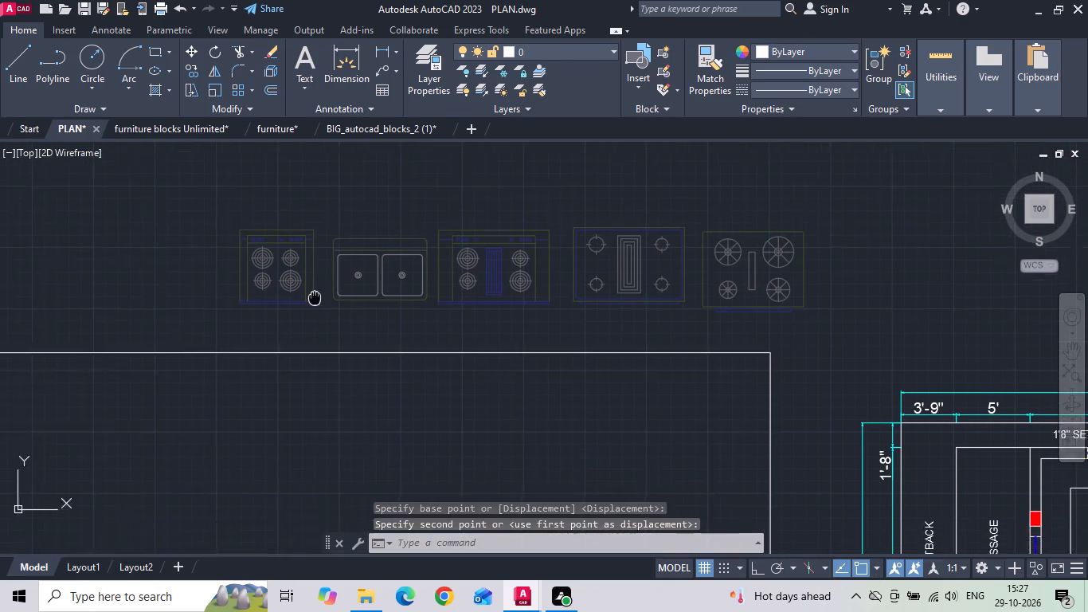
middle_drag(315, 296, 321, 263)
click(318, 257)
click(235, 241)
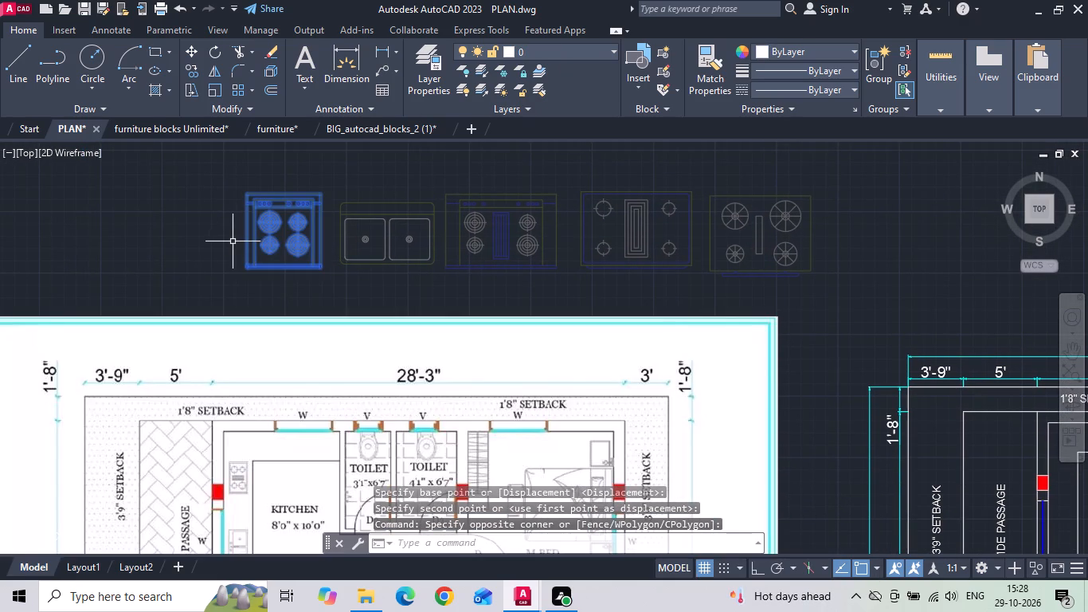
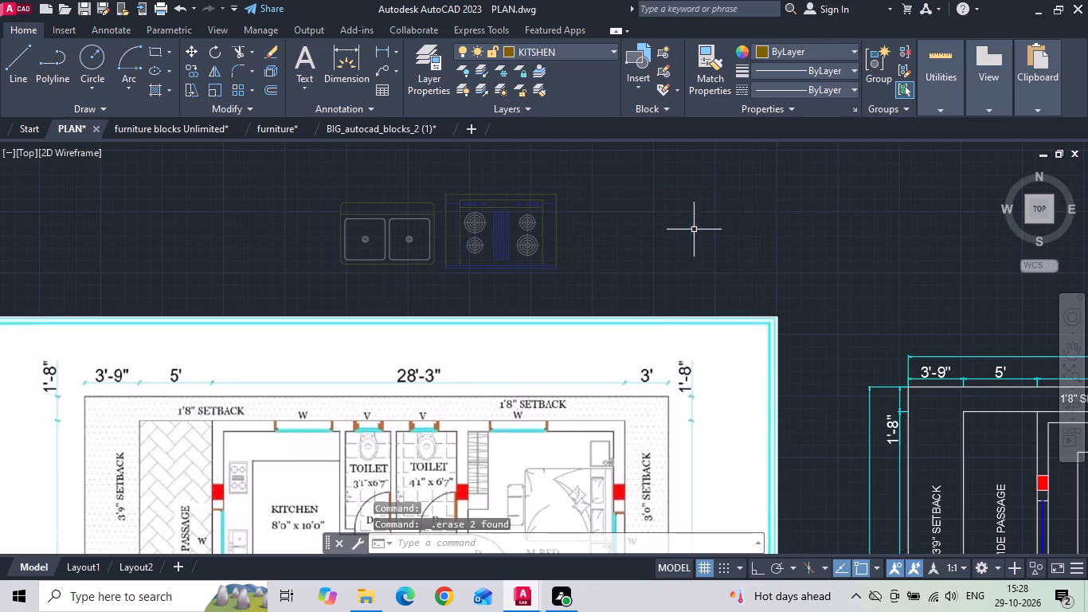
Scale the double-bowl sink and wide four-burner hob down slightly together, from the middle of the hob's rear edge.
scroll(532, 205, up, 2)
drag(688, 231, 292, 275)
click(138, 279)
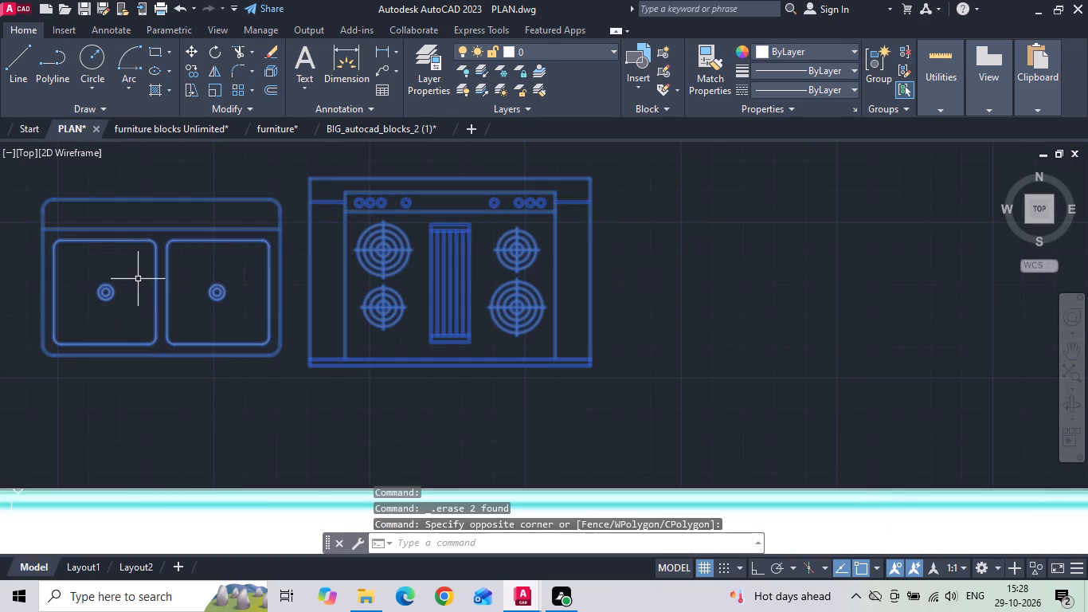
right_click(137, 278)
click(194, 347)
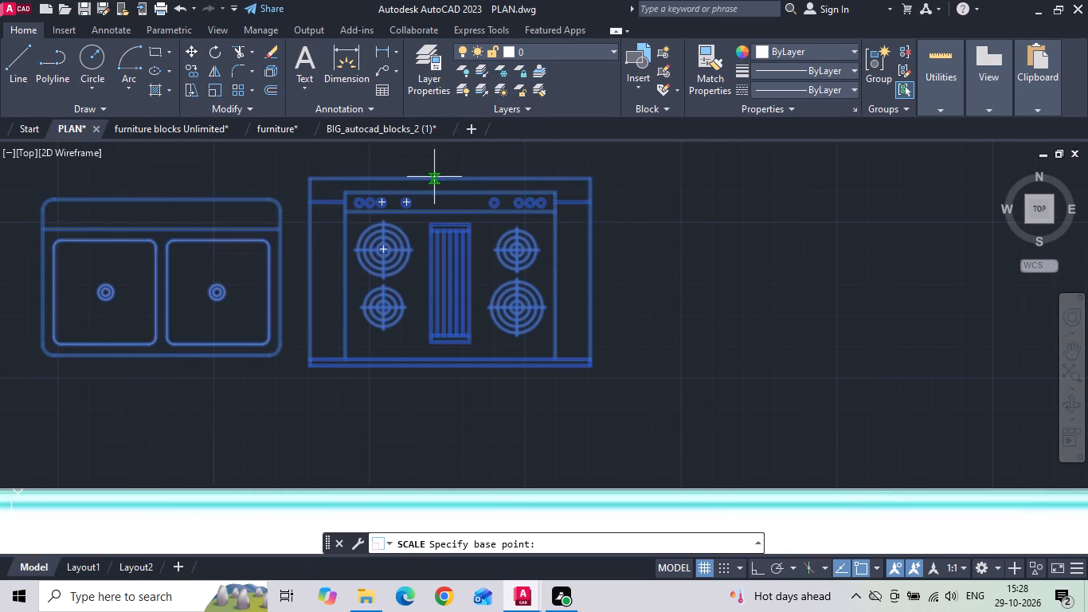
click(450, 177)
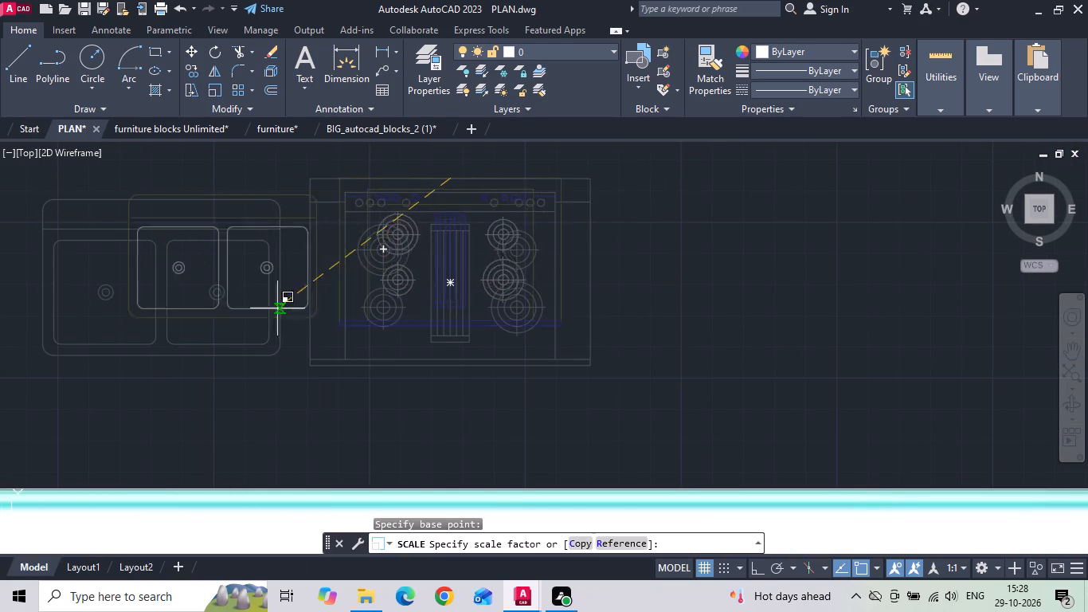
click(260, 299)
Move the double-bowl sink into the kitchen of the ground floor plan, near the wall shared with the dining area.
drag(324, 253, 310, 254)
click(156, 280)
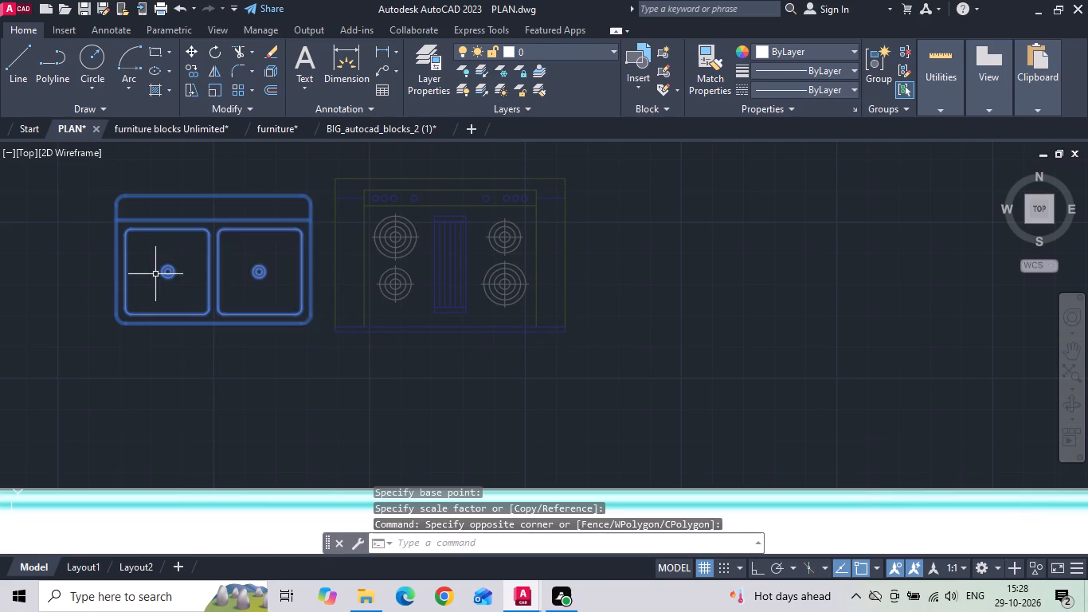
right_click(155, 274)
click(227, 293)
click(237, 261)
scroll(417, 203, down, 3)
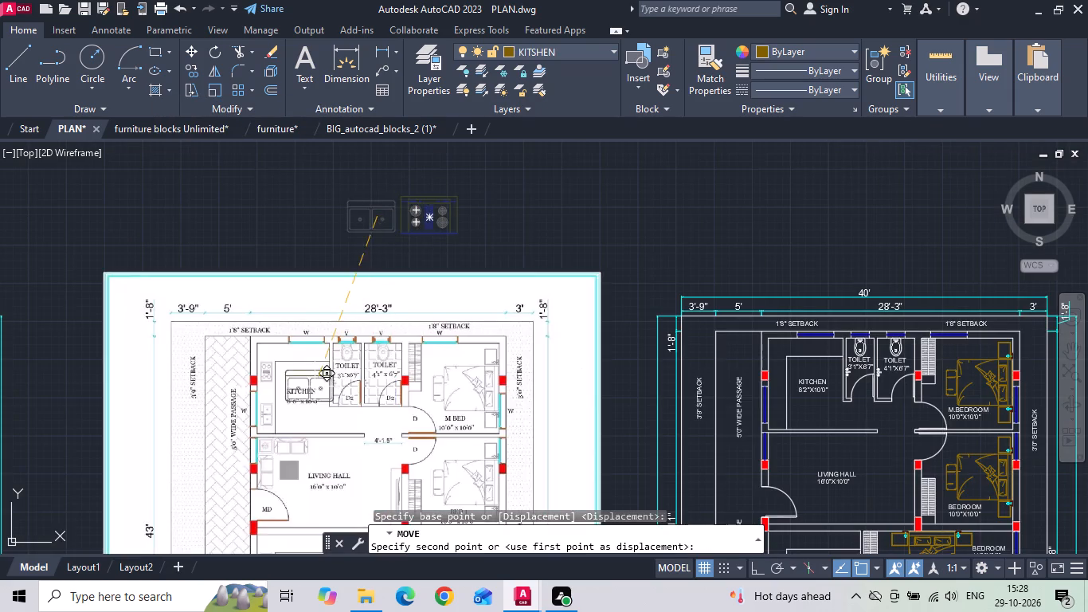
middle_drag(313, 389, 352, 306)
scroll(380, 278, down, 1)
middle_drag(170, 289, 527, 283)
scroll(293, 347, up, 2)
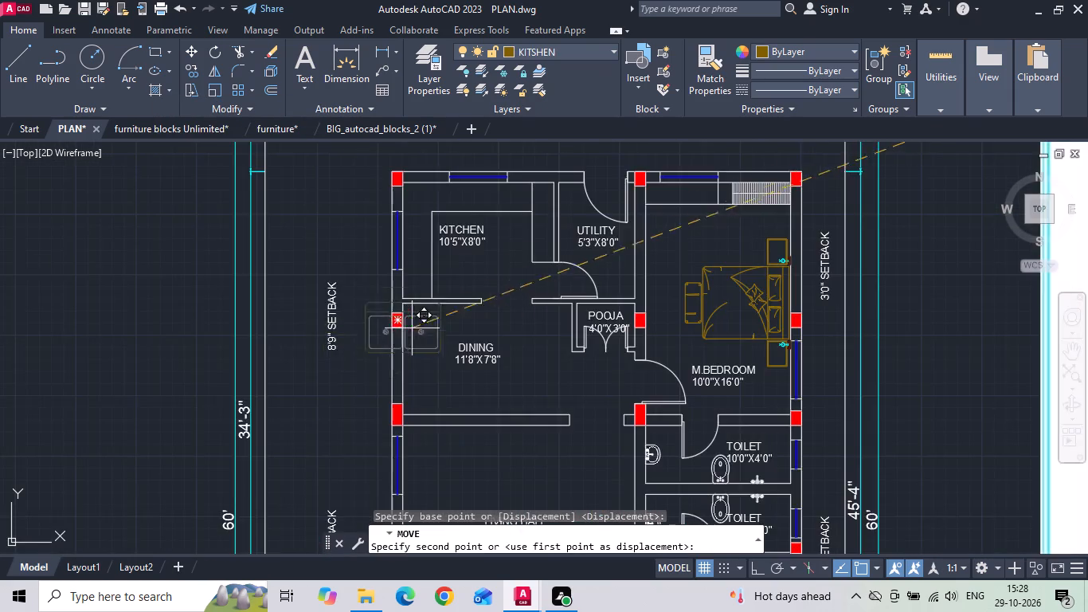
scroll(462, 265, up, 2)
click(464, 291)
key(Escape)
Rotate the kitchen sink 90° with Ortho on so its back edge faces the outer window wall.
click(483, 278)
click(409, 273)
right_click(408, 273)
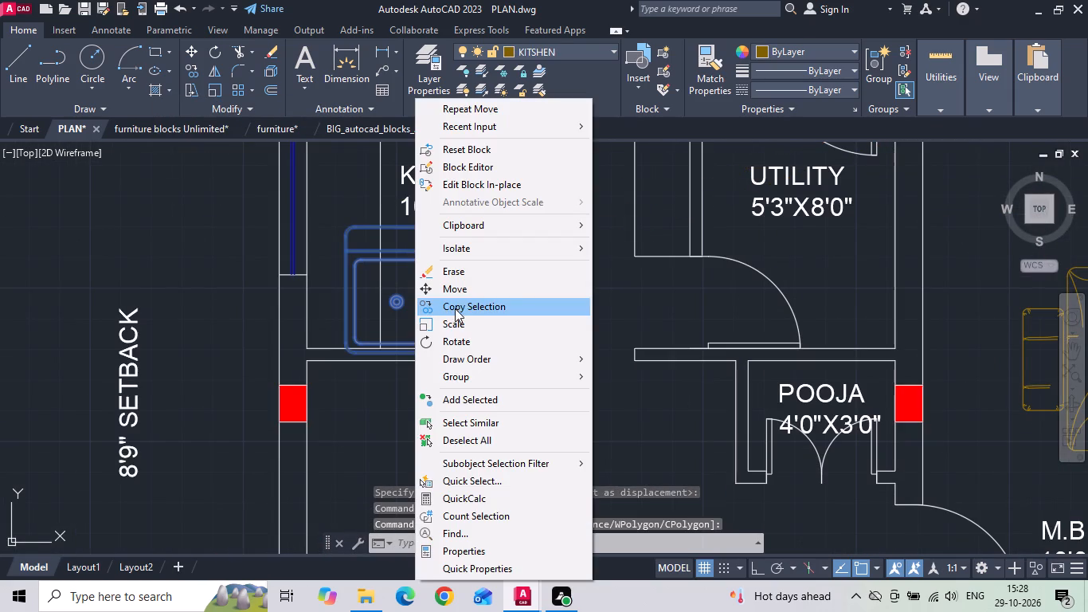
click(452, 343)
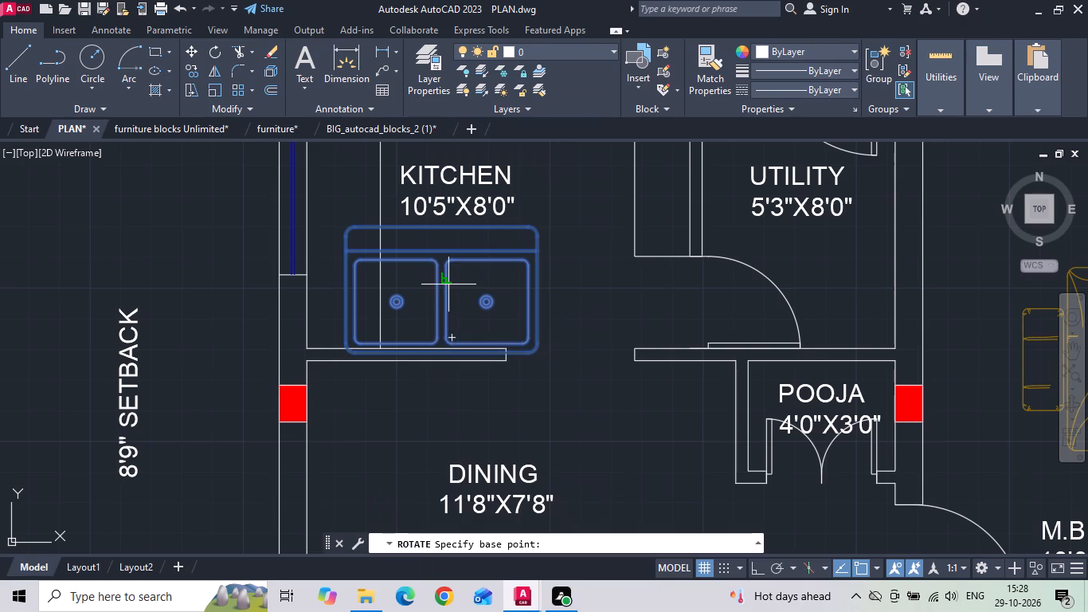
key(F8)
click(452, 279)
scroll(448, 261, up, 1)
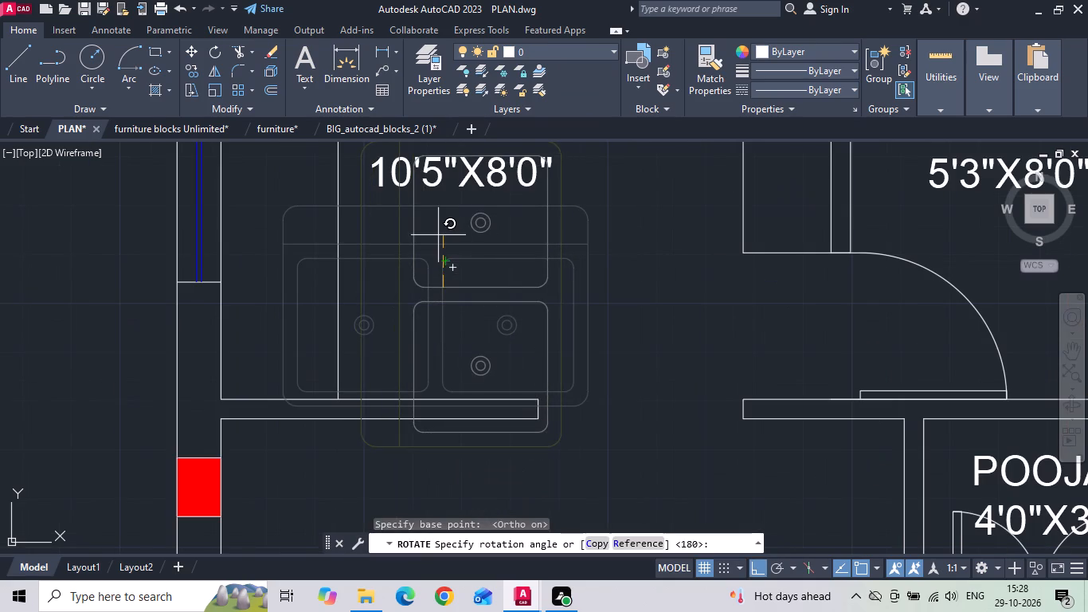
click(437, 231)
Scale the rotated sink down to under half its size from the midpoint of its back edge.
drag(455, 257, 432, 273)
click(406, 283)
right_click(403, 283)
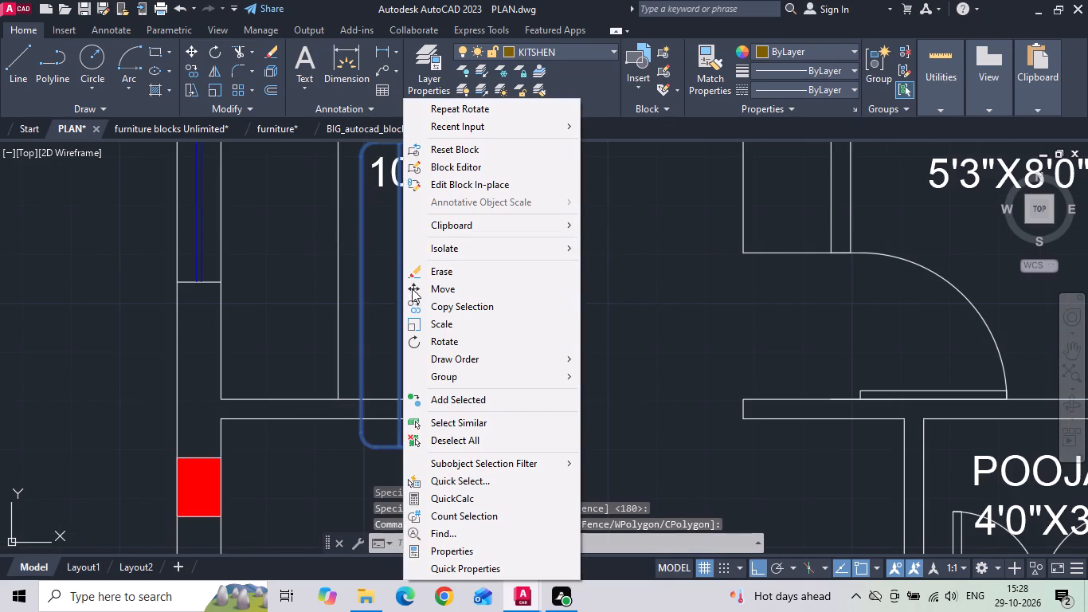
click(437, 324)
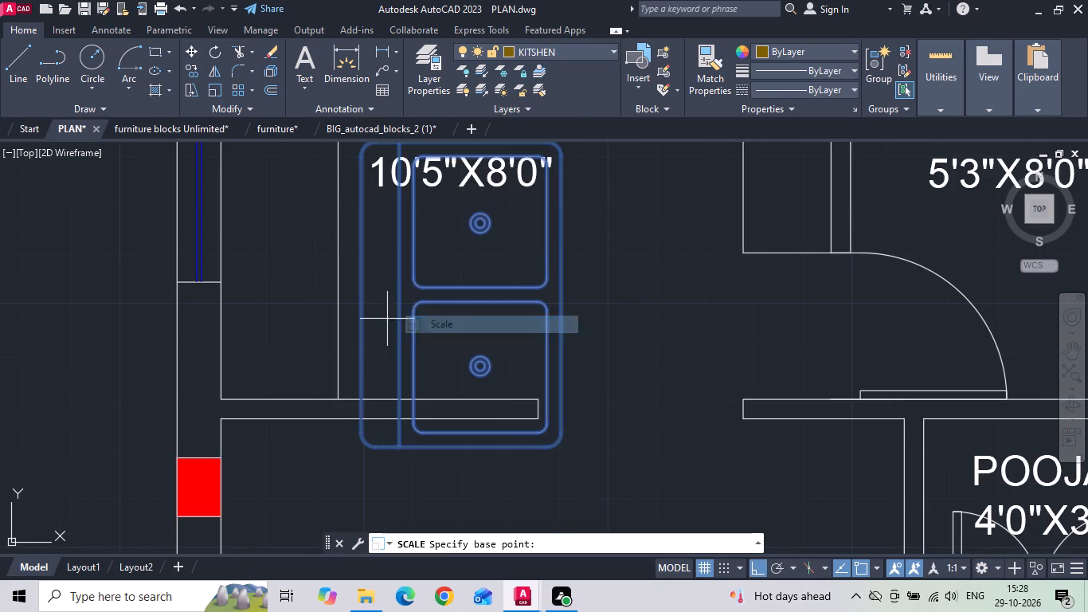
click(359, 297)
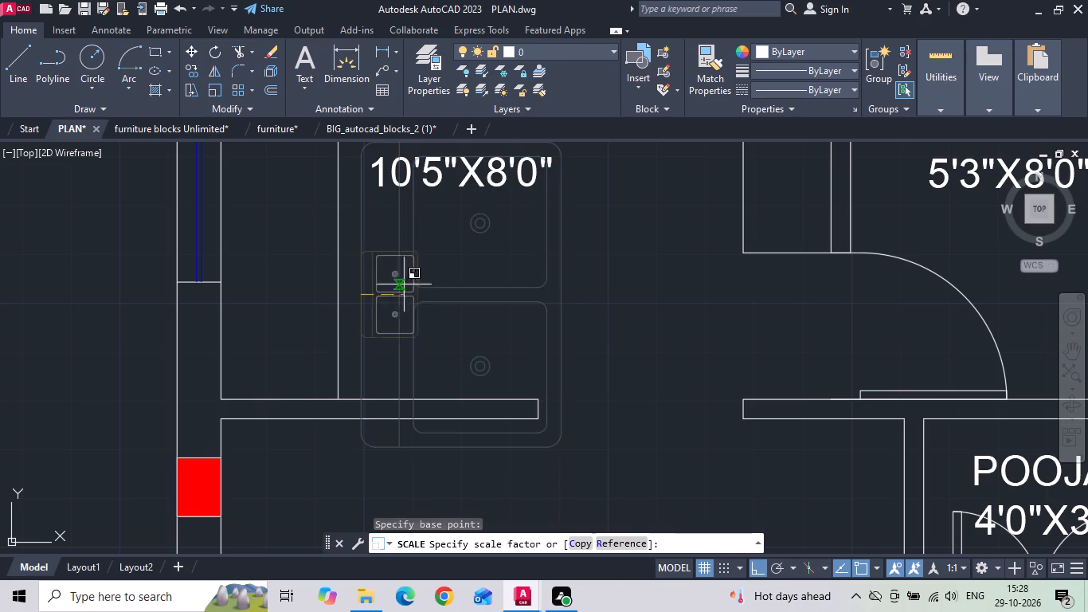
click(422, 273)
Move the sink horizontally about 2'-2" onto the kitchen counter along the window wall.
drag(421, 280, 406, 308)
click(389, 318)
right_click(388, 316)
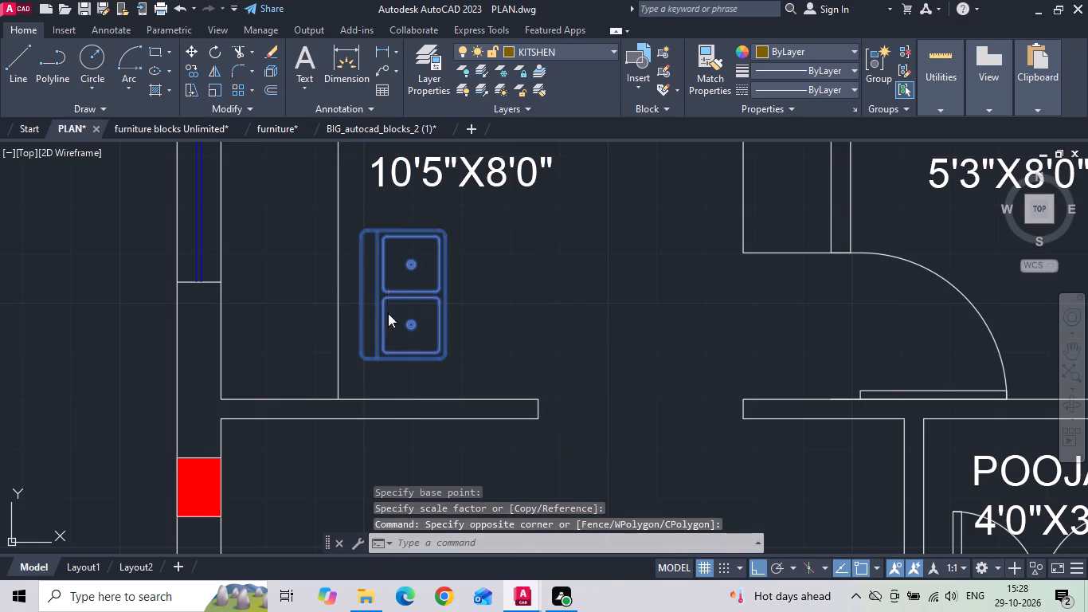
click(421, 285)
drag(383, 286, 371, 286)
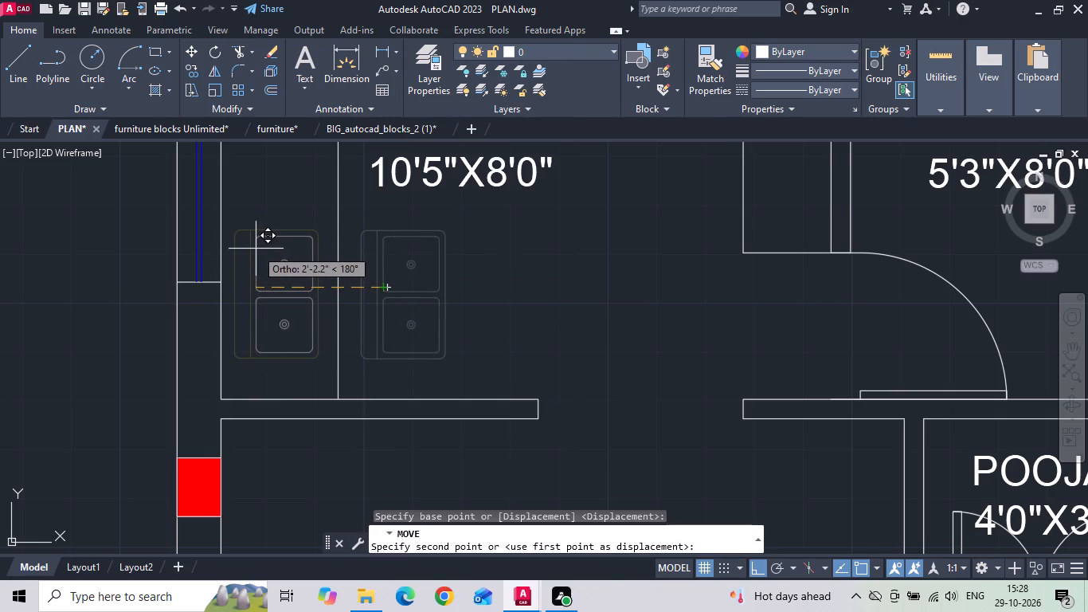
click(257, 249)
Scale the sink up slightly from its back-edge midpoint to better fill the kitchen counter's depth.
click(253, 269)
right_click(249, 276)
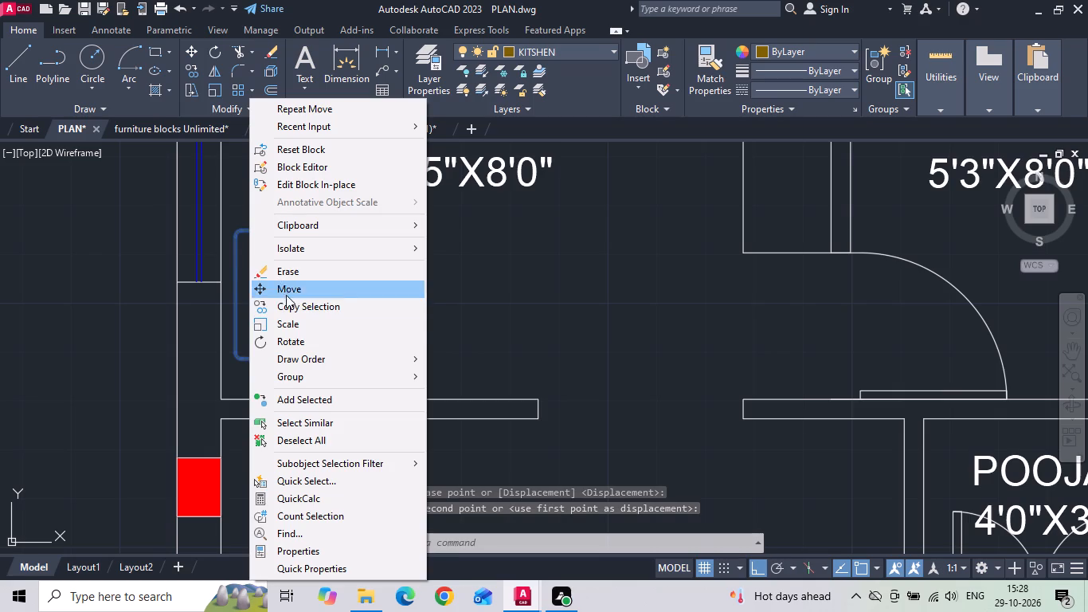
click(286, 323)
click(237, 296)
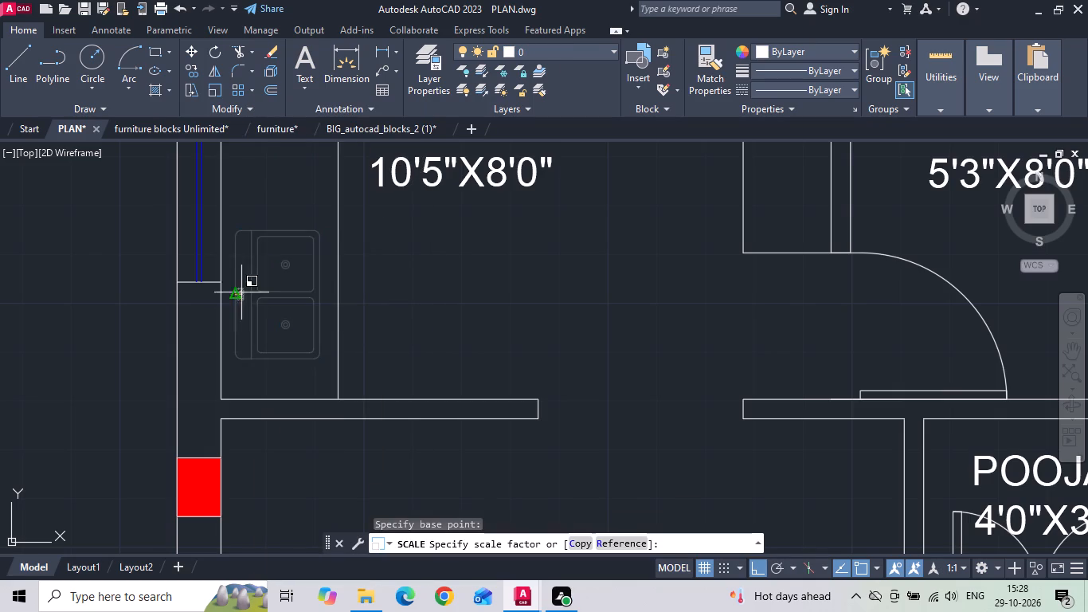
scroll(287, 233, up, 1)
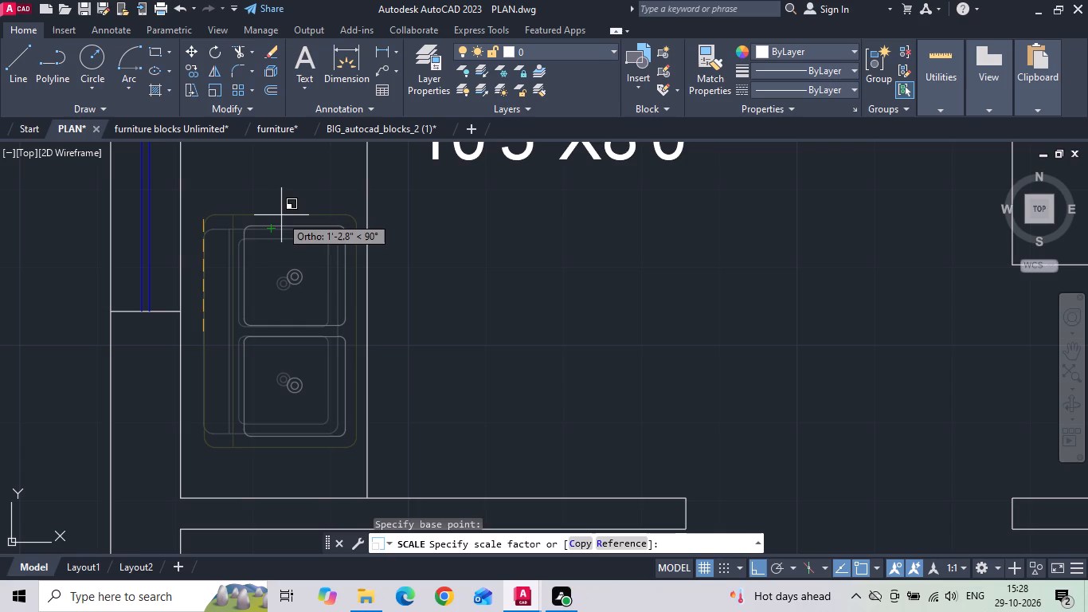
click(281, 215)
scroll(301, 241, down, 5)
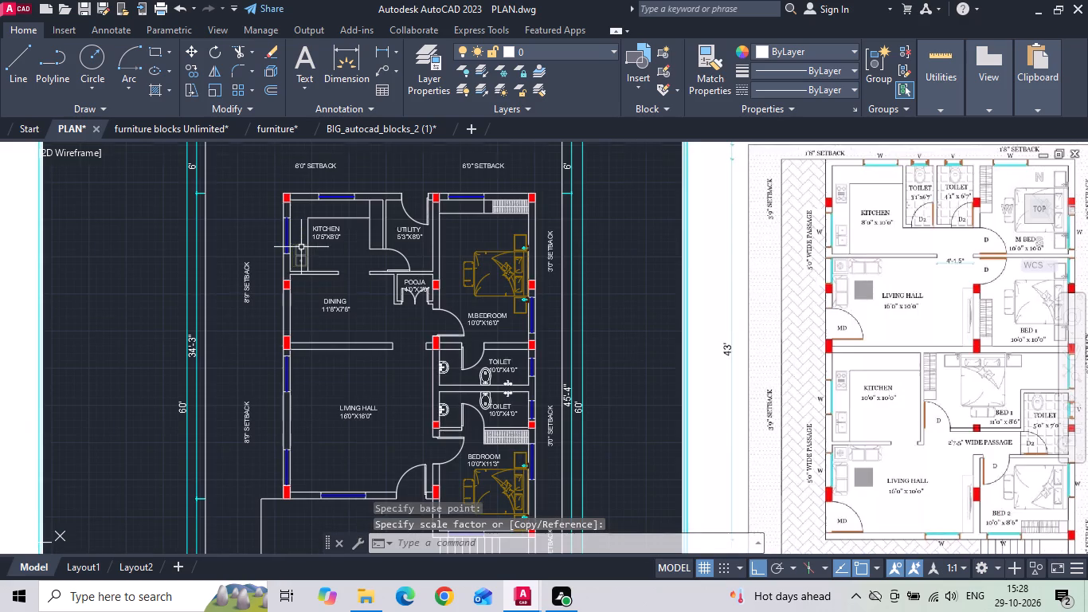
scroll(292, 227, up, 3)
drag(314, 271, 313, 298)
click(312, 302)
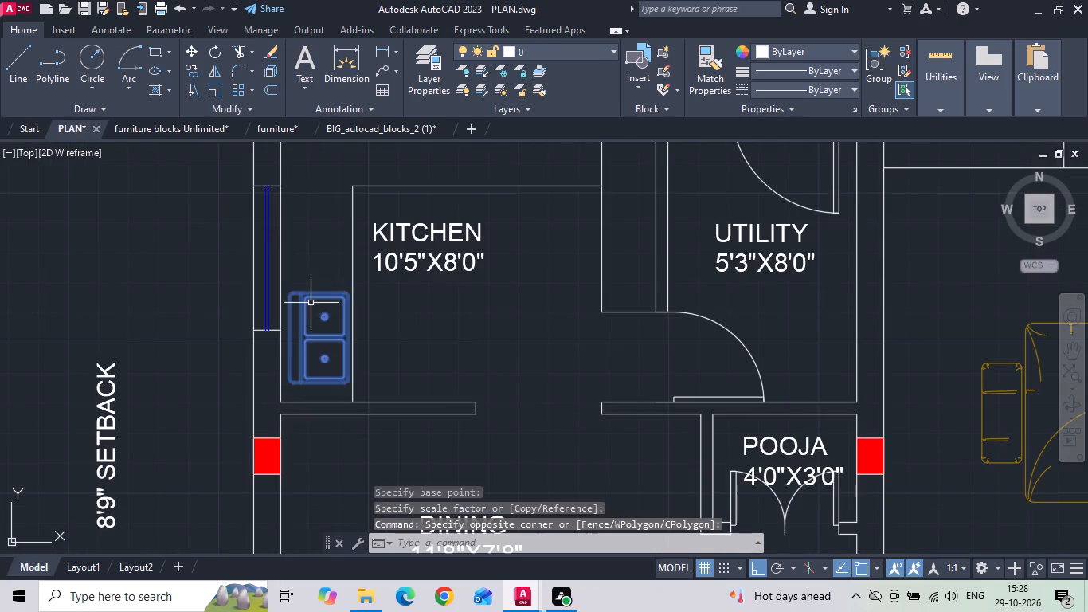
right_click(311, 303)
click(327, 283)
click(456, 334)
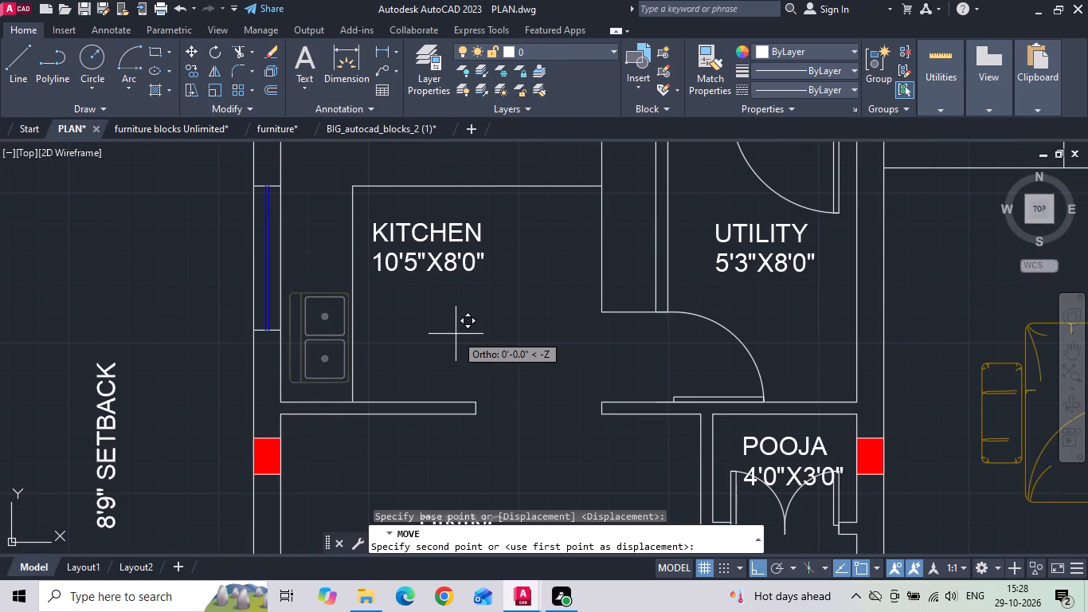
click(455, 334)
Move the wide four-burner hob from above the first floor reference image into the ground floor plan's kitchen, with Ortho off.
scroll(409, 341, down, 4)
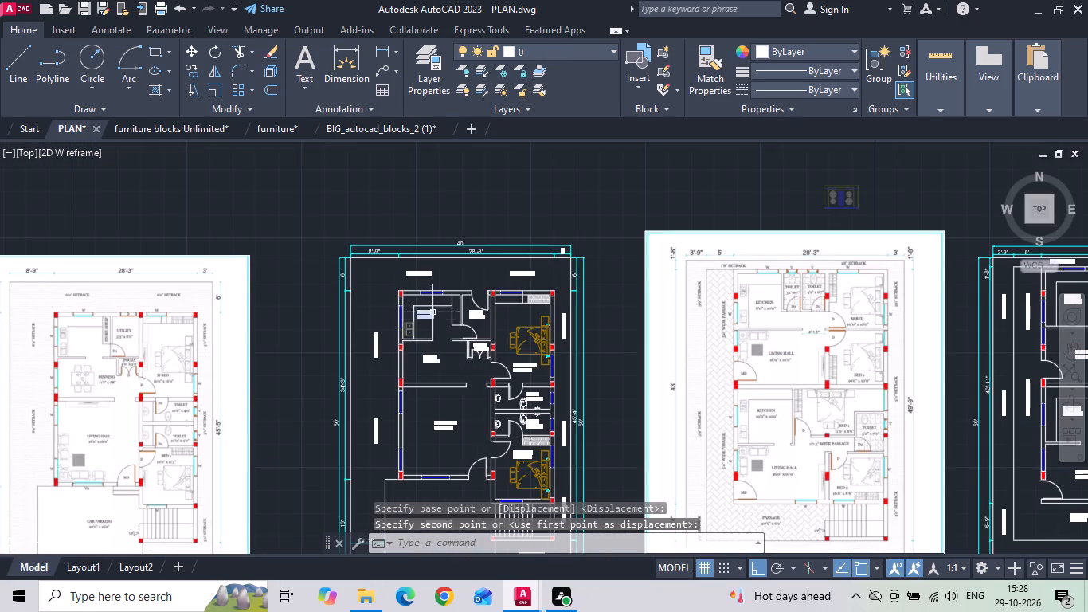
click(838, 197)
right_click(838, 197)
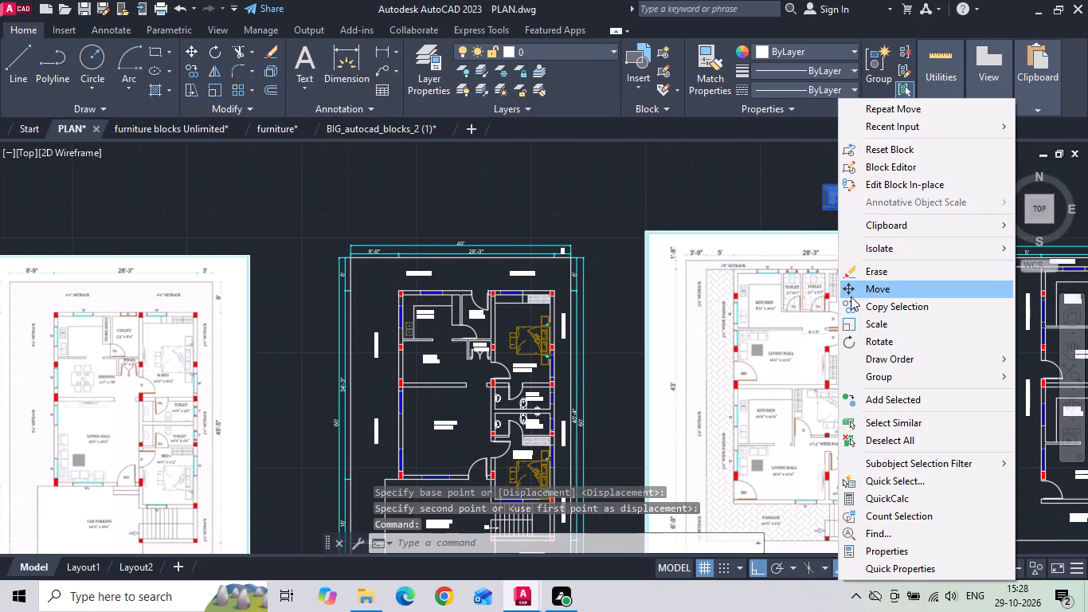
click(856, 285)
drag(847, 199, 843, 225)
click(754, 563)
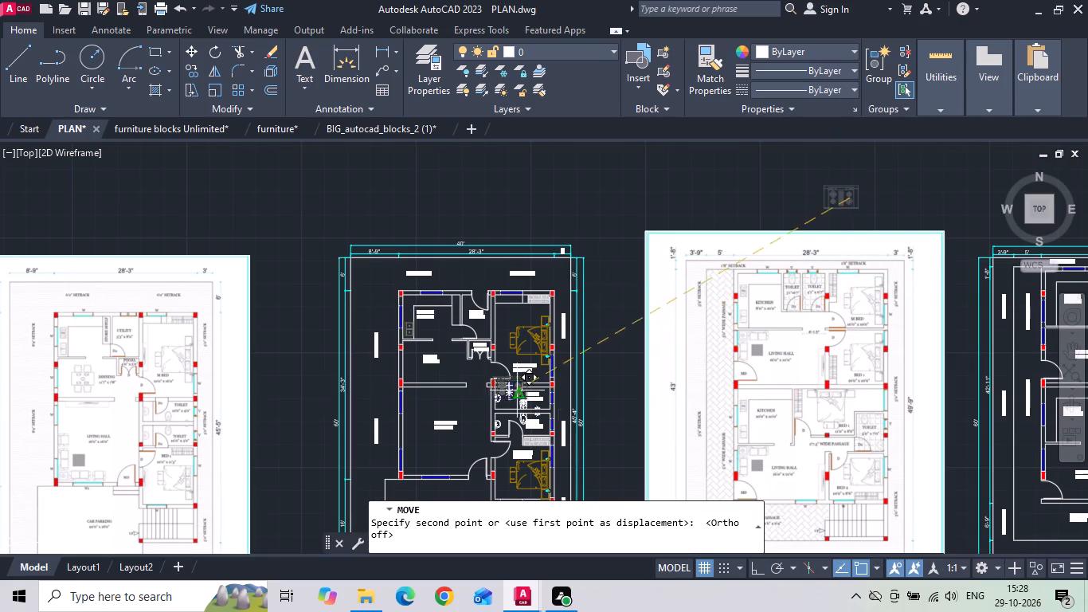
scroll(513, 331, up, 3)
scroll(324, 345, down, 2)
scroll(896, 323, up, 3)
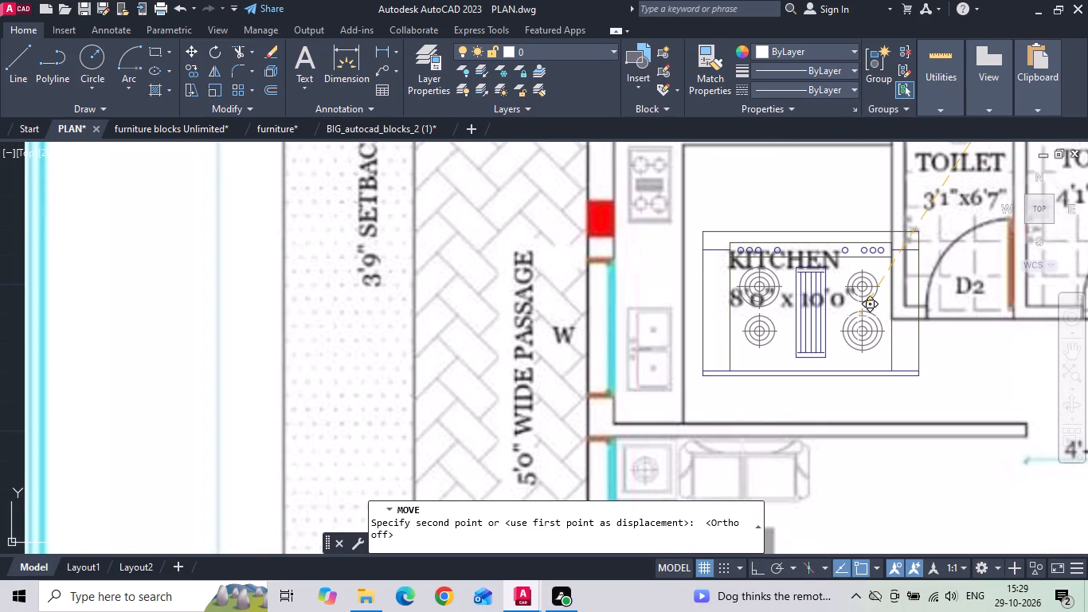
scroll(858, 317, down, 2)
middle_drag(110, 313, 467, 285)
scroll(279, 282, up, 3)
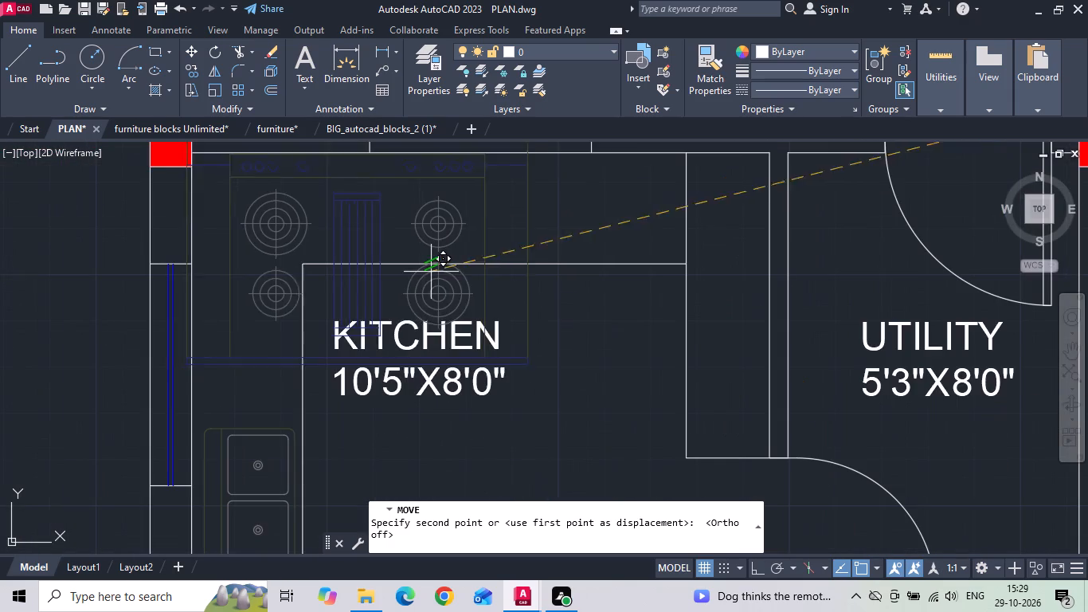
click(439, 285)
key(Escape)
Rotate the hob 270° with Ortho on so its control knobs face away from the outer window wall.
drag(510, 237, 498, 241)
click(435, 246)
right_click(435, 246)
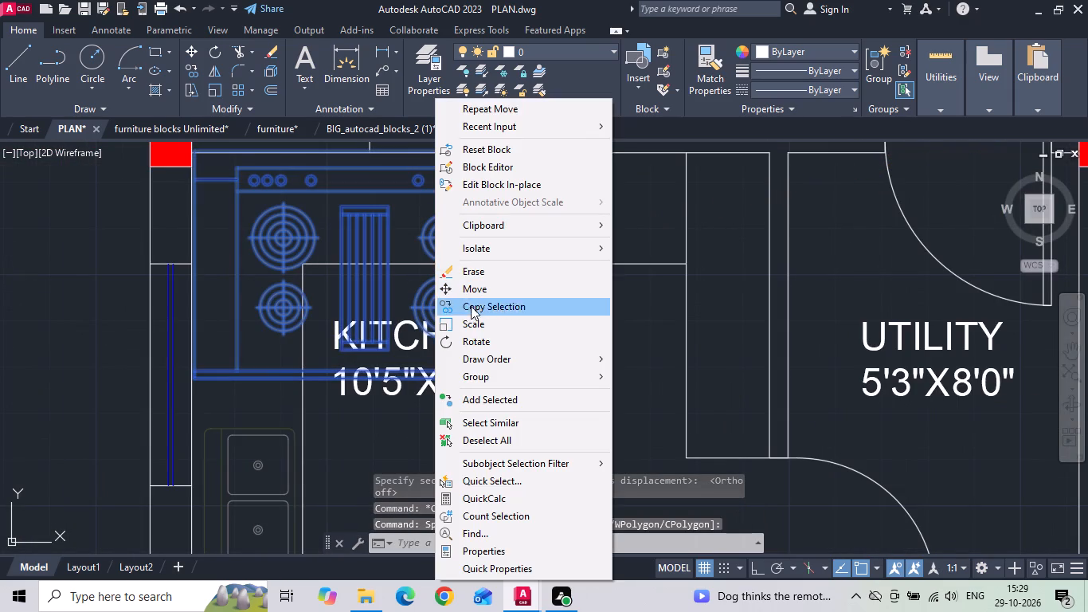
click(472, 338)
drag(414, 237, 412, 264)
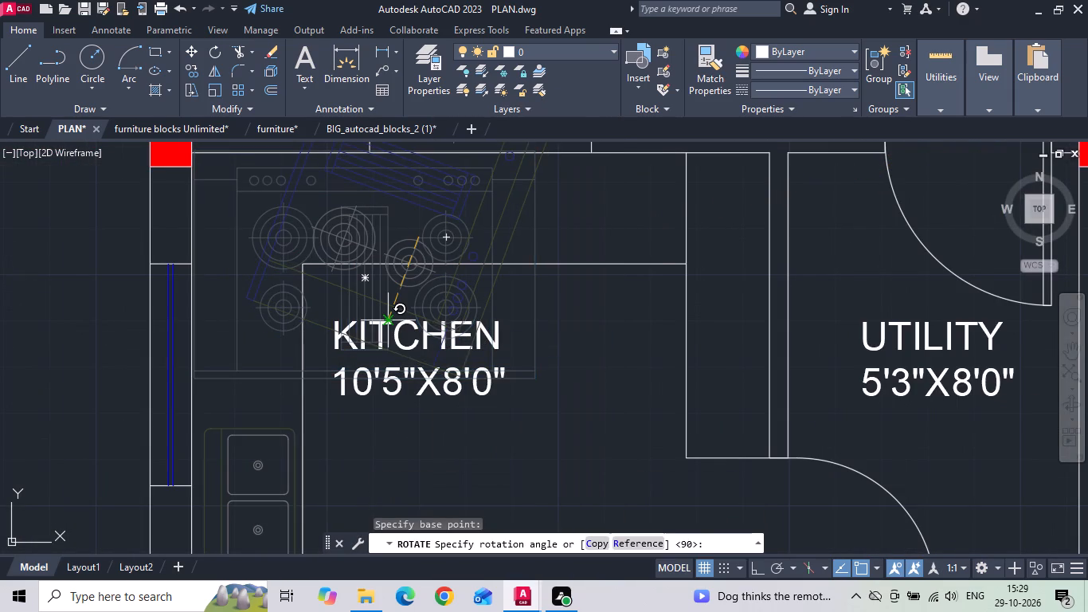
key(F8)
scroll(391, 317, down, 2)
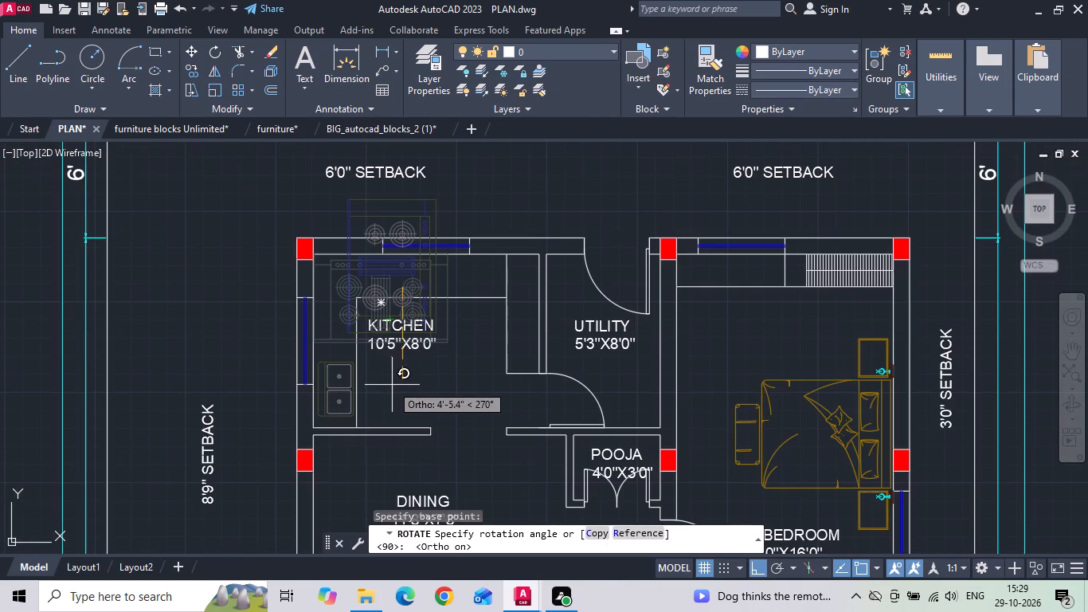
click(397, 394)
Scale the rotated hob down to under half its size from its upper outer corner.
click(367, 212)
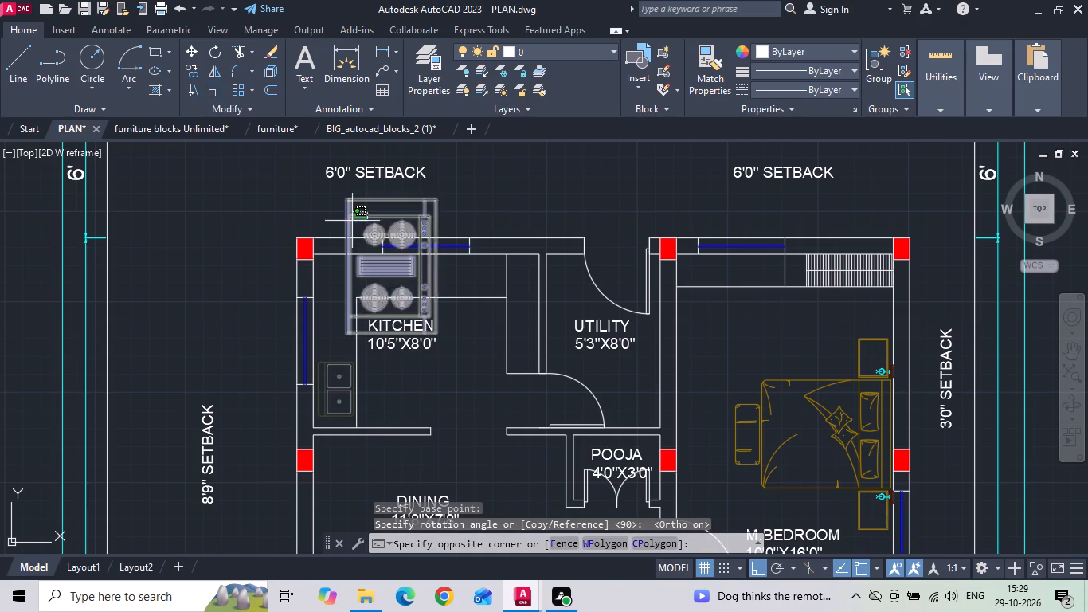
click(352, 221)
right_click(352, 221)
click(372, 321)
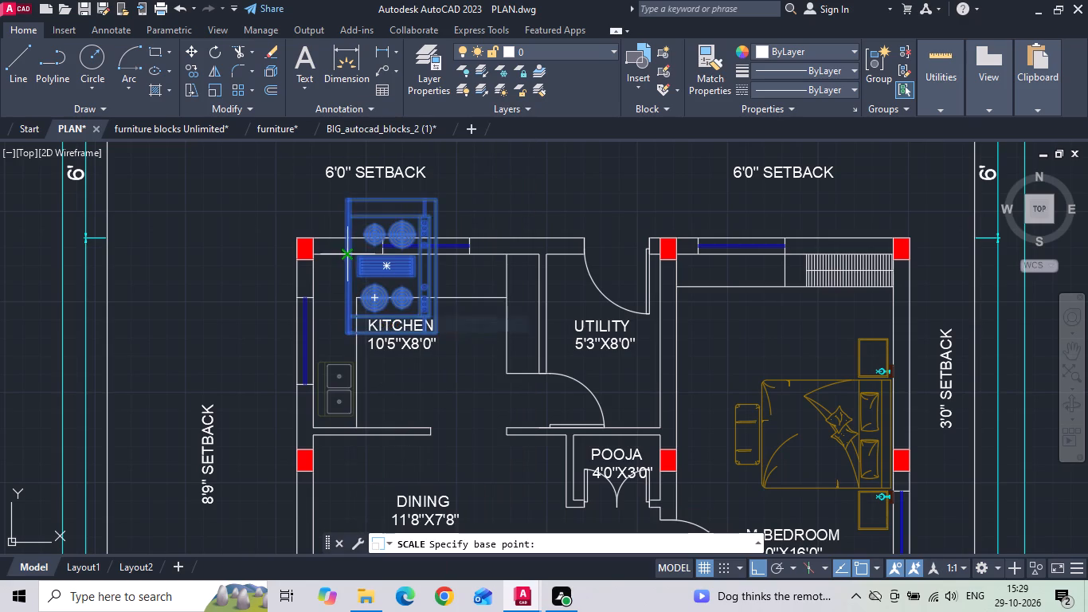
scroll(342, 198, up, 3)
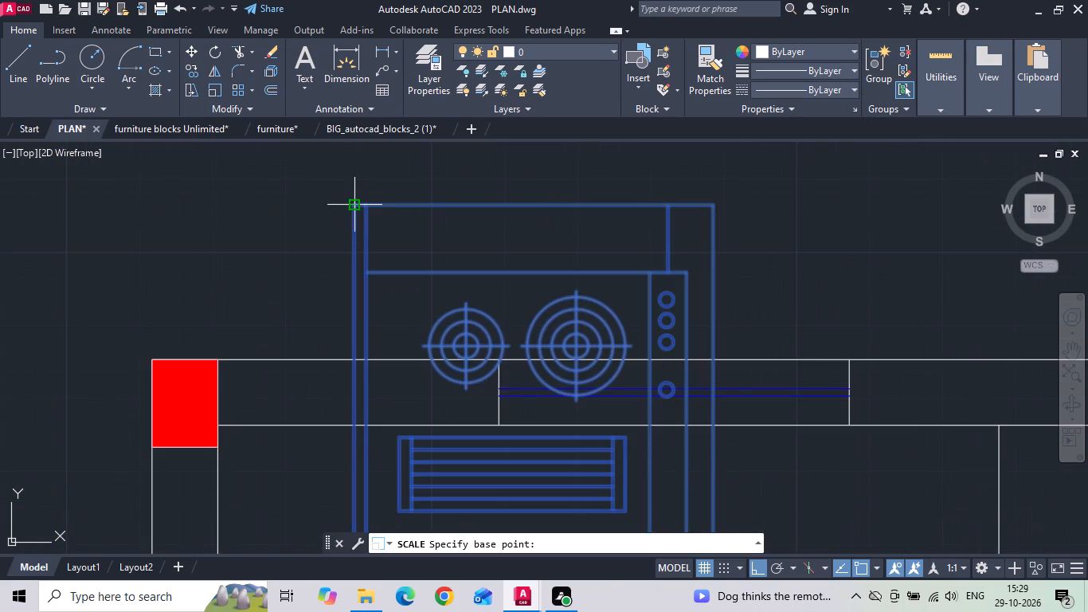
click(352, 206)
scroll(352, 206, down, 1)
click(372, 281)
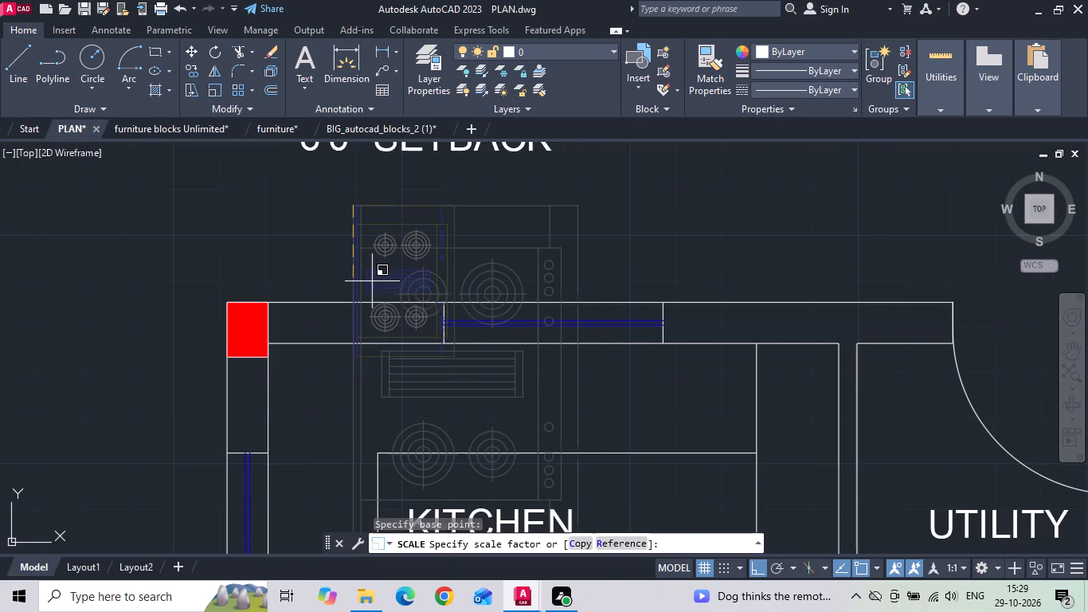
Move the hob straight down about 5'-1" into the kitchen, close to the sink.
click(436, 249)
right_click(436, 248)
click(449, 287)
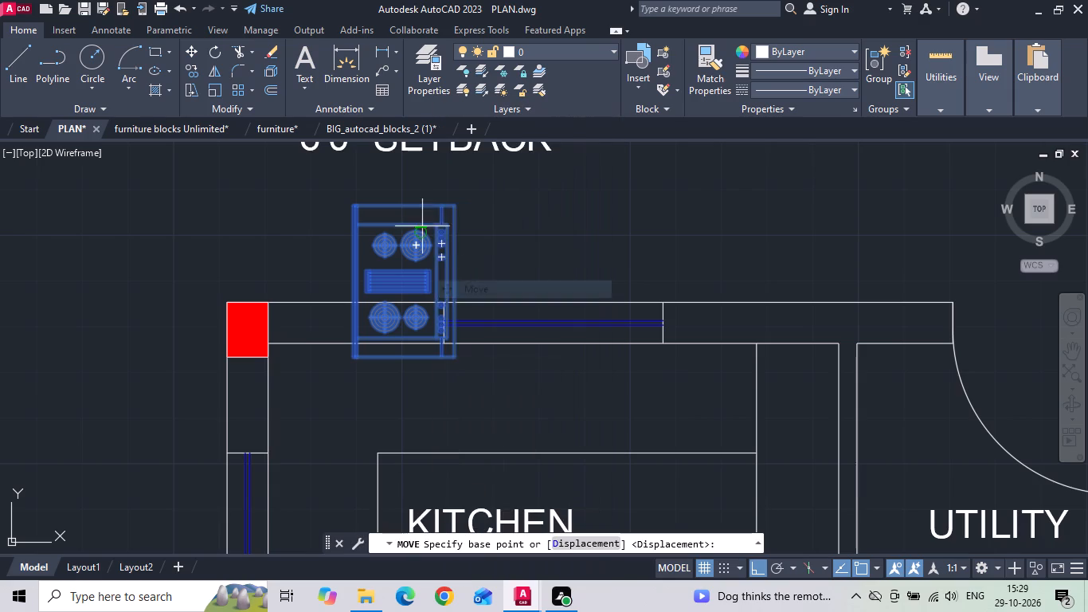
click(406, 202)
scroll(406, 195, down, 2)
scroll(380, 315, up, 2)
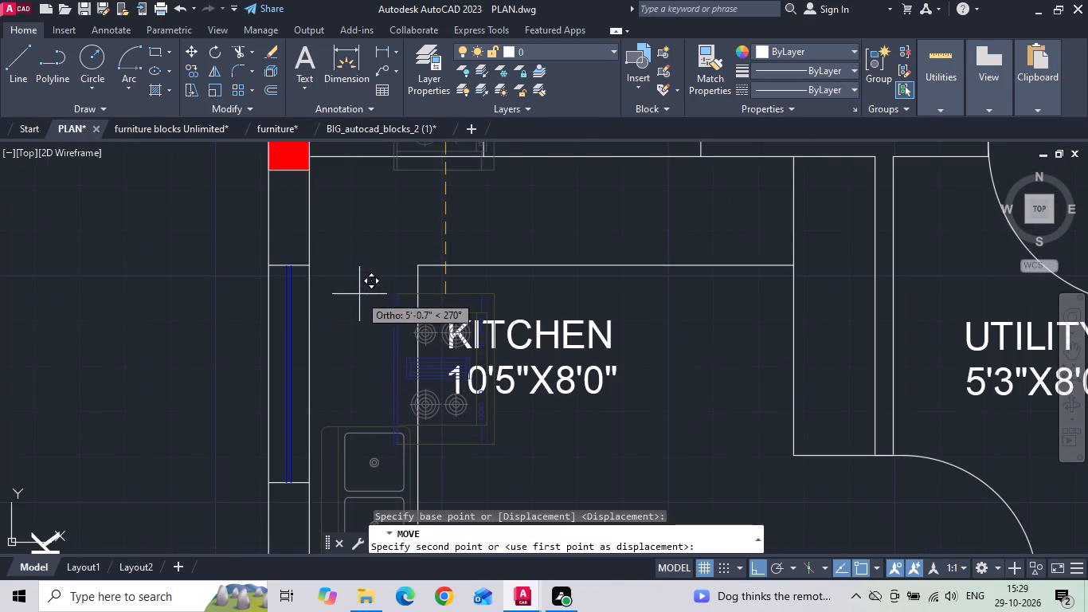
click(358, 293)
Move the hob sideways with Ortho on so it sits on the ground floor kitchen counter, just above the sink.
middle_drag(347, 201, 346, 166)
click(395, 316)
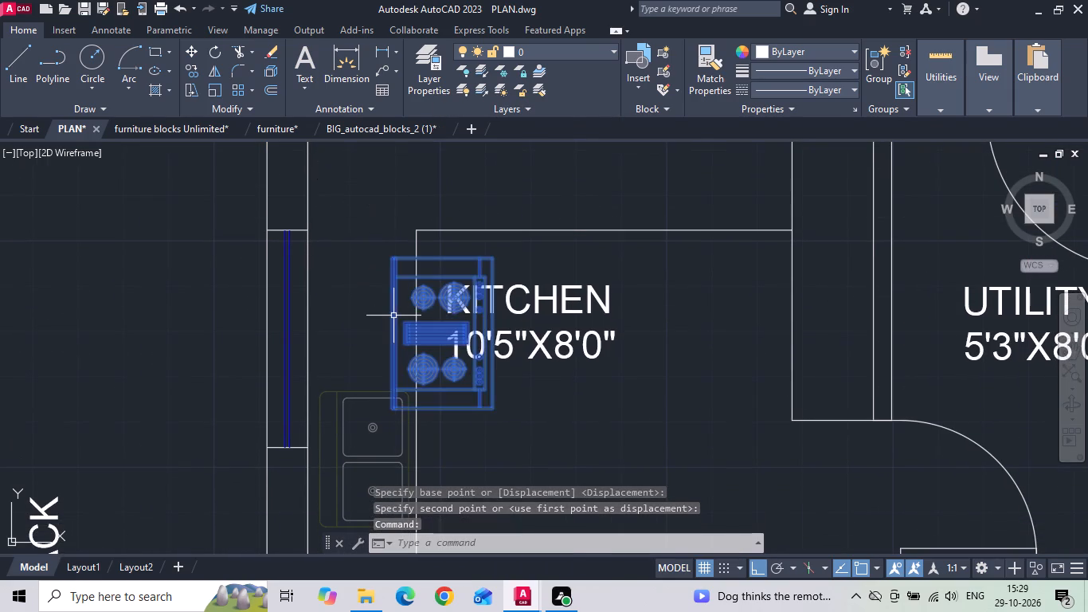
right_click(393, 316)
click(435, 292)
click(441, 410)
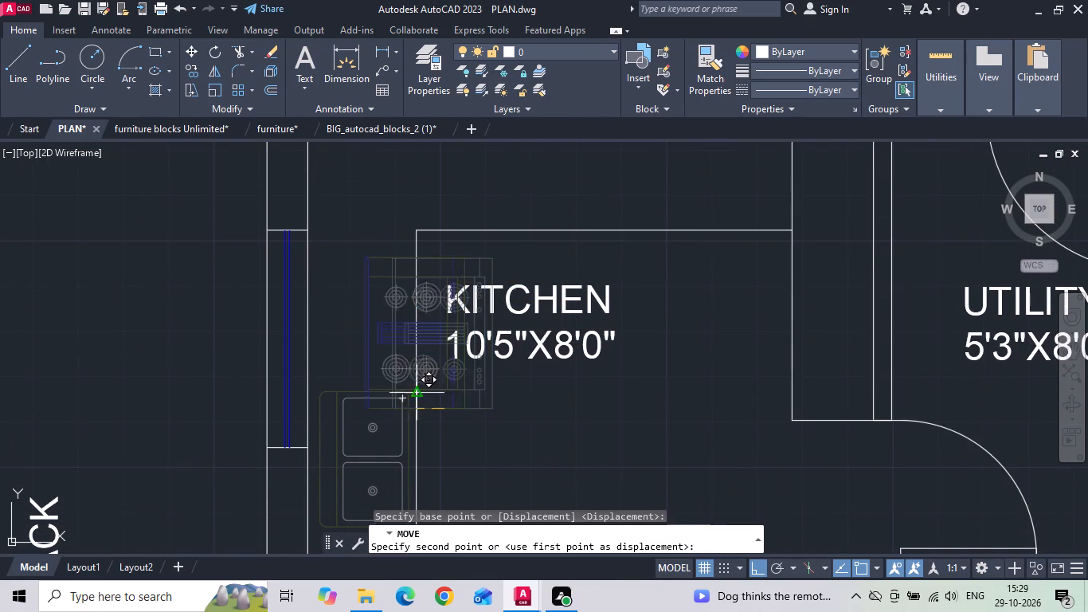
click(367, 388)
Move the double-bowl sink slightly straight down along the ground floor kitchen counter, away from the hob.
middle_drag(373, 354, 401, 328)
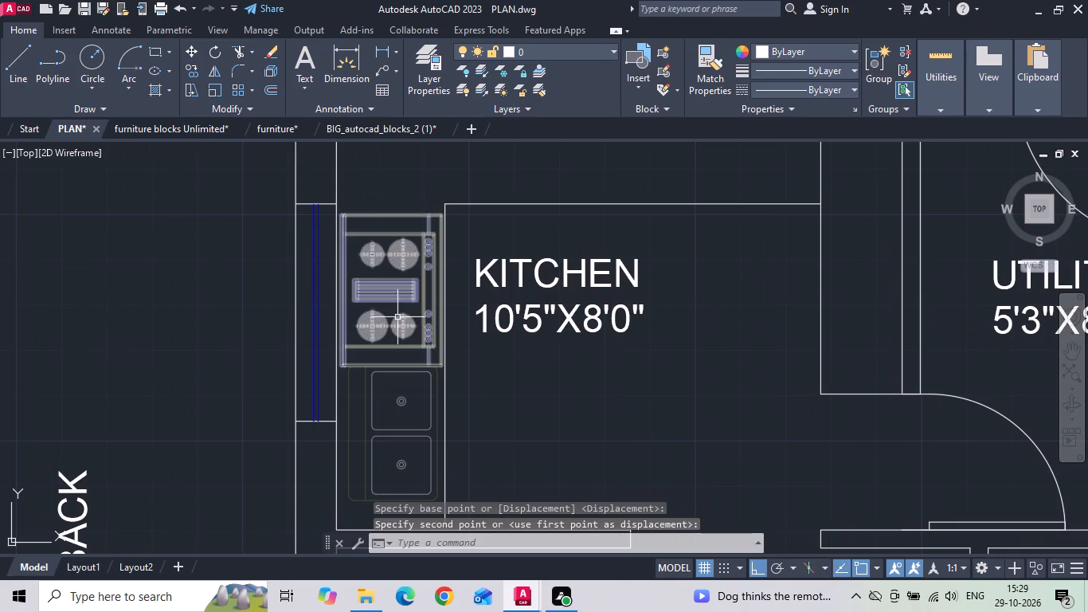
middle_drag(385, 317, 393, 277)
scroll(408, 240, down, 1)
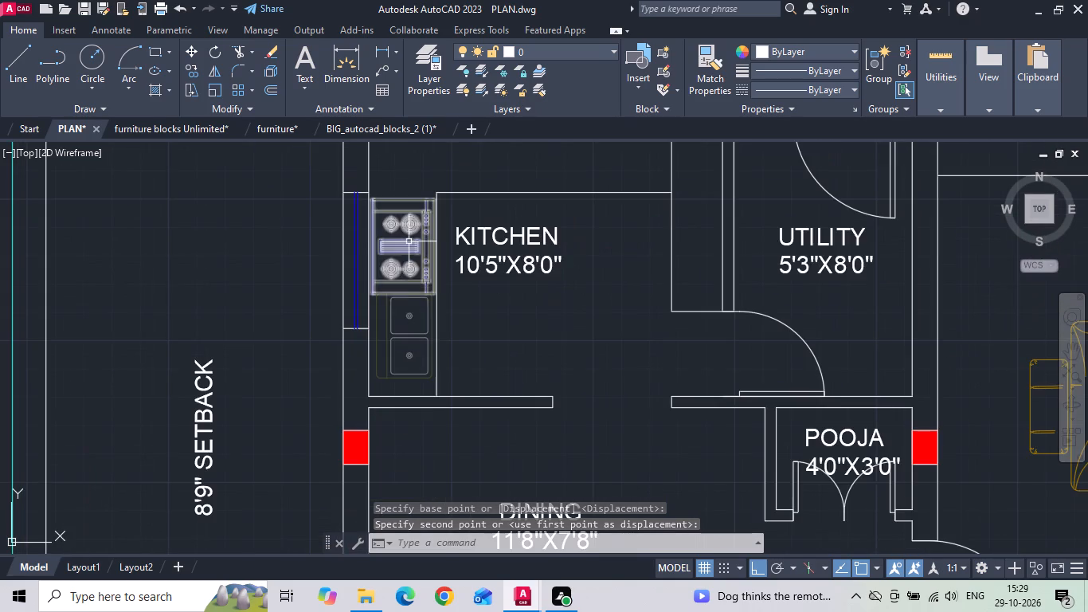
click(401, 324)
click(392, 345)
right_click(392, 345)
click(436, 295)
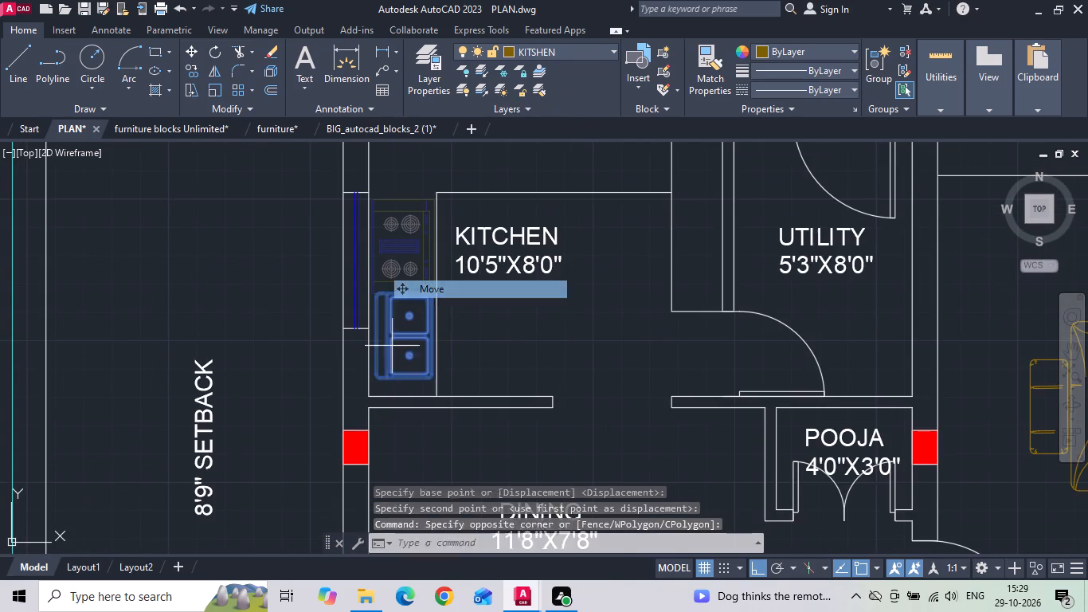
click(540, 324)
click(542, 338)
Move the hob slightly straight up along the ground floor kitchen counter to widen its gap from the sink.
scroll(429, 338, down, 2)
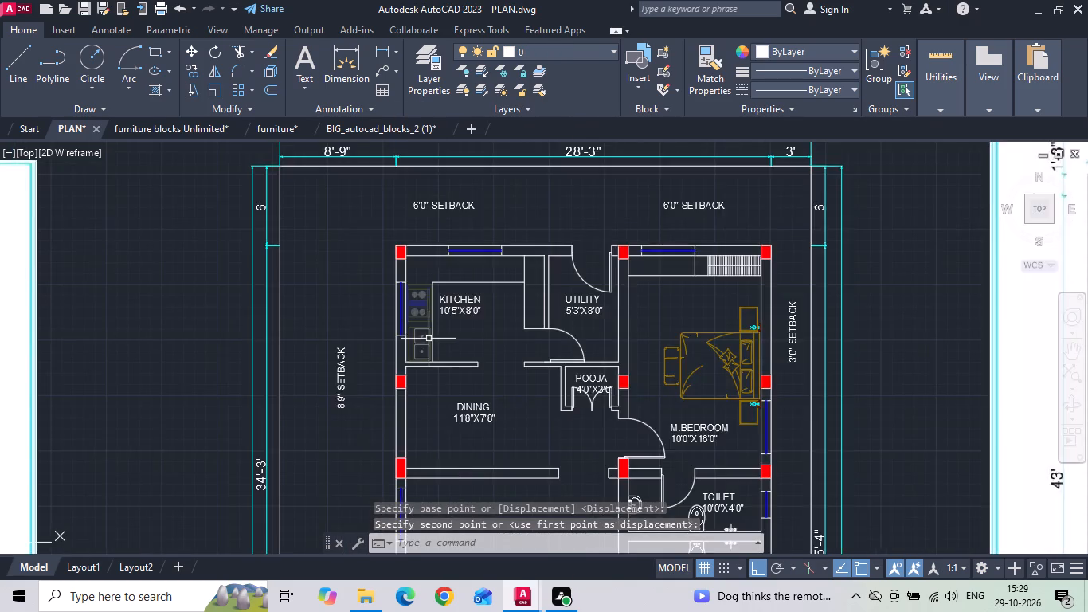
scroll(429, 339, down, 1)
scroll(453, 314, up, 4)
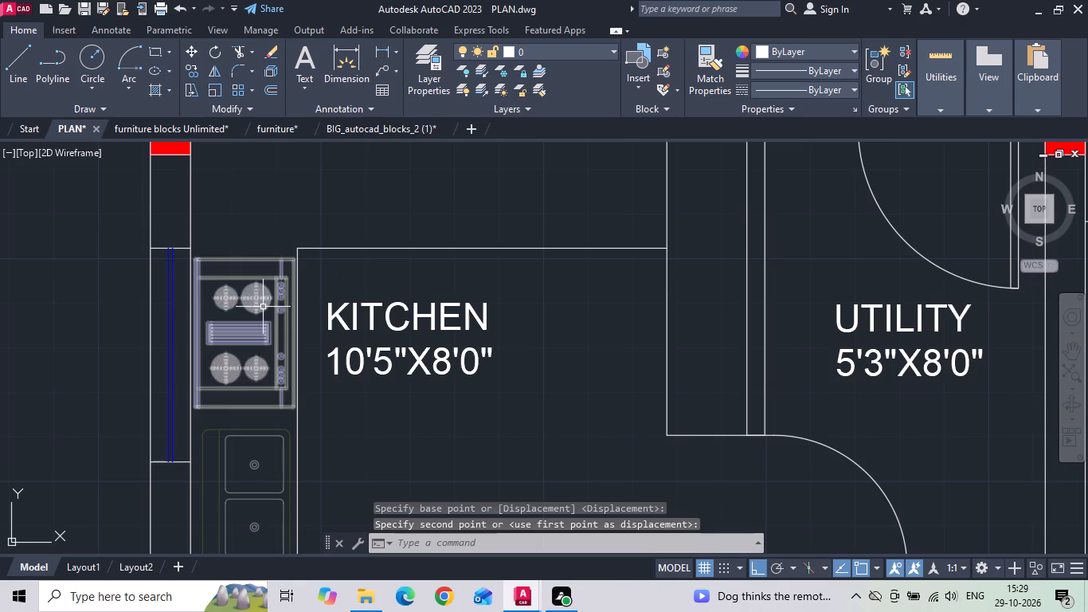
click(261, 307)
right_click(260, 307)
click(295, 288)
click(456, 422)
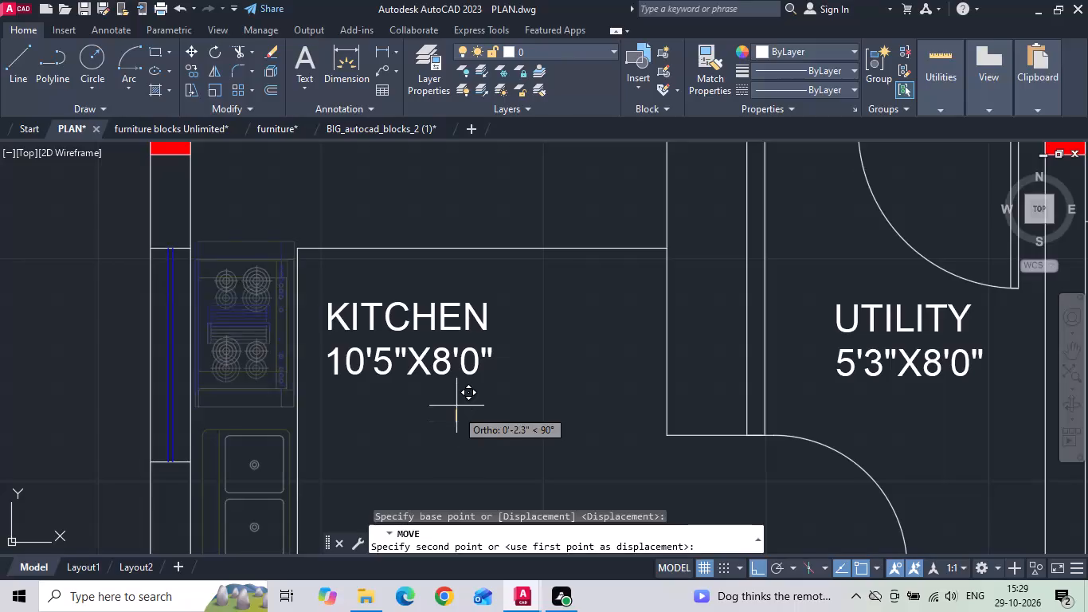
click(456, 394)
Copy the ground floor hob and sink from the counter's inner corner to the matching corner in the first floor 8'2"X10'0" kitchen.
scroll(330, 337, down, 4)
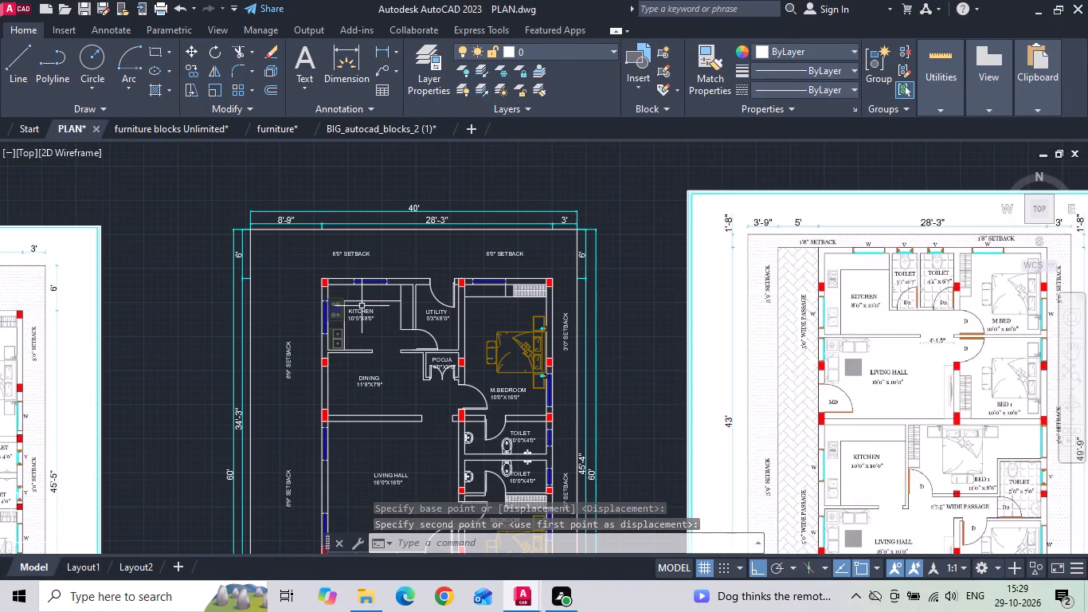
scroll(385, 319, up, 2)
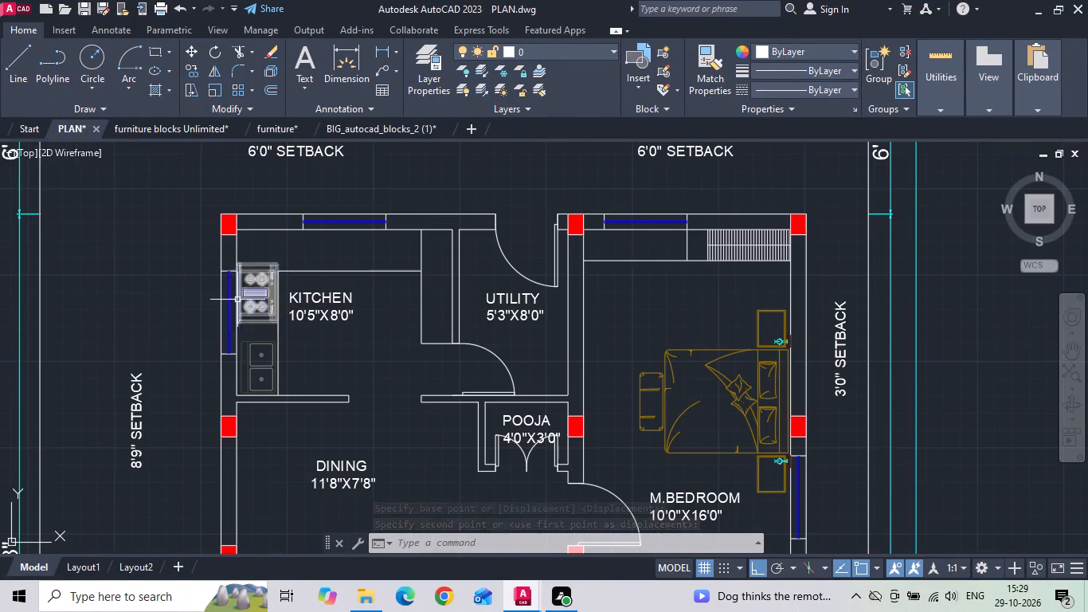
click(272, 296)
click(252, 359)
right_click(252, 359)
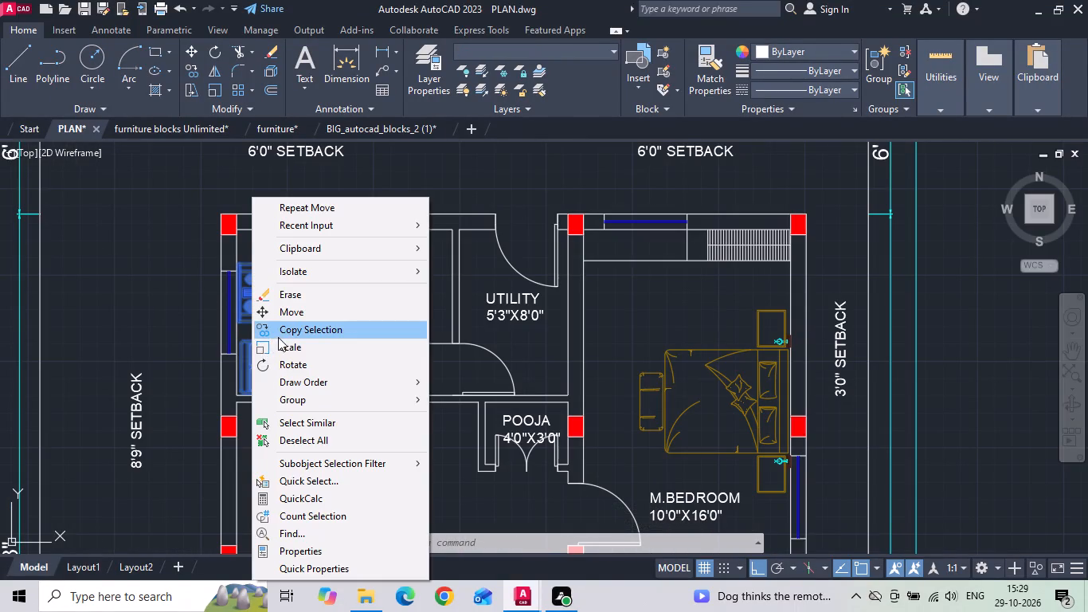
click(284, 334)
scroll(283, 279, up, 3)
click(258, 250)
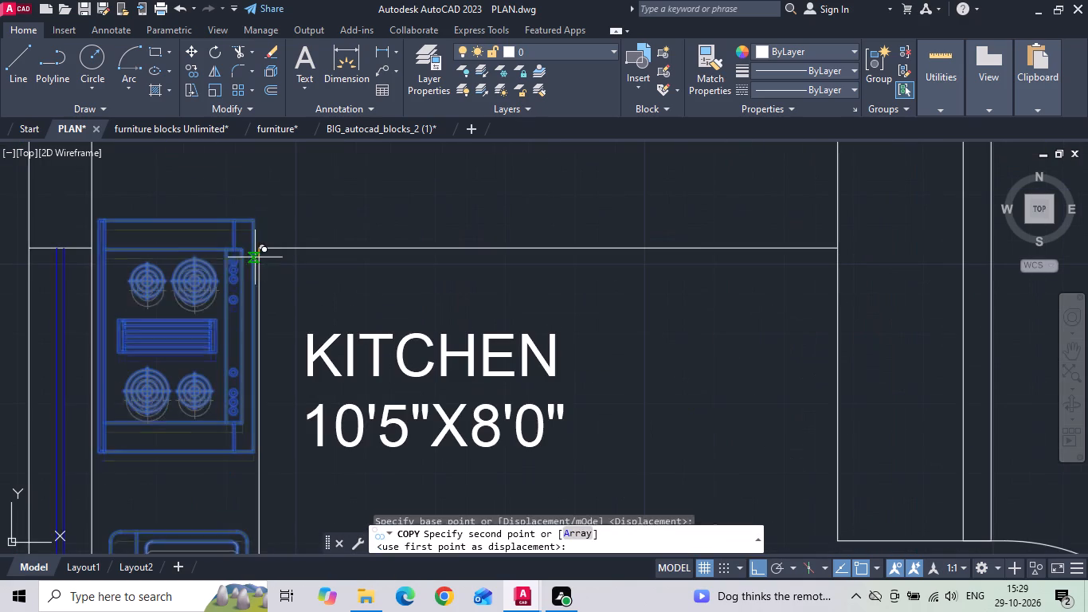
scroll(239, 278, down, 7)
scroll(613, 288, up, 3)
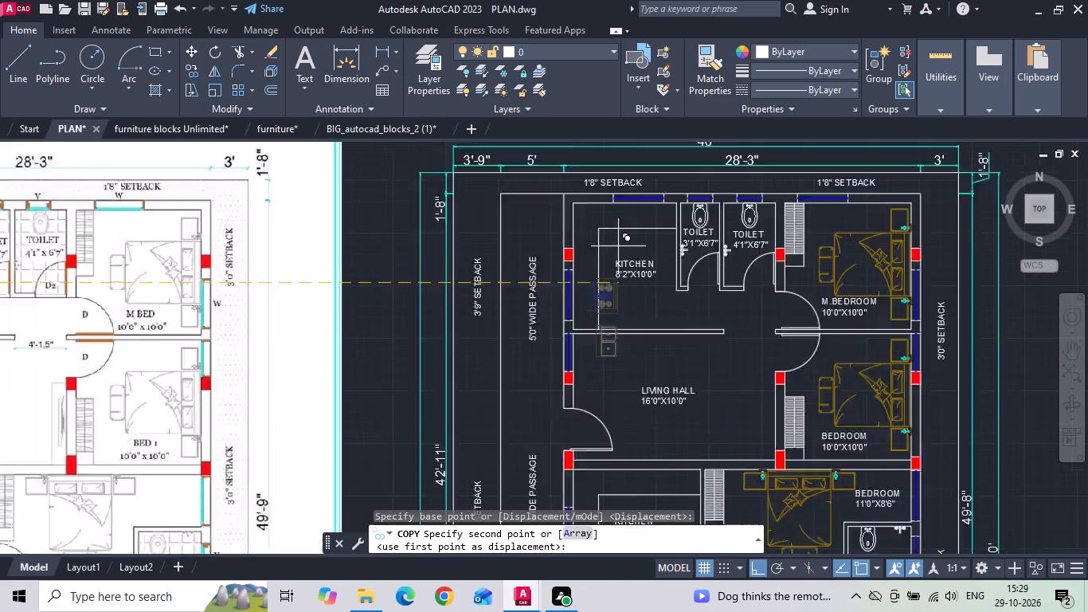
scroll(618, 246, up, 1)
click(589, 218)
Place a second copy of the hob and sink at the counter's inner corner in the first floor 10'1"X10'0" kitchen.
middle_drag(578, 308, 526, 174)
middle_drag(566, 322, 562, 298)
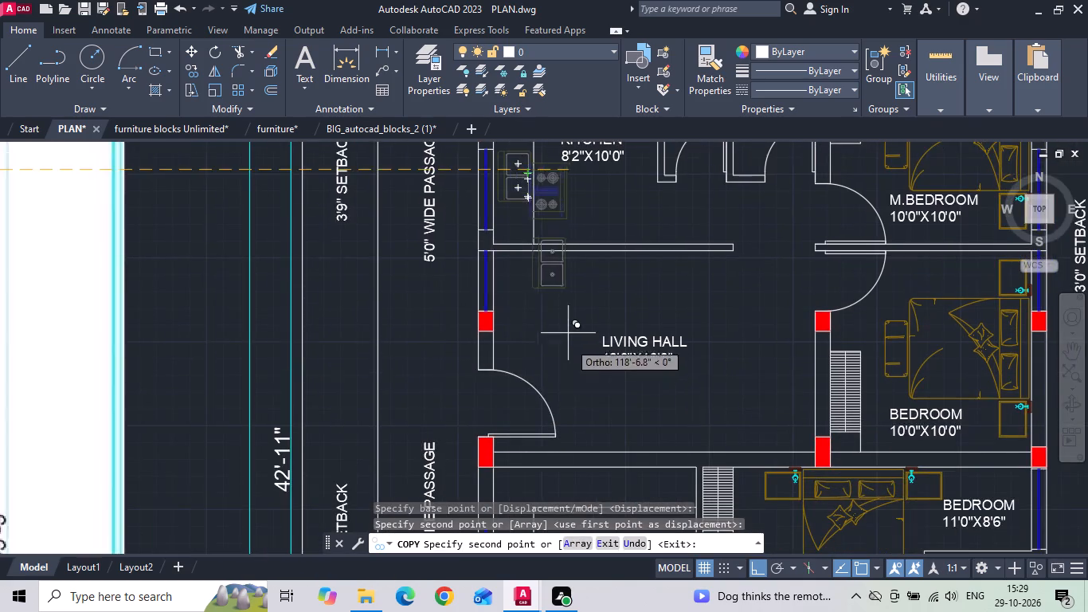
middle_drag(562, 298, 534, 161)
click(502, 343)
middle_drag(501, 336, 526, 173)
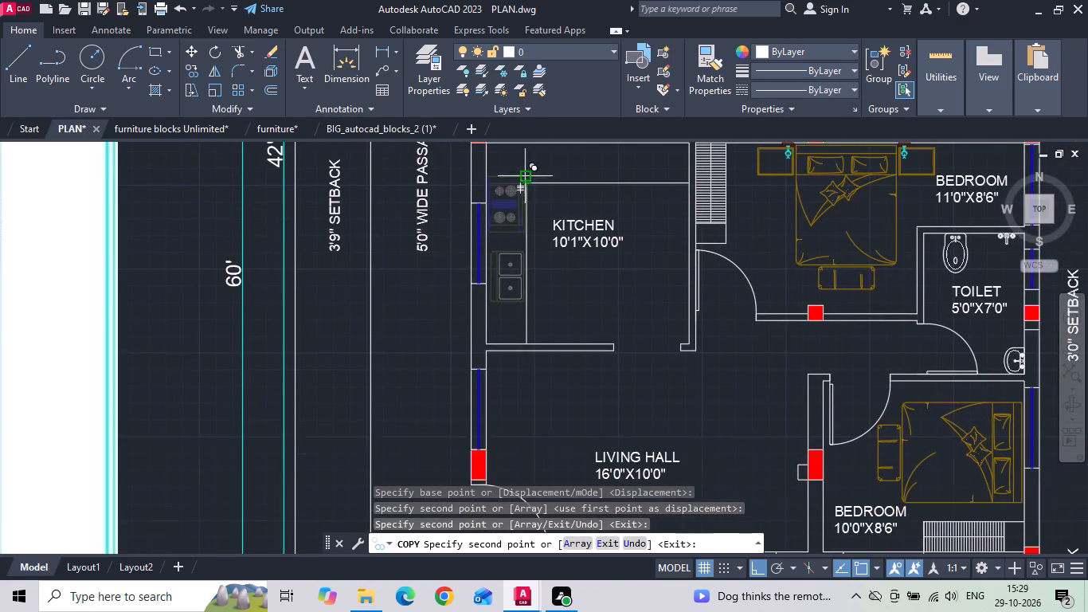
key(Escape)
Move the hob and sink together about 9" straight down along the 10'1"X10'0" kitchen counter.
scroll(526, 263, up, 1)
click(497, 214)
click(493, 281)
right_click(493, 281)
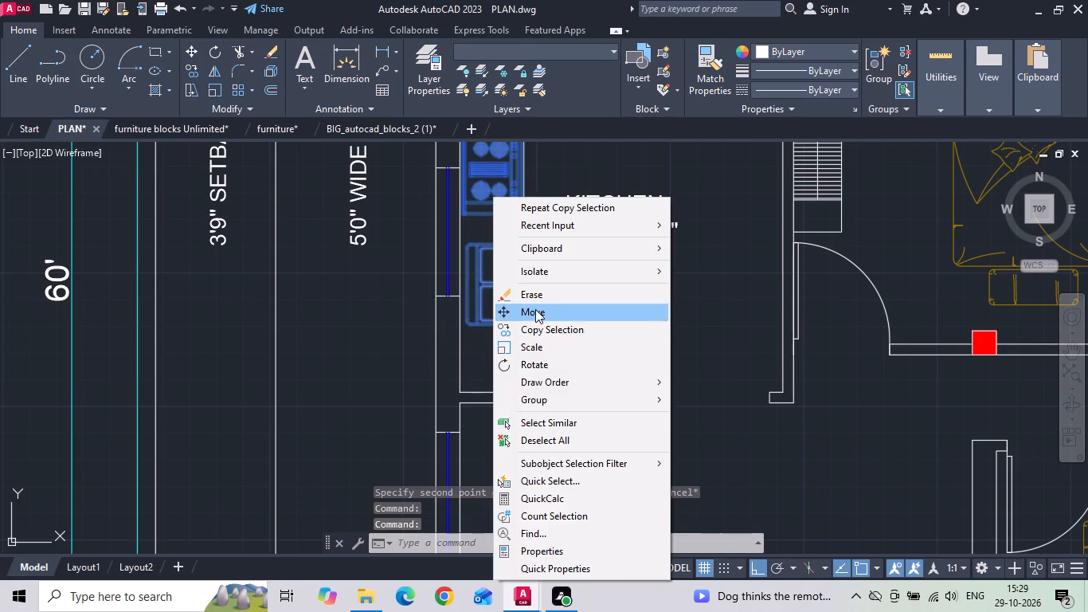
click(535, 315)
middle_drag(546, 231, 542, 282)
click(683, 355)
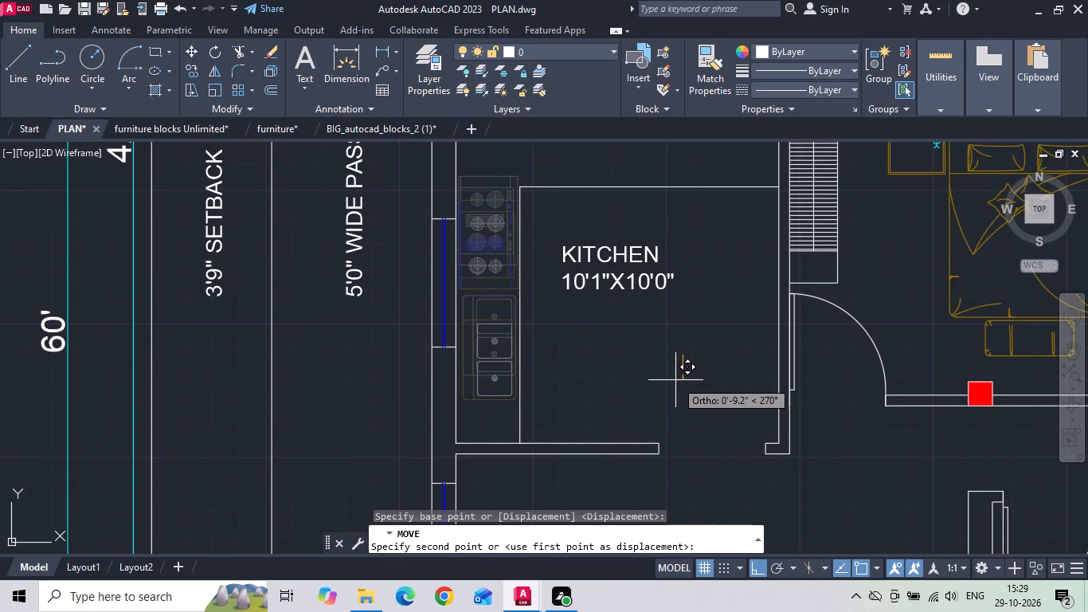
click(675, 379)
Move only the sink slightly further down the 10'1"X10'0" kitchen counter, away from the hob.
click(509, 365)
right_click(506, 364)
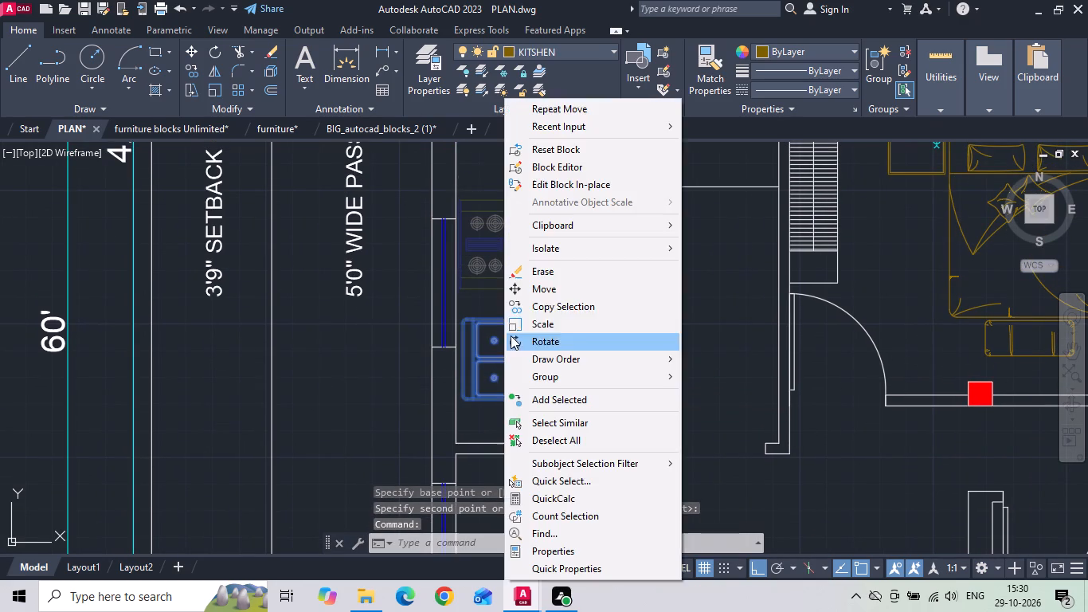
click(540, 294)
scroll(546, 352, down, 1)
click(561, 350)
click(562, 363)
Move the hob and sink together a short distance straight down along the 8'2"X10'0" kitchen counter.
scroll(563, 359, down, 1)
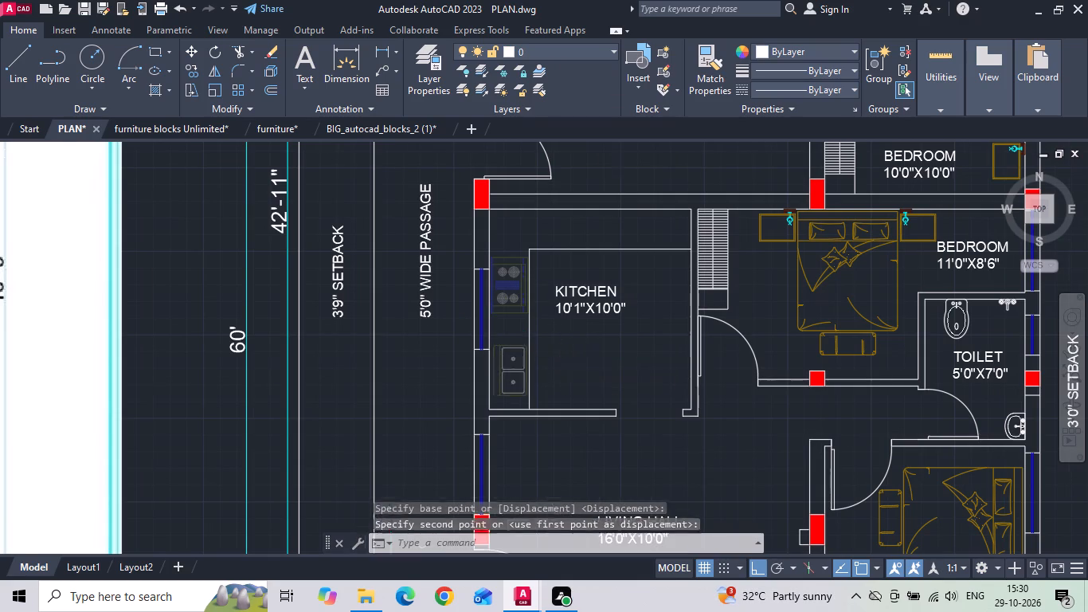
scroll(563, 359, down, 1)
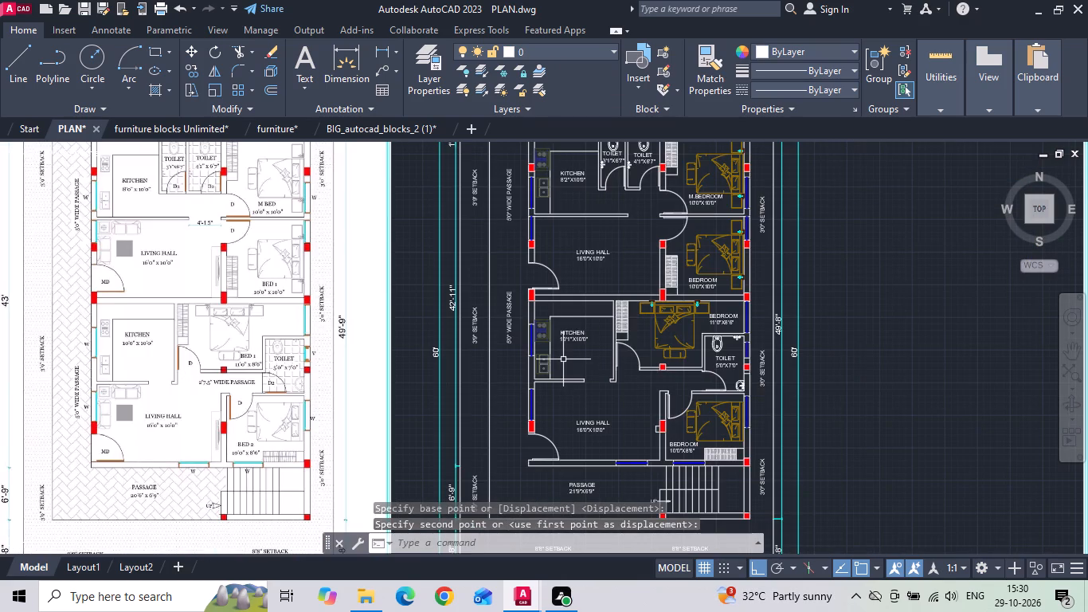
middle_drag(476, 284, 487, 405)
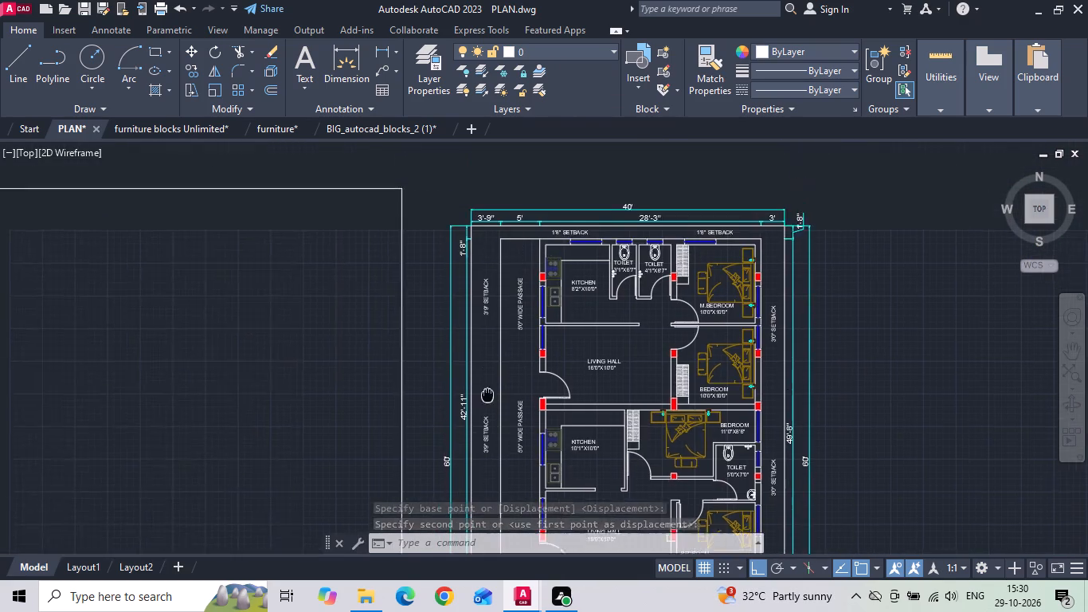
middle_drag(487, 405, 487, 423)
scroll(487, 423, down, 1)
scroll(583, 320, up, 2)
scroll(456, 410, up, 2)
middle_drag(457, 359, 454, 199)
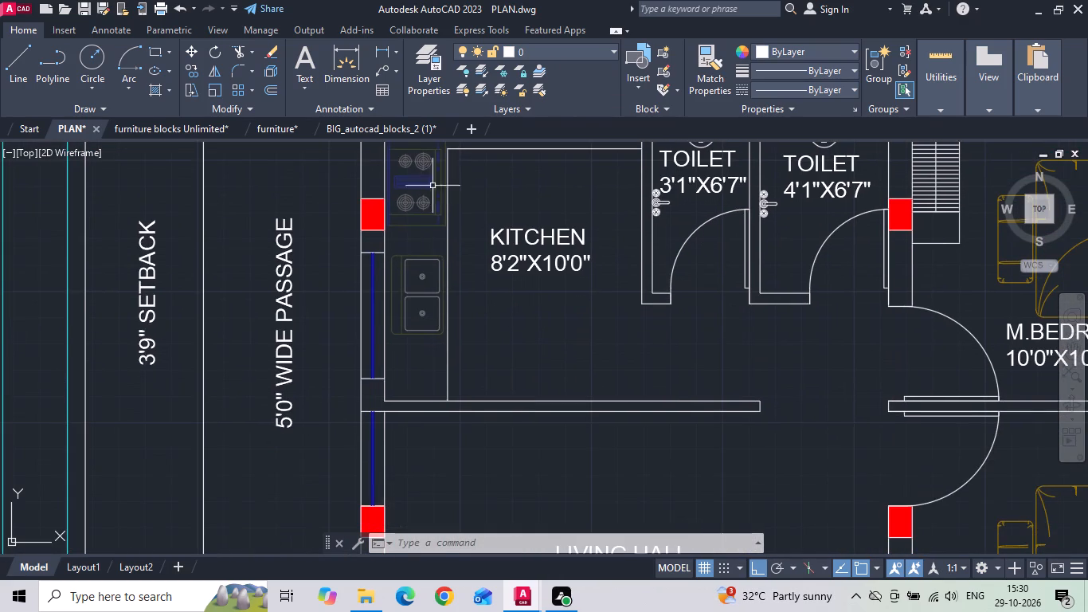
click(425, 192)
click(415, 273)
right_click(415, 273)
click(430, 312)
drag(540, 324, 543, 328)
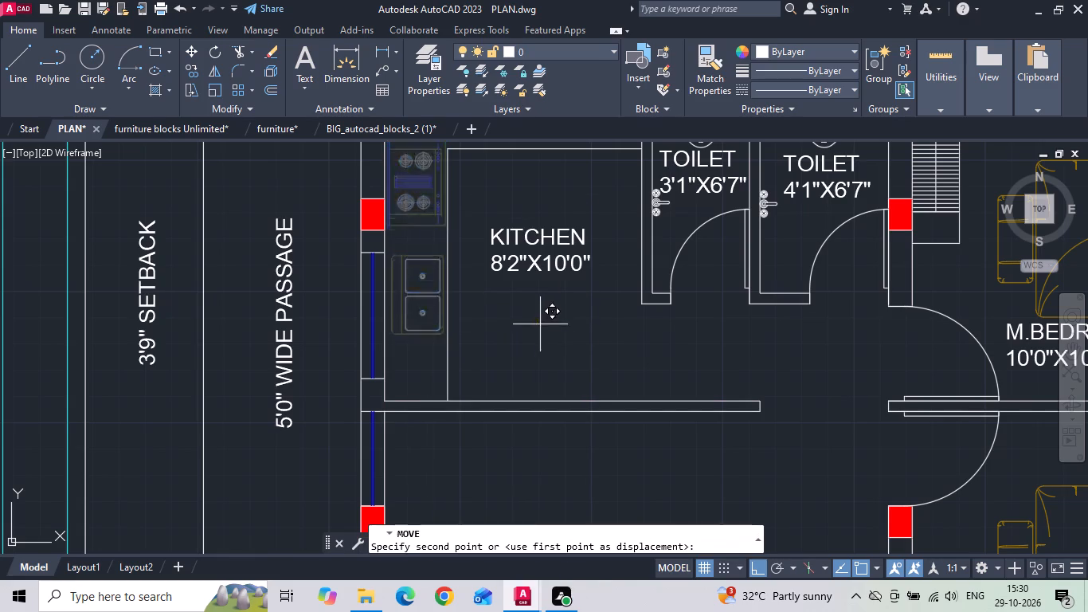
drag(543, 328, 542, 342)
click(538, 352)
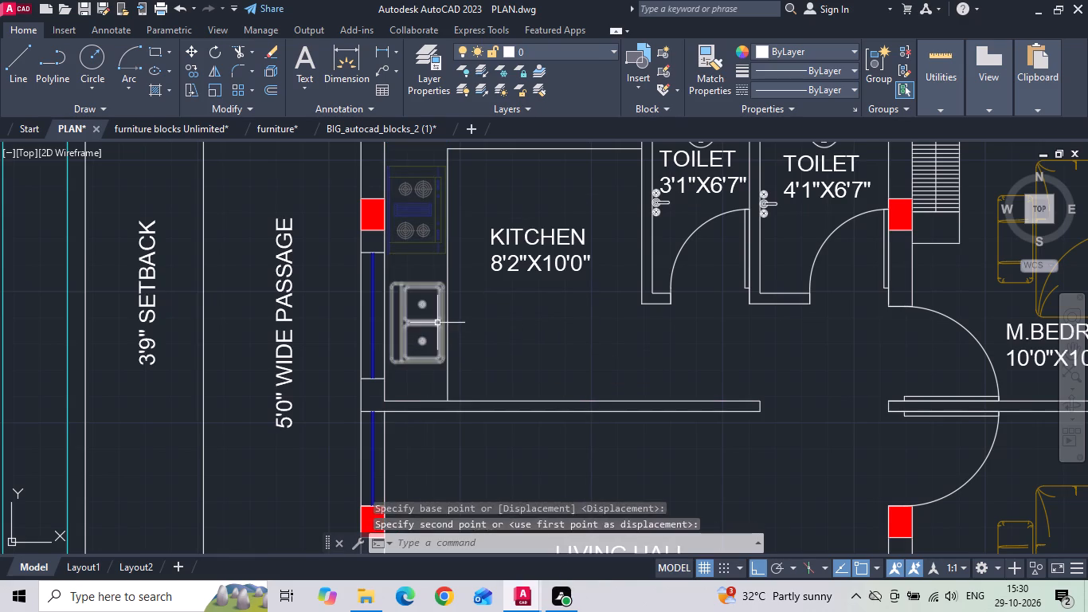
Copy the 8'2"X10'0" kitchen's sink about 4" straight down the counter and erase the original sink.
click(437, 323)
right_click(437, 323)
click(472, 296)
drag(503, 324, 504, 335)
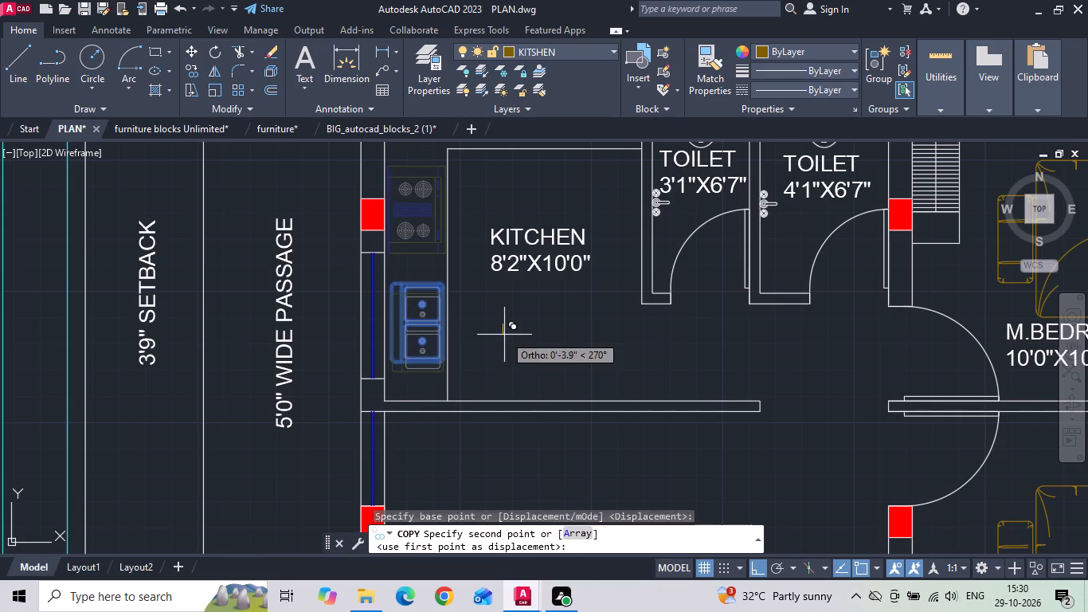
click(504, 335)
key(Escape)
click(397, 284)
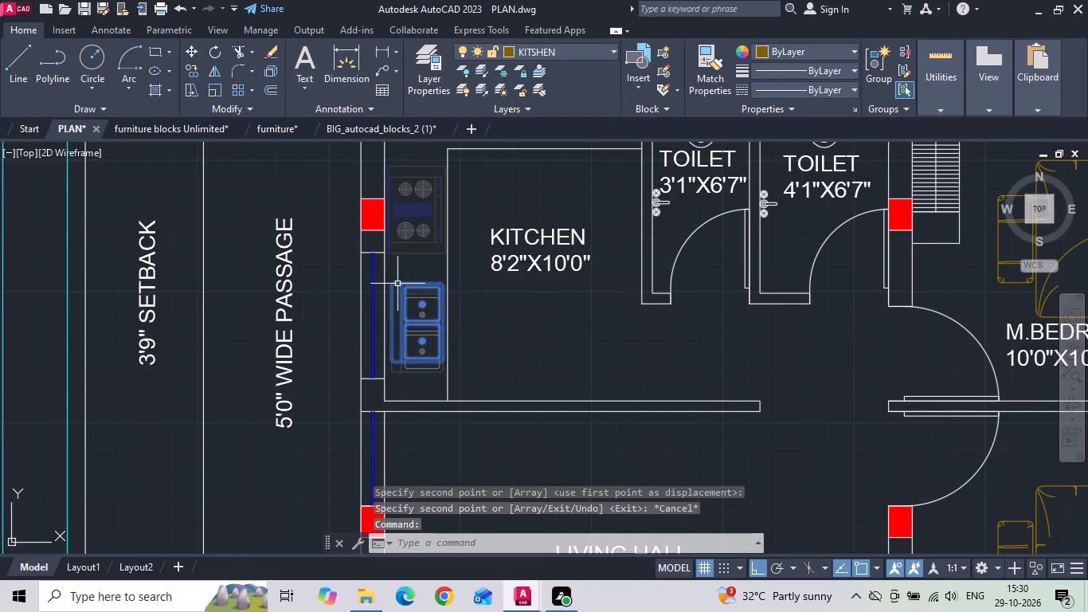
key(Delete)
Examine the first floor and ground floor reference images against the drawn plans, focusing on the living hall furniture.
scroll(600, 269, down, 3)
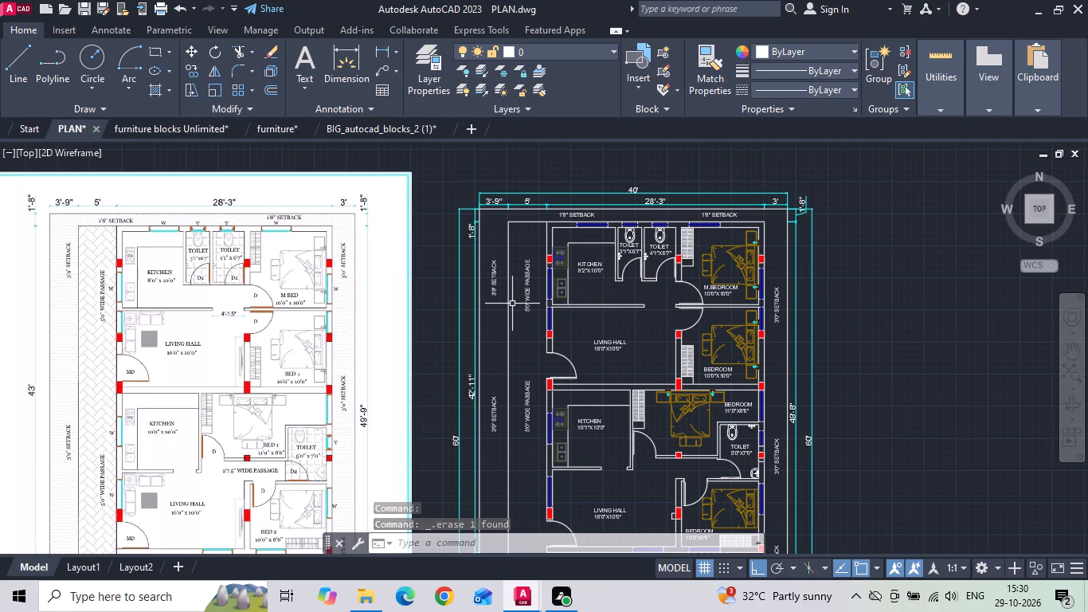
middle_drag(456, 291, 519, 278)
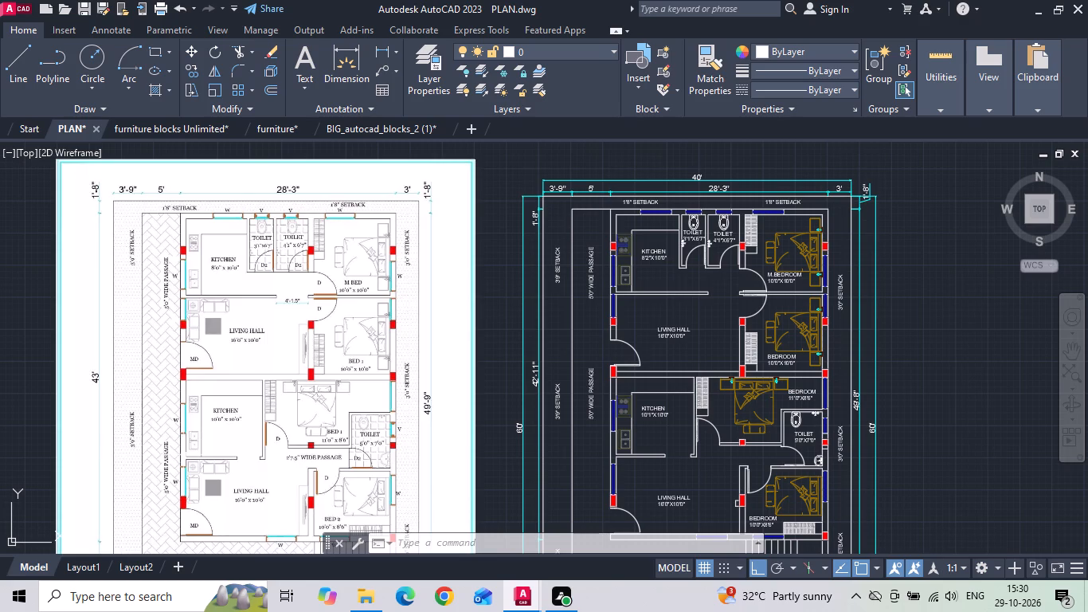
scroll(223, 290, up, 2)
scroll(338, 220, down, 1)
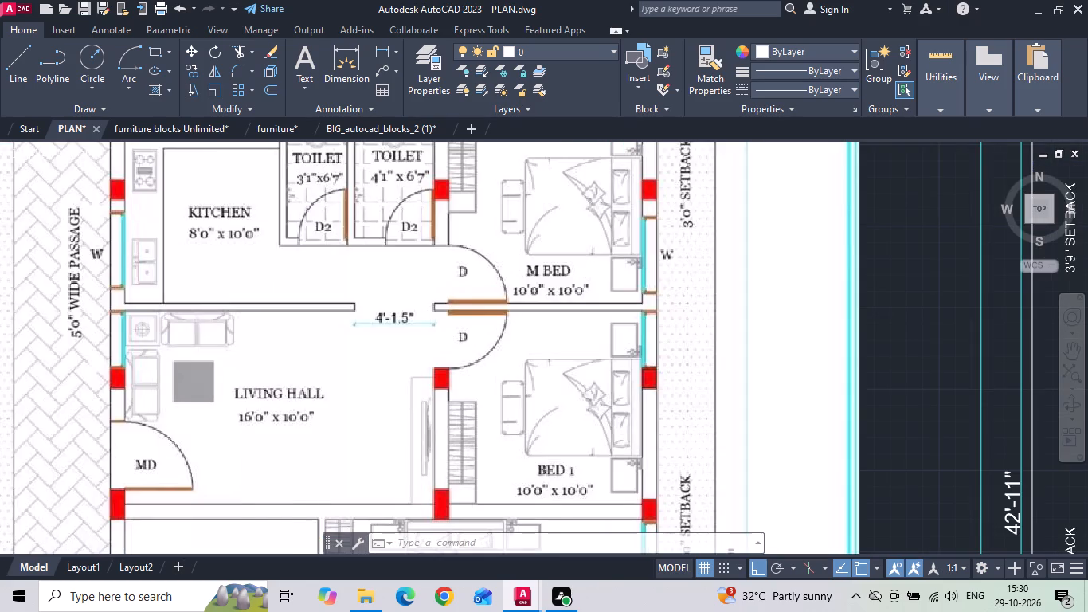
scroll(339, 220, down, 1)
middle_drag(237, 316, 652, 303)
middle_drag(203, 371, 237, 374)
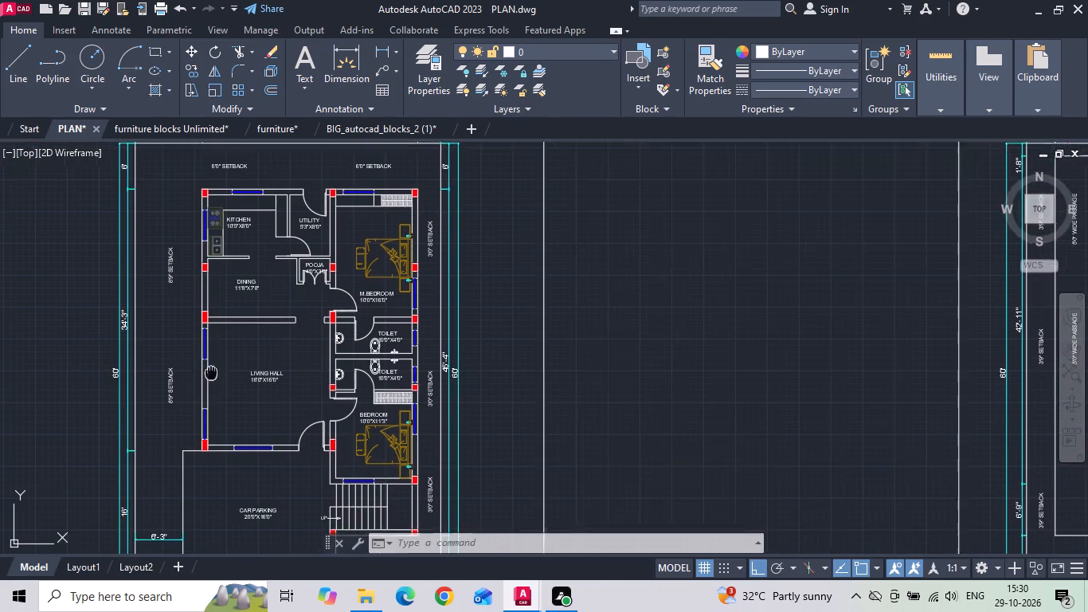
middle_drag(237, 374, 645, 351)
scroll(123, 433, up, 2)
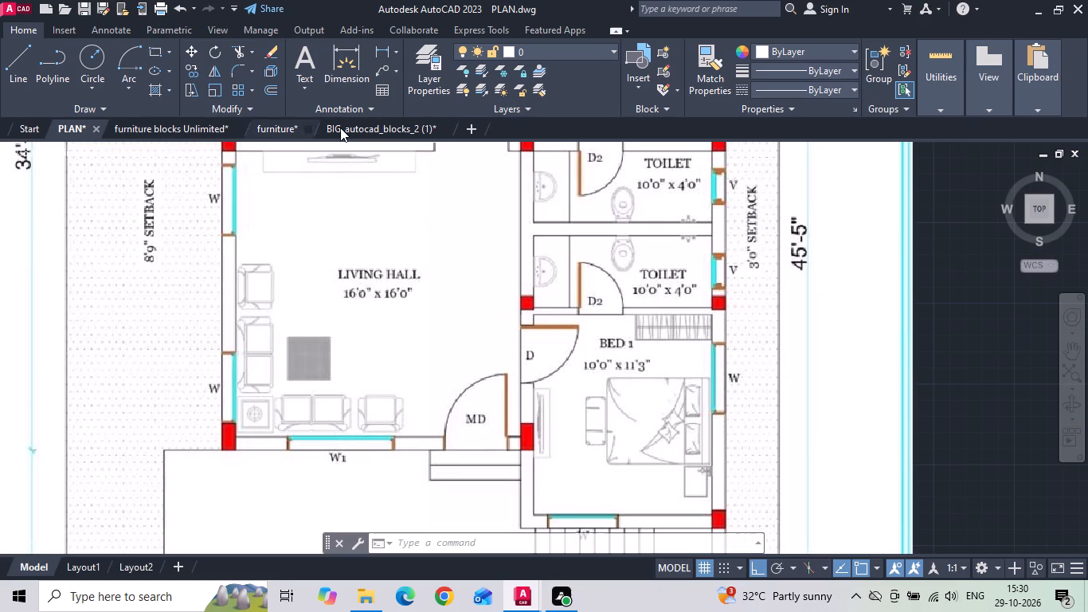
Switch to the furniture blocks Unlimited drawing and look through its block sections for living hall furniture.
click(202, 131)
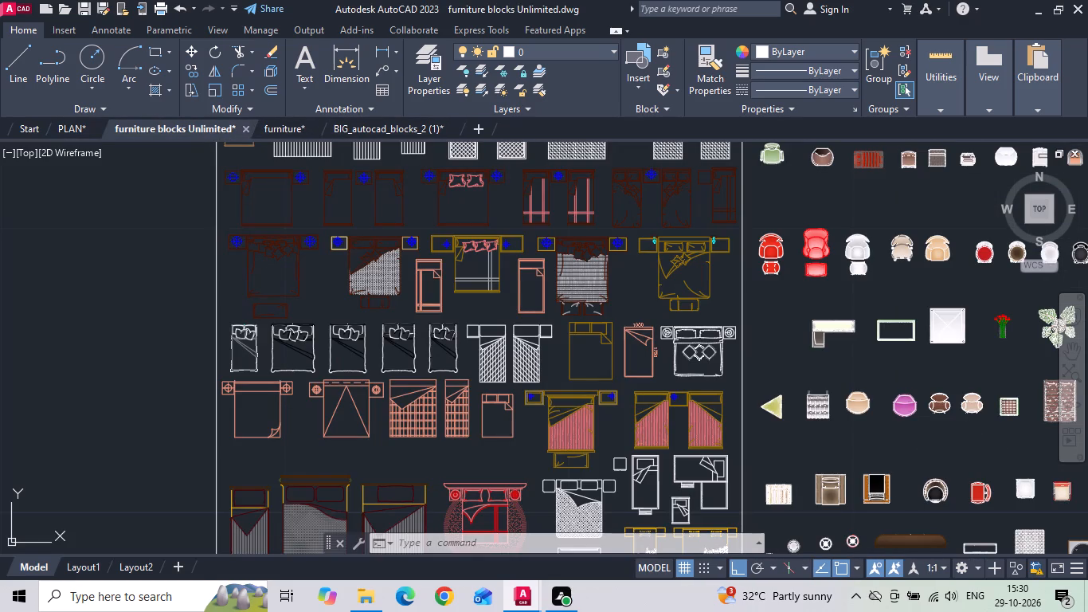
scroll(352, 293, down, 3)
scroll(457, 335, down, 2)
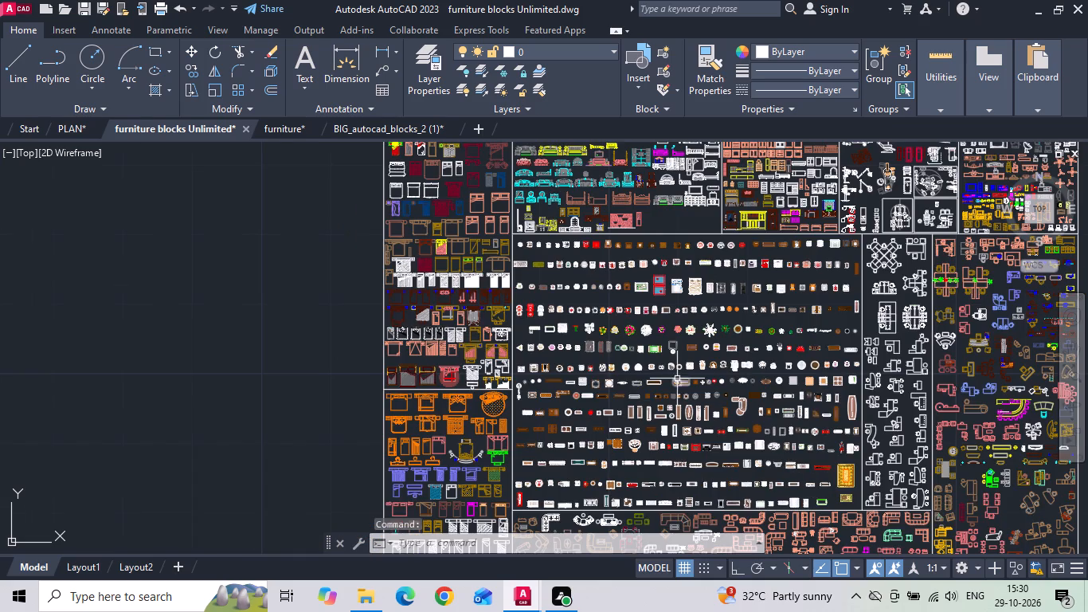
middle_drag(677, 379, 460, 336)
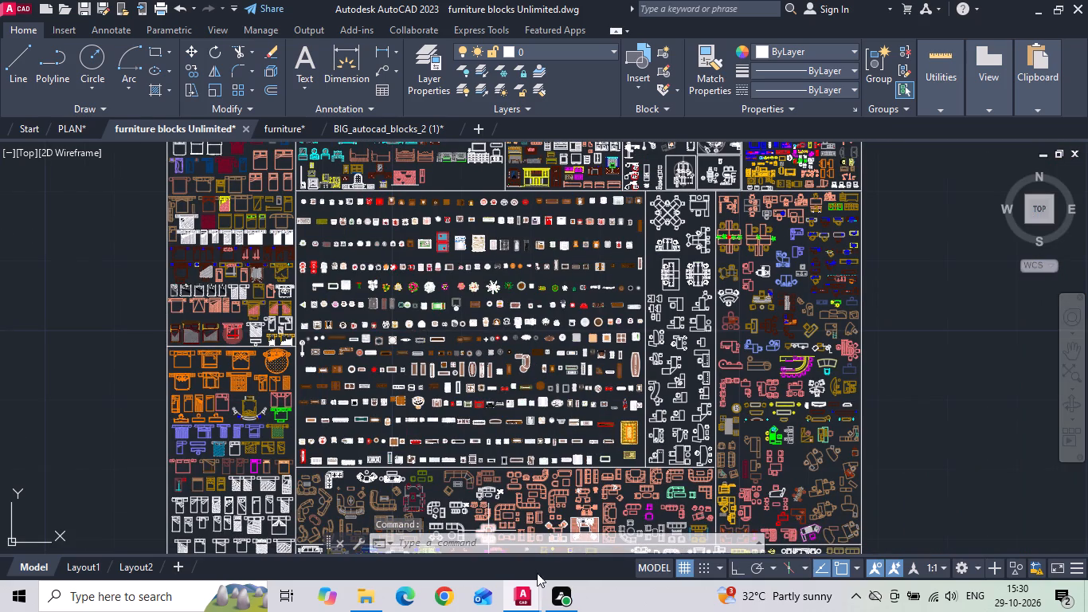
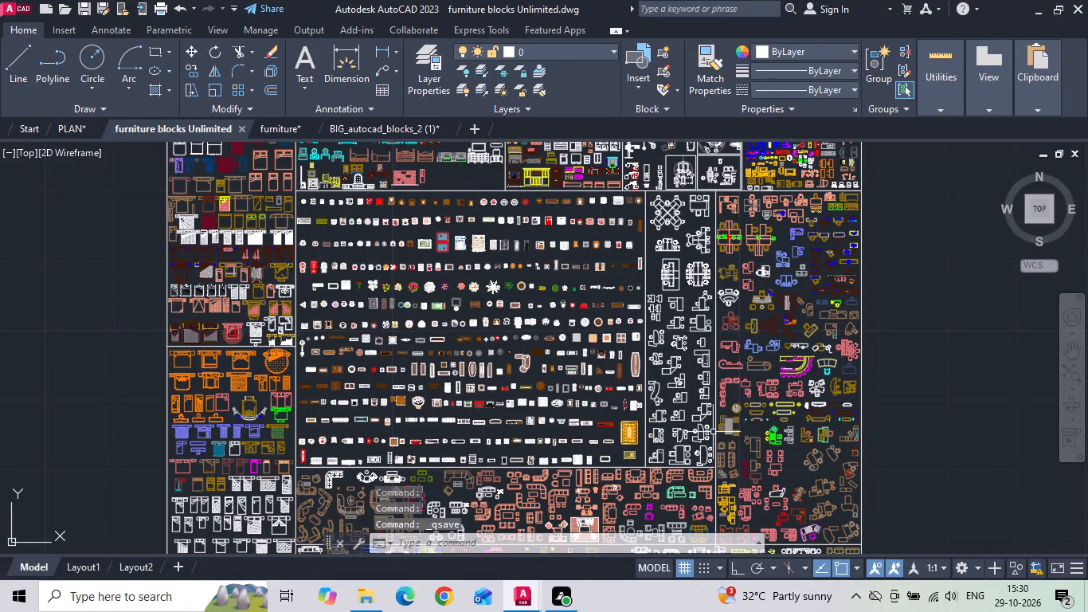
Examine the sofa and seating sections of the furniture blocks drawing for pieces matching the living hall reference in the PLAN drawing.
scroll(726, 376, up, 3)
scroll(460, 288, down, 2)
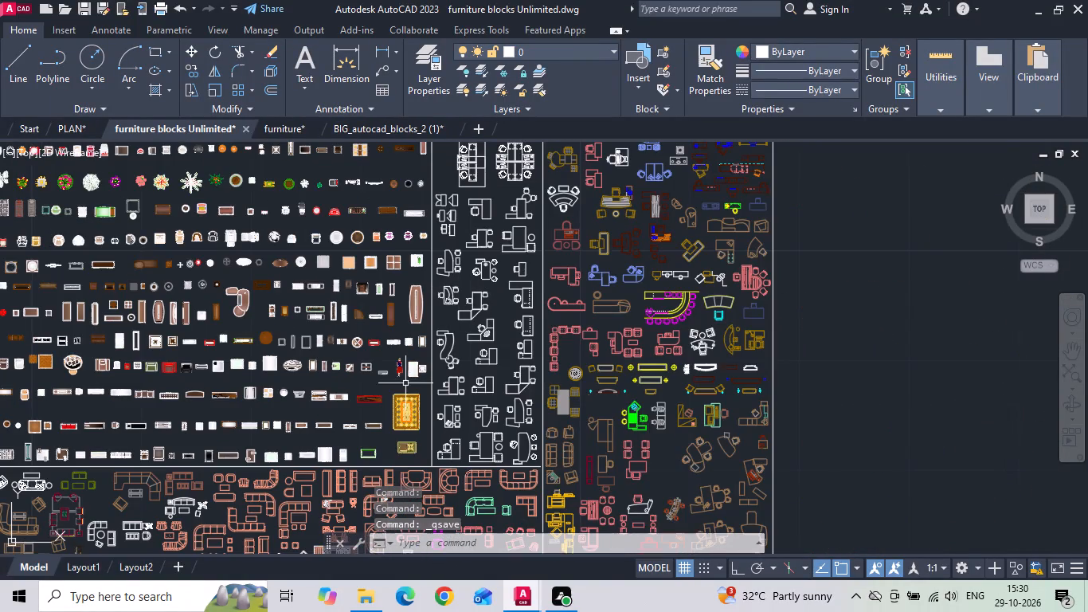
middle_drag(404, 384, 420, 246)
scroll(209, 363, up, 2)
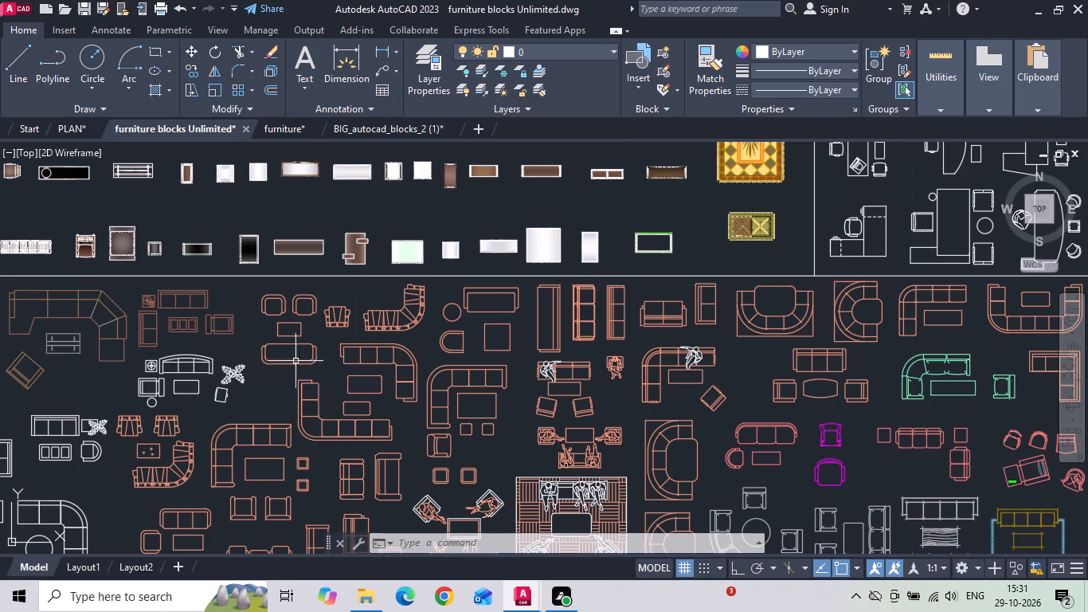
click(66, 130)
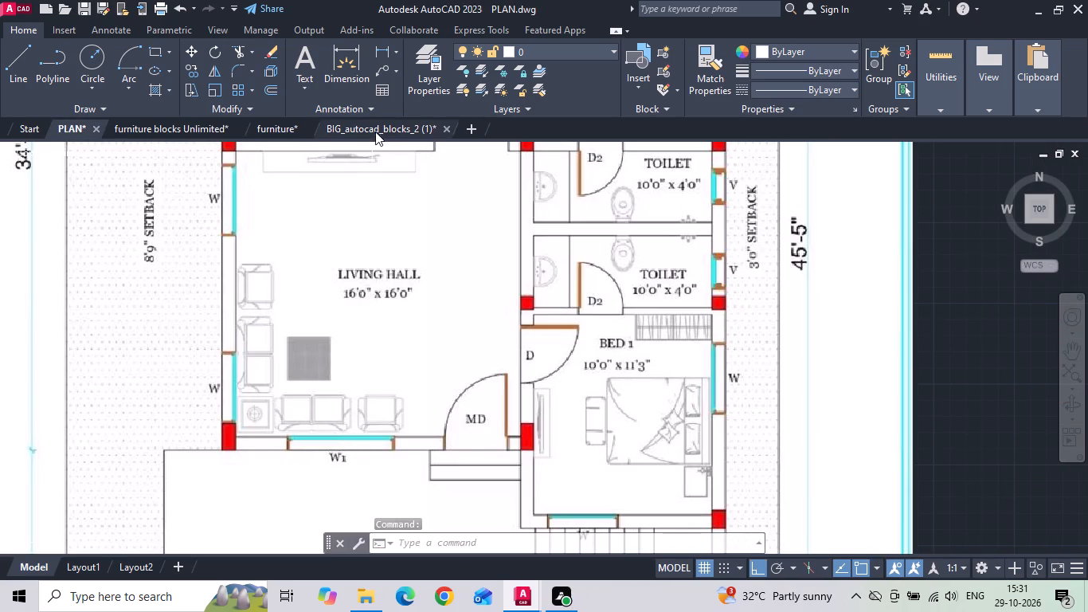
click(191, 129)
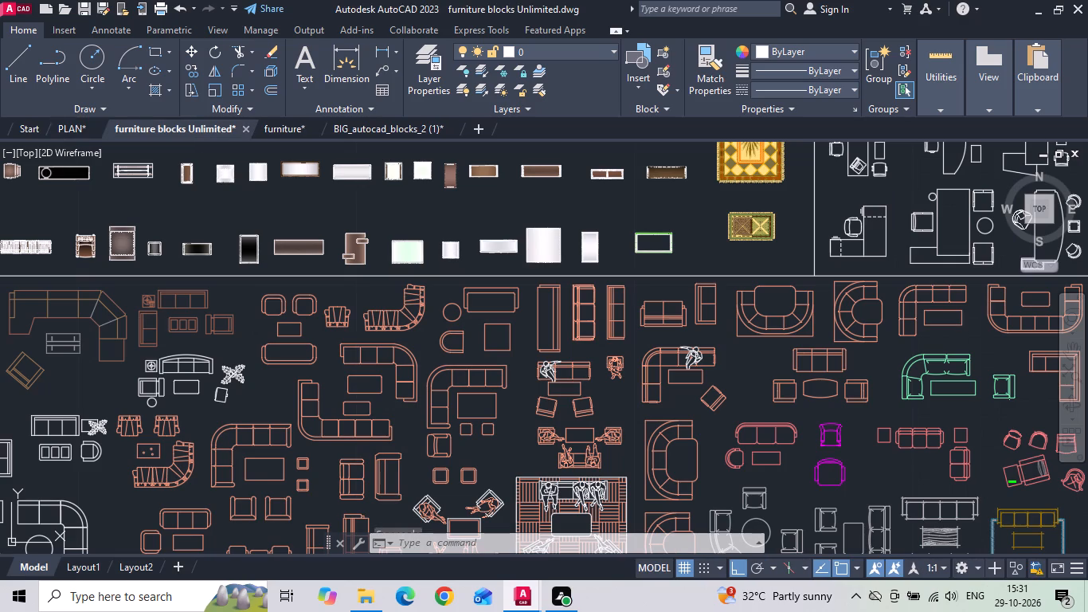
scroll(399, 256, down, 2)
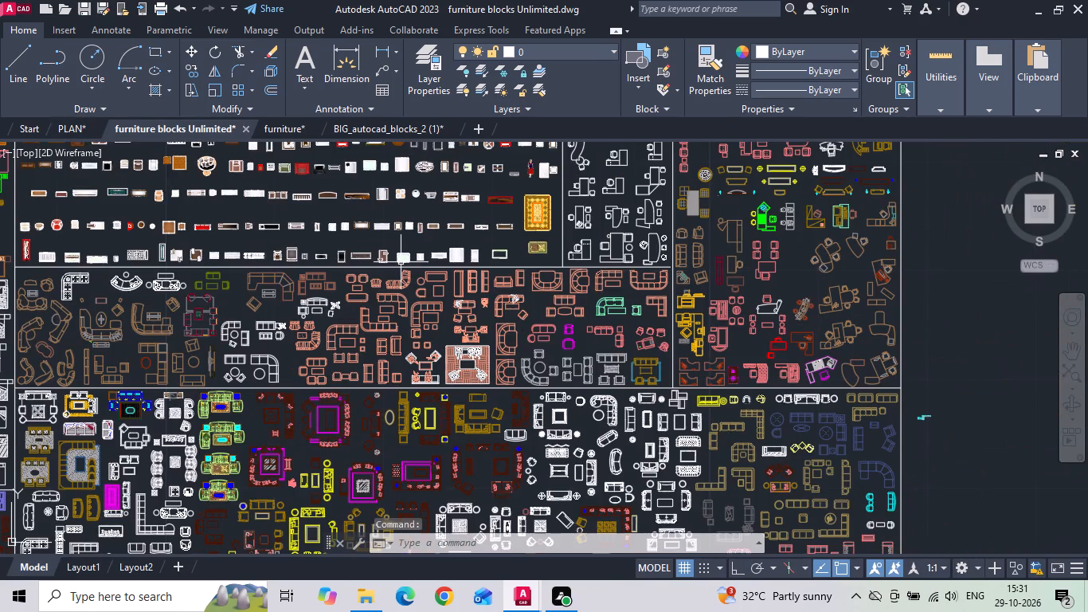
scroll(464, 328, up, 2)
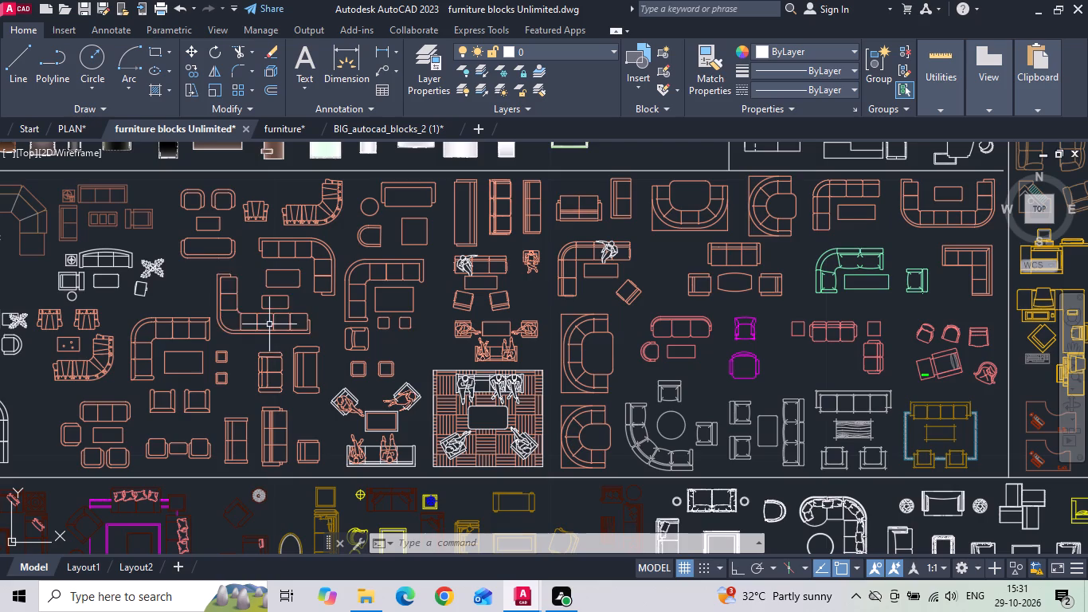
scroll(609, 289, down, 2)
scroll(219, 342, up, 1)
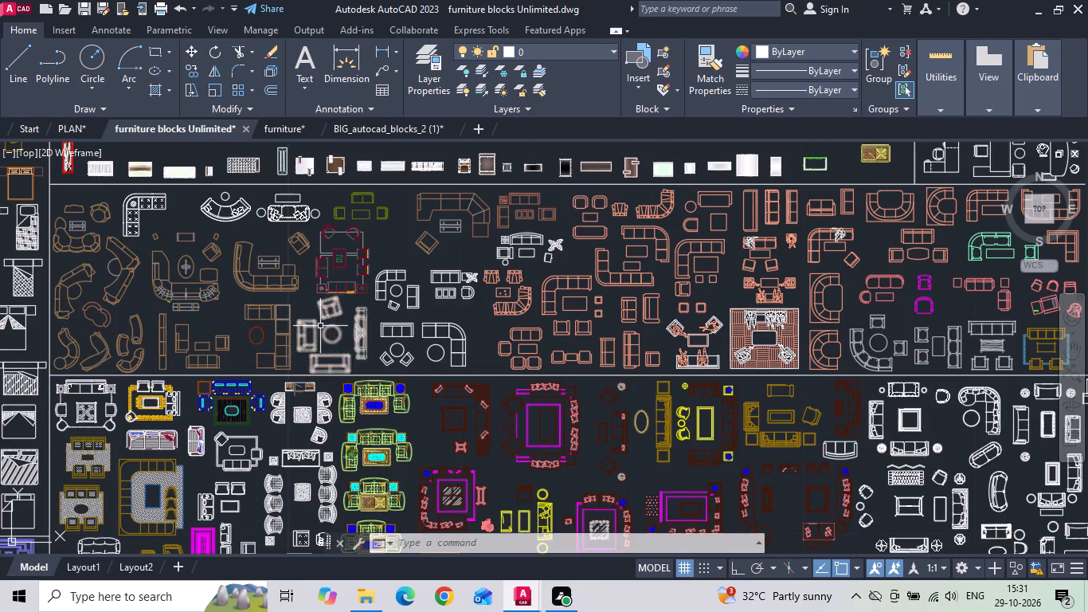
middle_drag(358, 412, 256, 262)
middle_drag(290, 435, 283, 306)
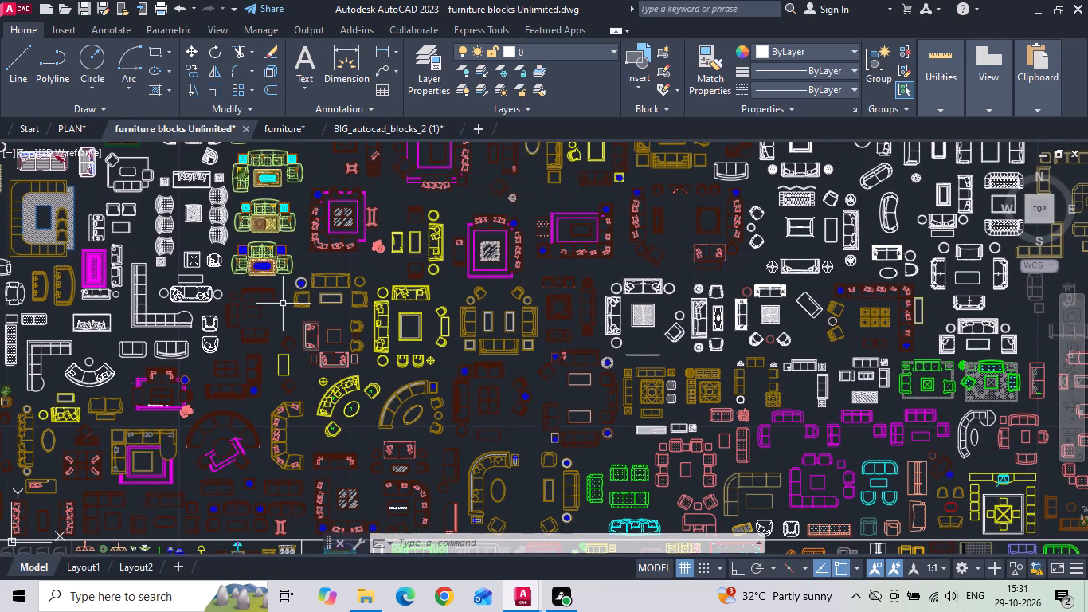
middle_drag(271, 423, 378, 314)
scroll(230, 412, up, 3)
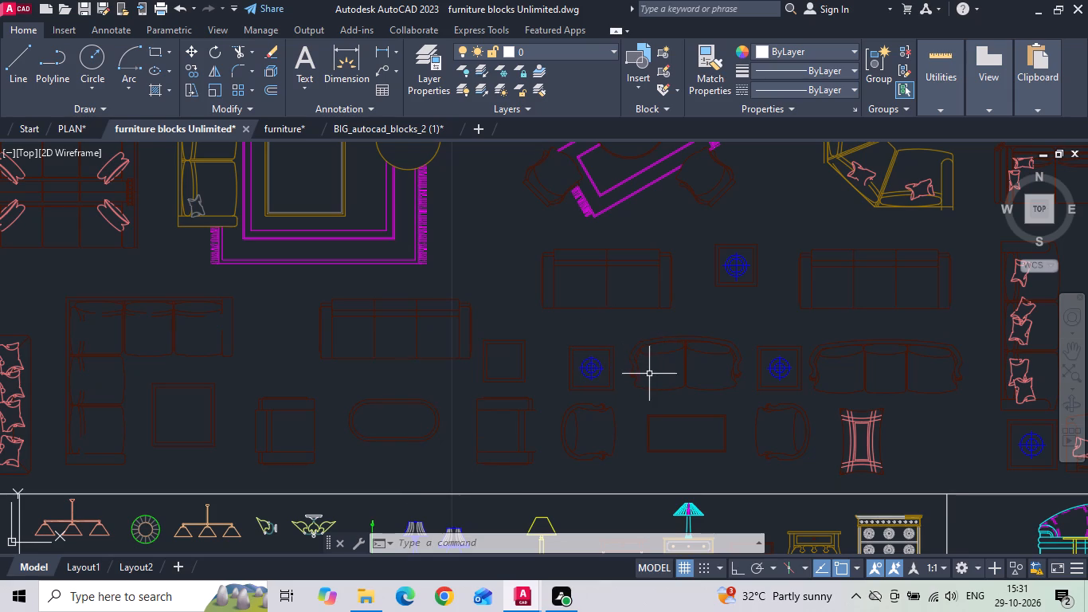
scroll(641, 364, down, 3)
scroll(335, 398, up, 1)
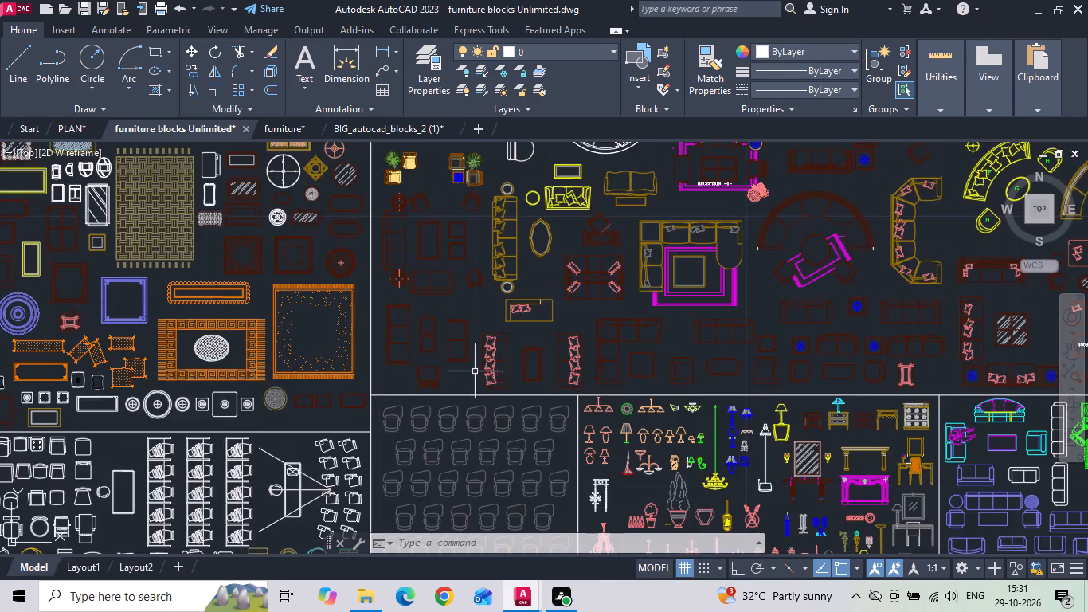
scroll(484, 363, up, 2)
scroll(411, 279, down, 1)
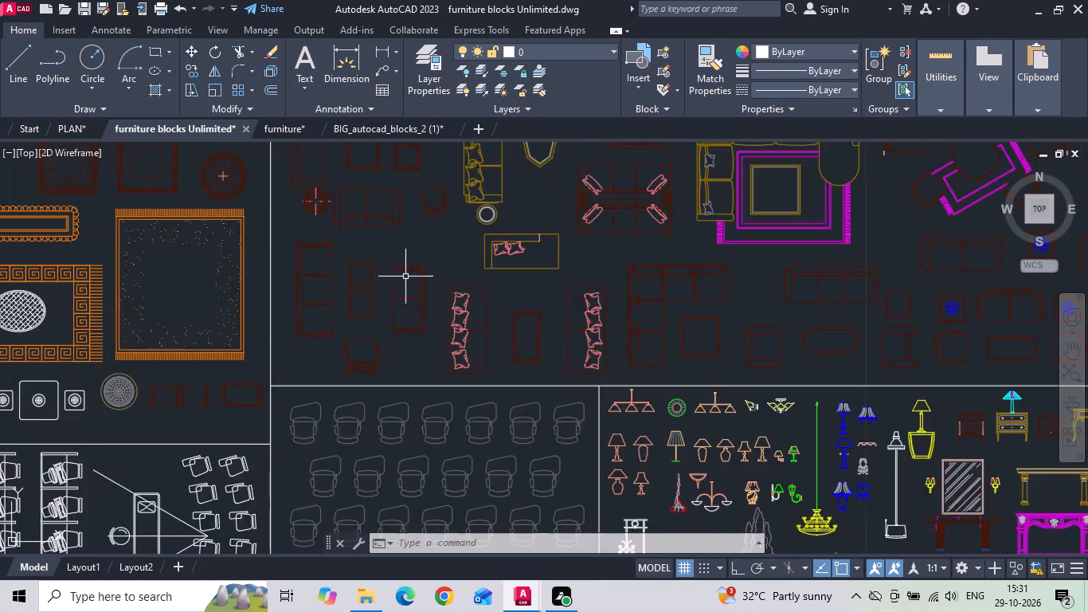
scroll(401, 276, down, 1)
scroll(335, 226, up, 2)
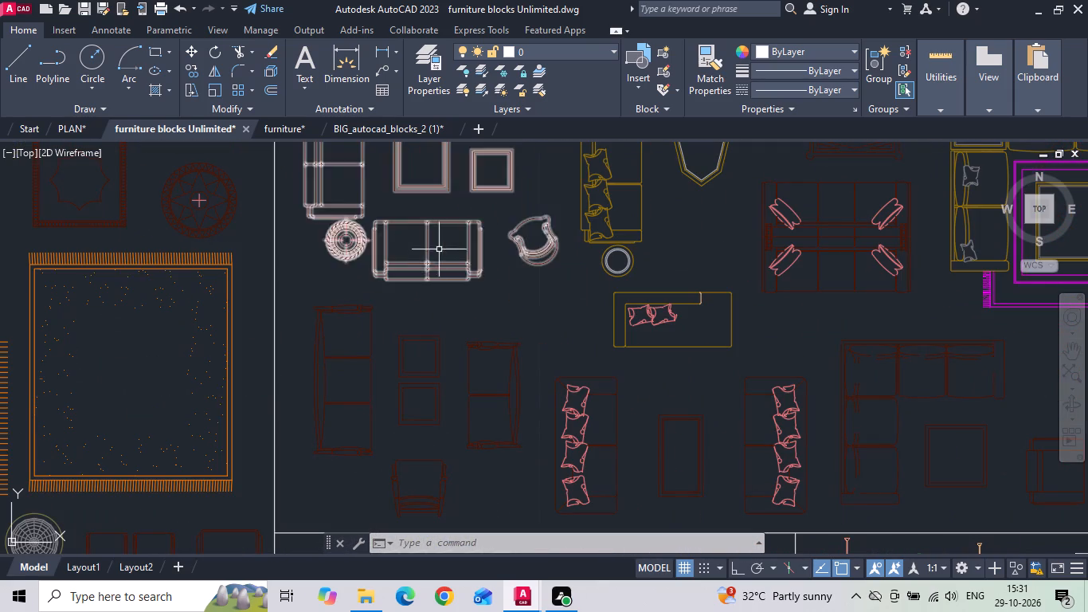
scroll(285, 304, down, 3)
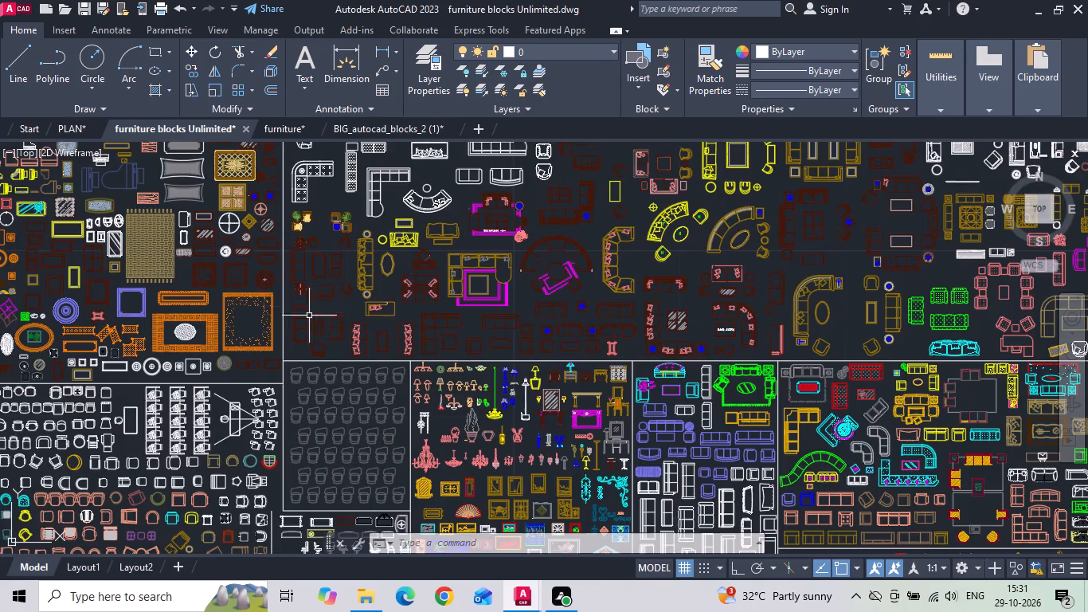
scroll(807, 313, up, 2)
middle_drag(772, 328, 291, 325)
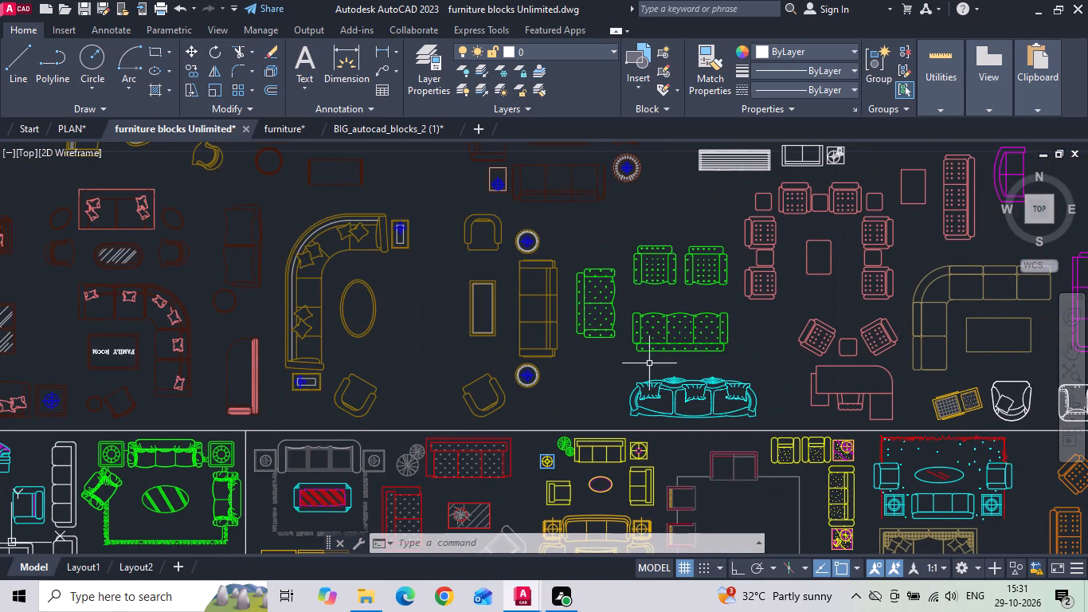
middle_drag(654, 363, 253, 396)
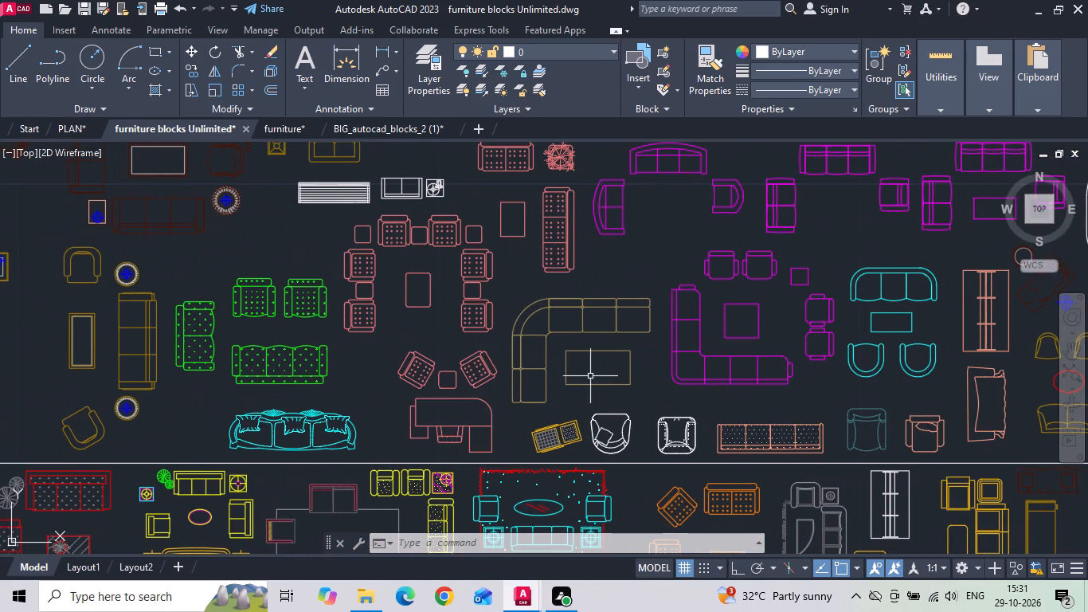
middle_drag(580, 379, 249, 379)
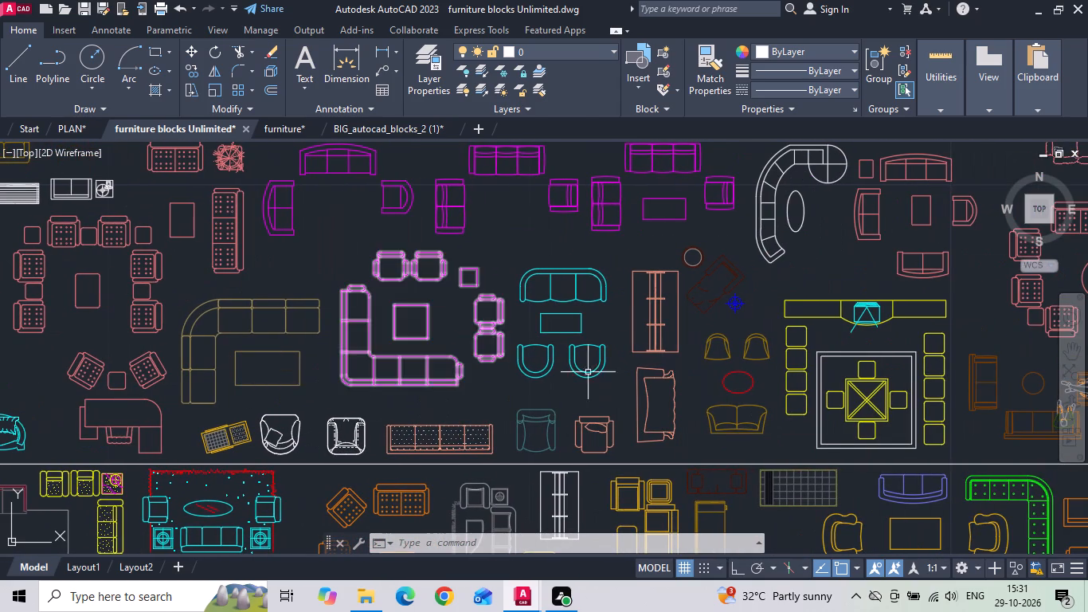
middle_drag(654, 361, 297, 311)
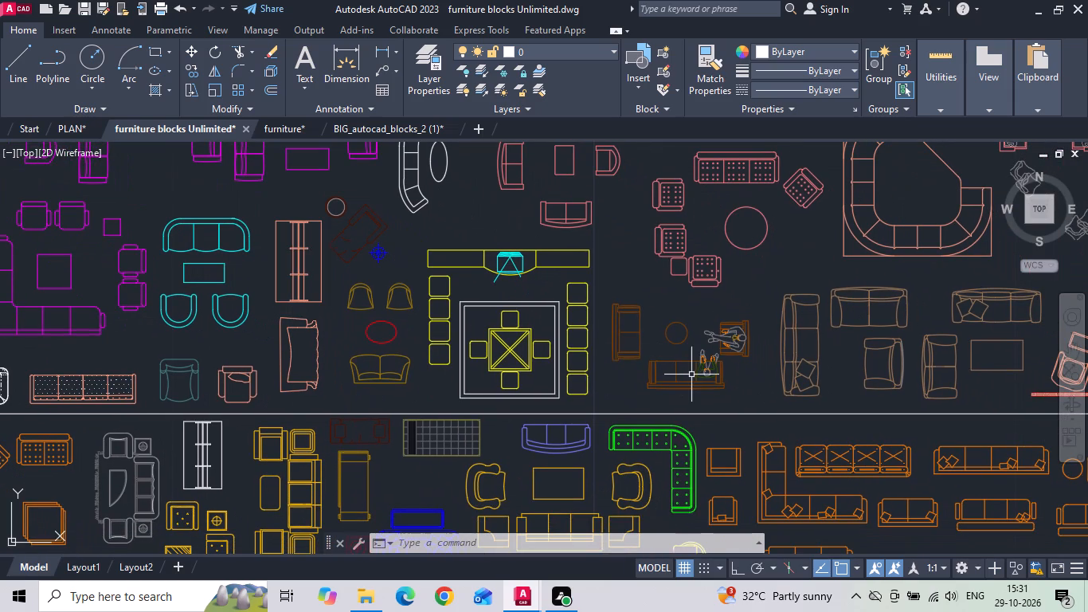
middle_drag(644, 344, 426, 278)
middle_drag(485, 409, 476, 390)
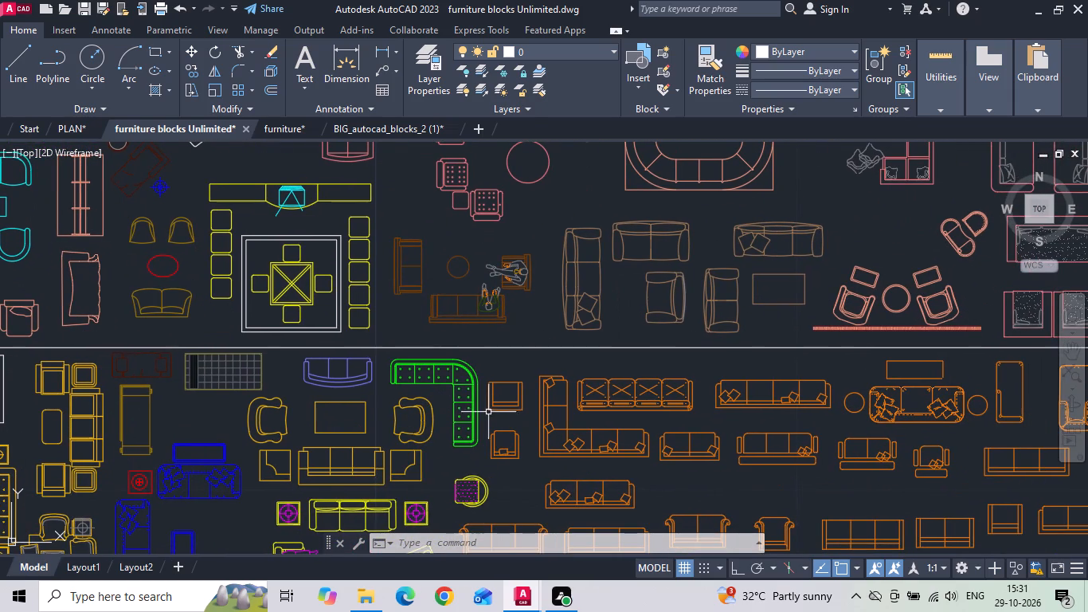
middle_drag(476, 390, 425, 264)
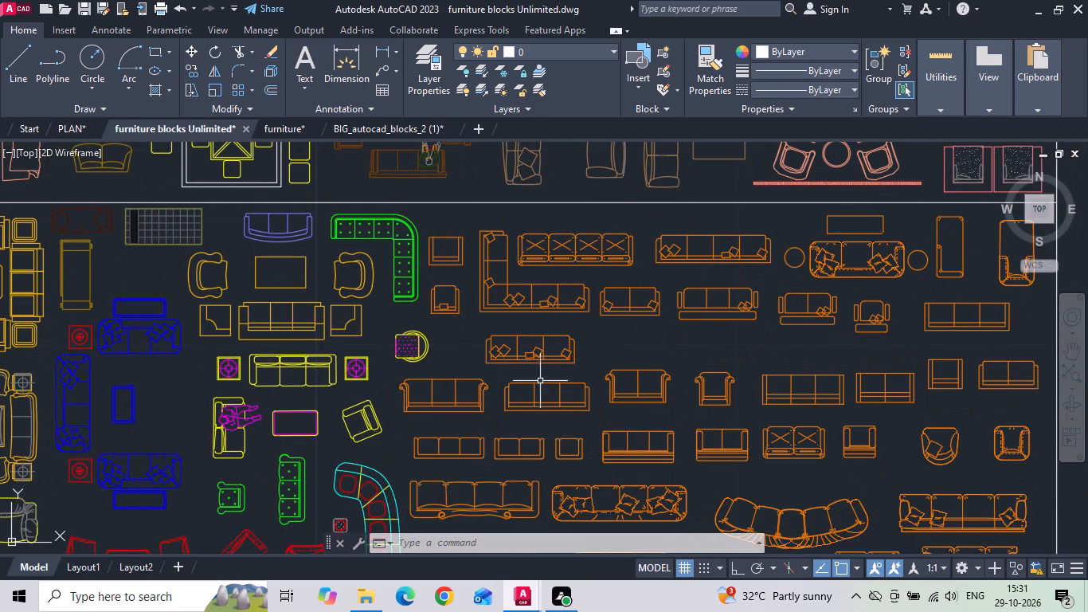
middle_drag(593, 394, 581, 281)
middle_drag(555, 346, 558, 254)
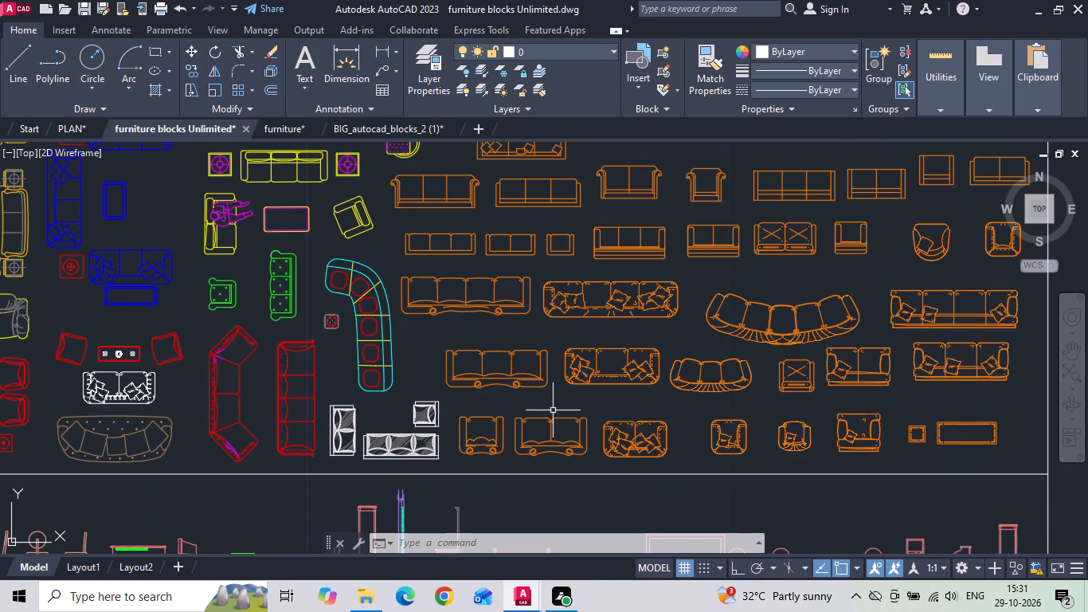
Copy the orange armchair, matching two-seater sofa and rectangular table blocks into the ground floor living hall of the PLAN drawing.
click(553, 410)
click(484, 431)
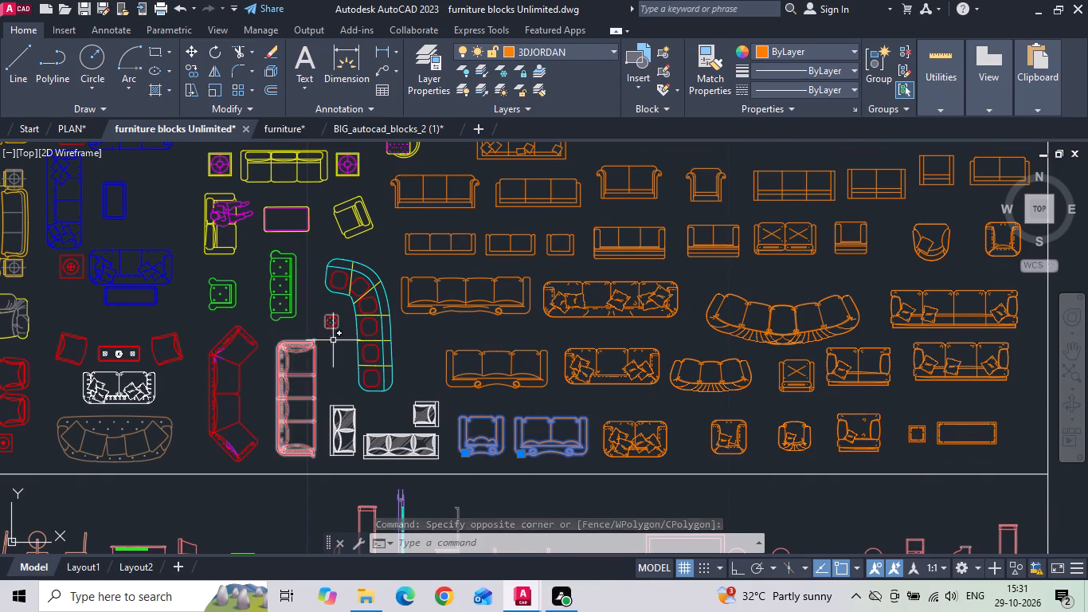
scroll(418, 333, down, 1)
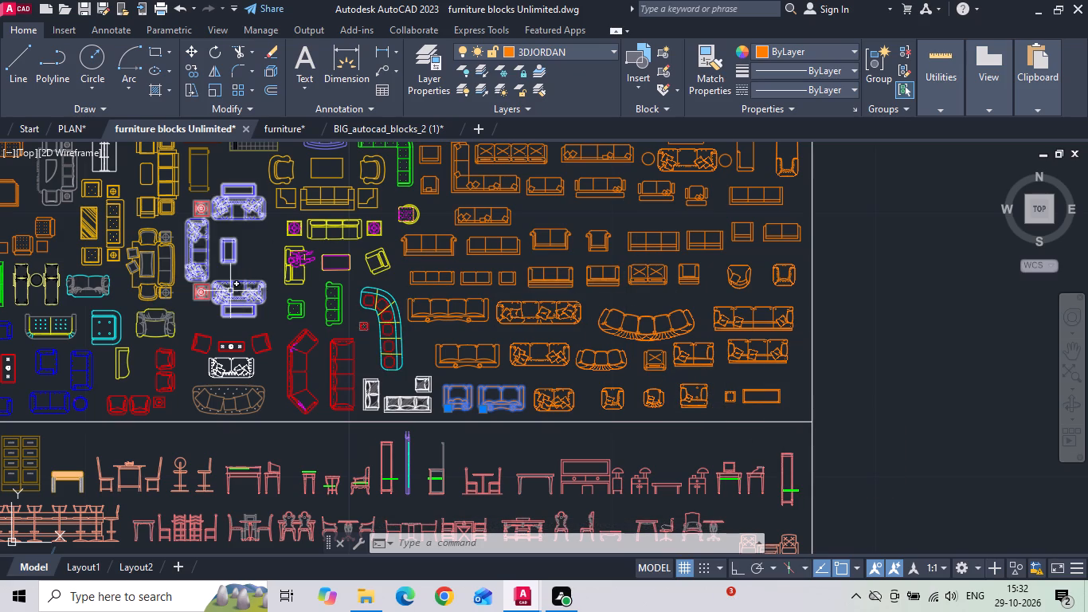
click(755, 387)
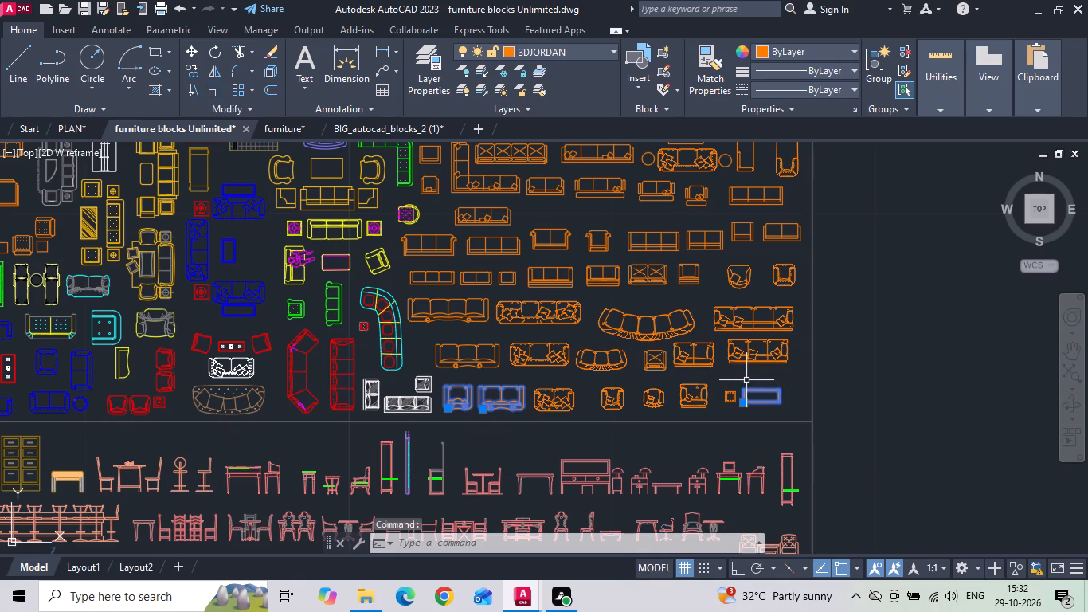
key(ctrl+c)
click(76, 127)
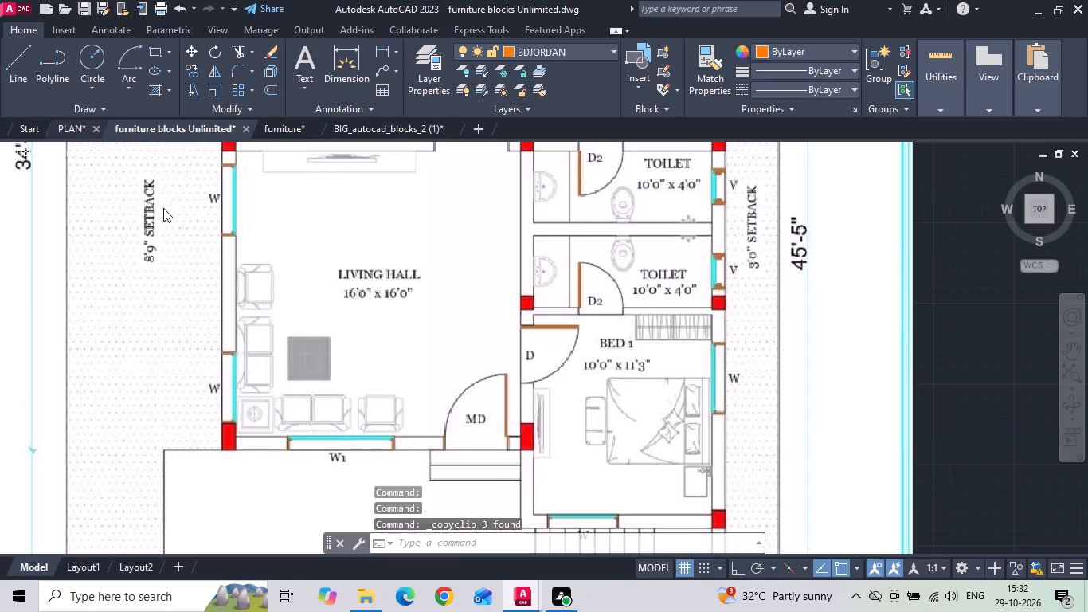
key(ctrl+v)
scroll(358, 279, down, 3)
scroll(666, 294, up, 2)
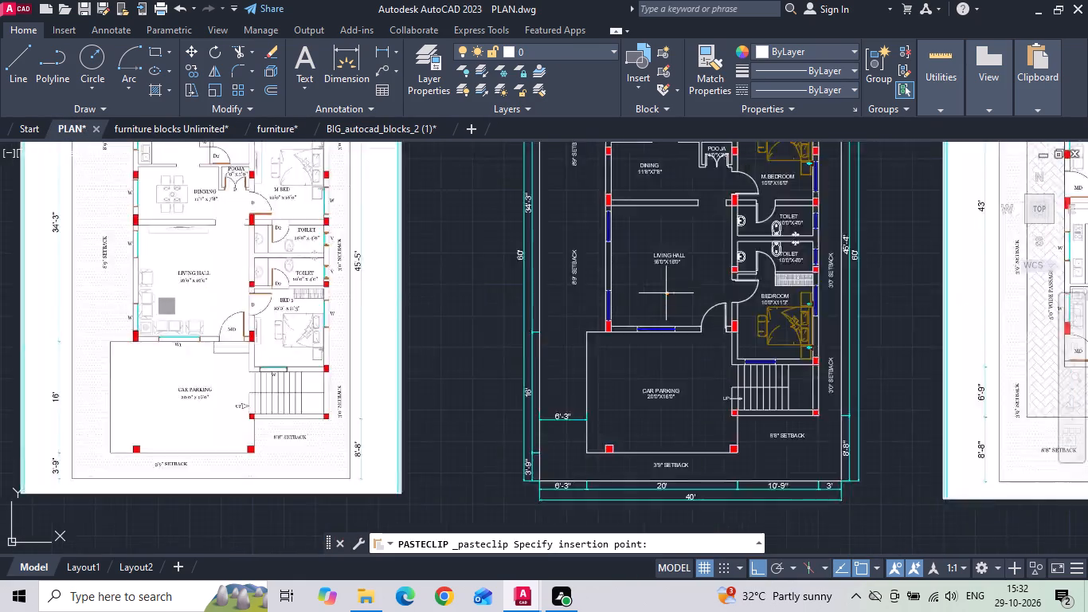
scroll(667, 293, up, 2)
click(533, 373)
Scale the three pasted furniture blocks together by a factor of 39.3701.
drag(511, 394, 526, 381)
click(584, 340)
right_click(584, 339)
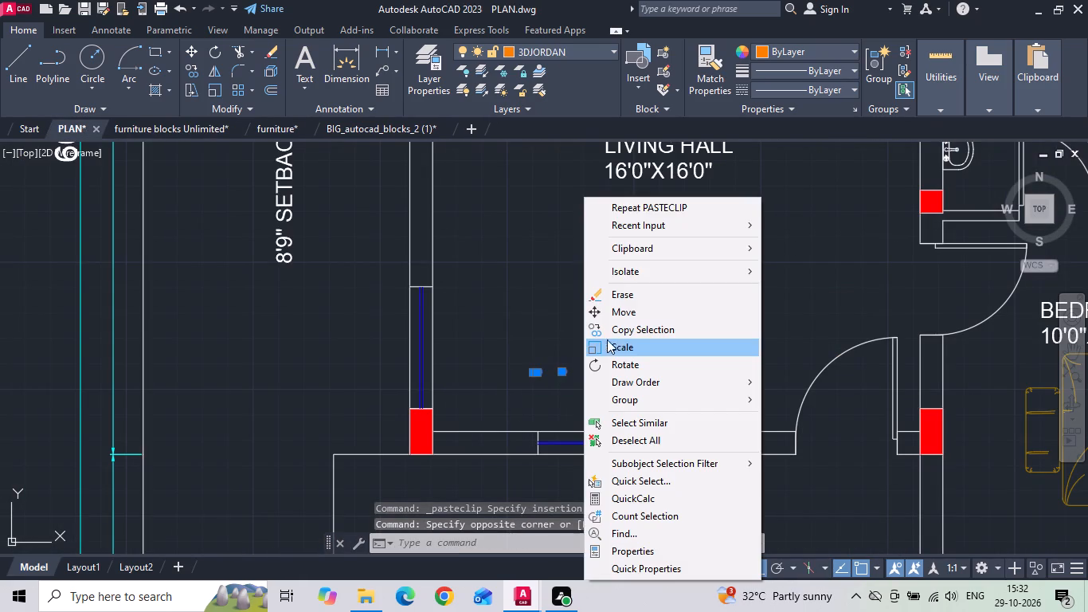
click(620, 348)
click(537, 377)
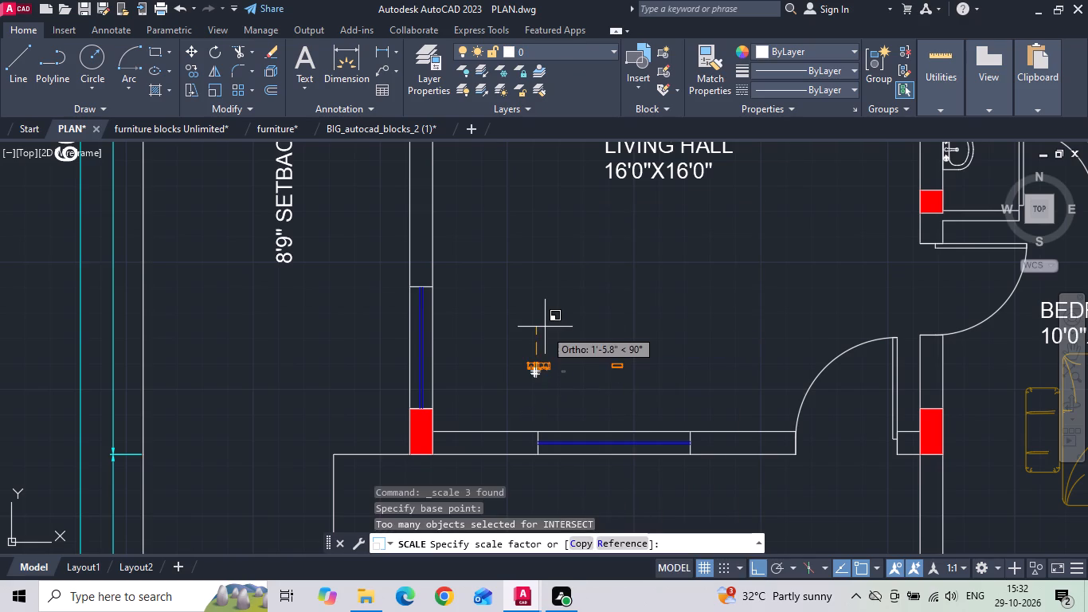
text(39.3701)
key(Return)
scroll(528, 324, down, 3)
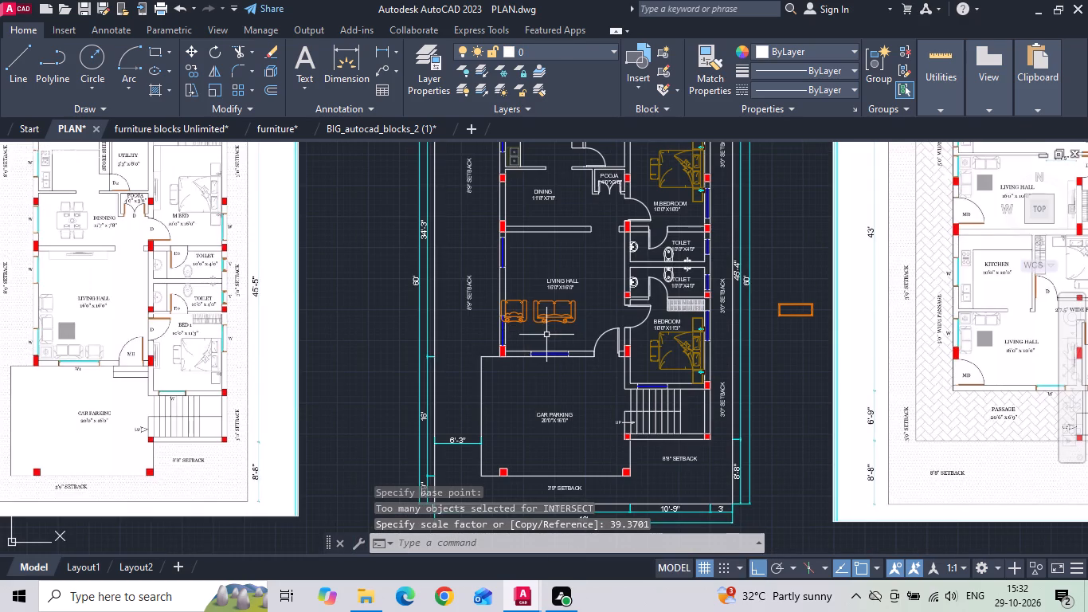
Move the two-seater sofa down to the living hall's lower wall, in front of the window.
scroll(549, 335, up, 1)
click(559, 298)
click(546, 307)
right_click(546, 307)
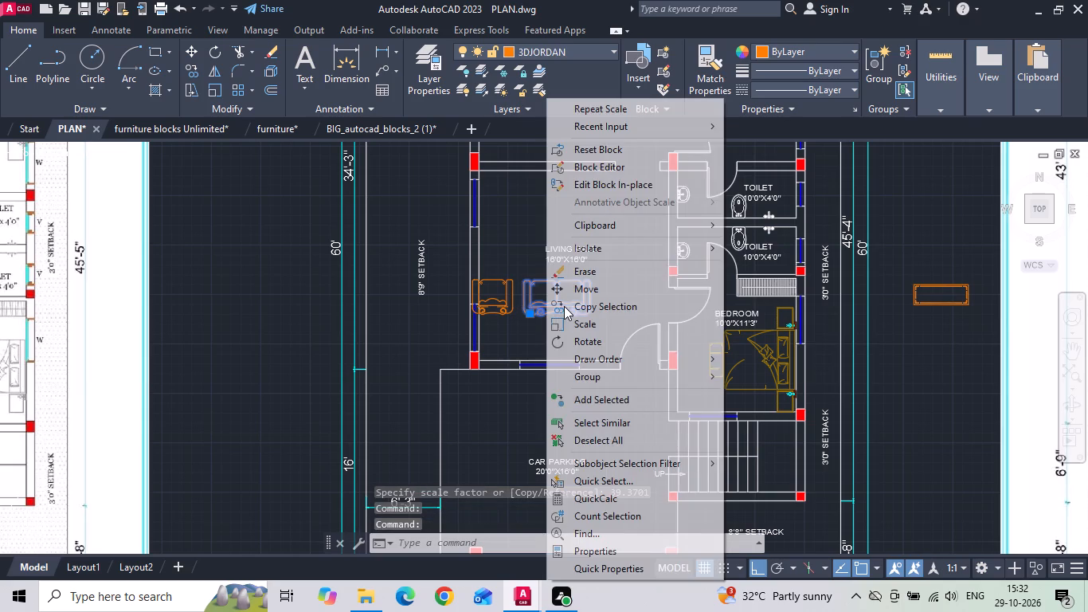
click(570, 287)
scroll(530, 326, up, 3)
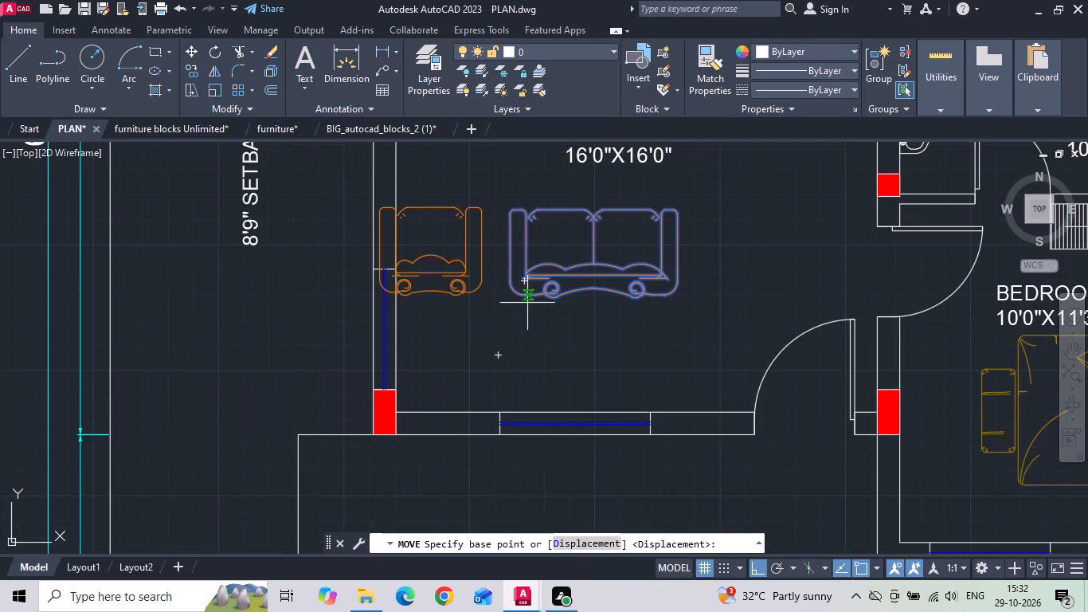
click(526, 300)
click(501, 411)
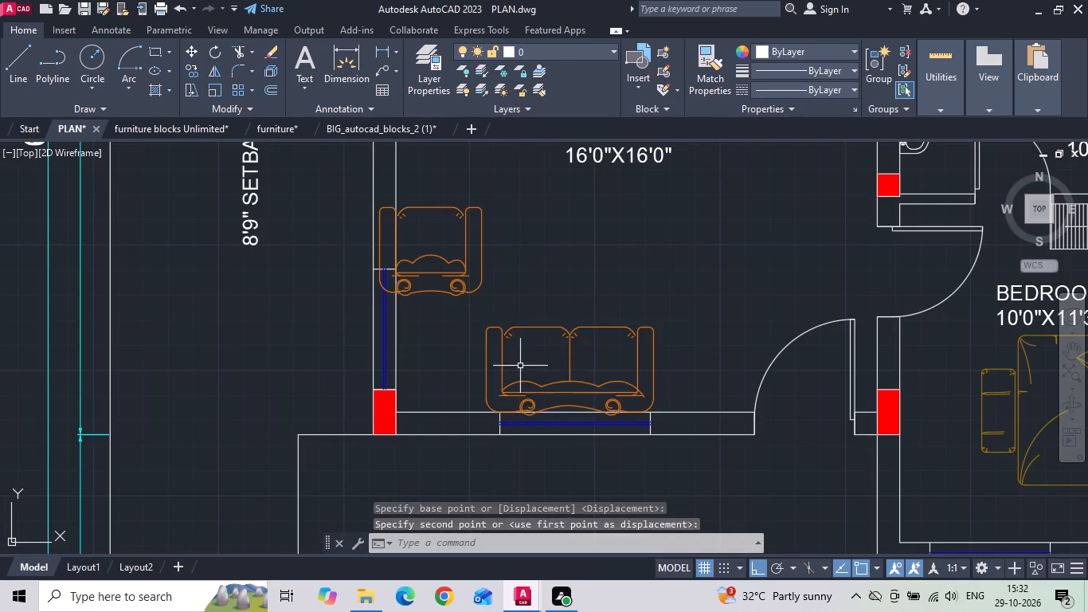
Move the two-seater sofa slightly up so its scrolled back edge meets the inner face of the window wall.
middle_drag(517, 347, 505, 289)
click(628, 296)
right_click(618, 291)
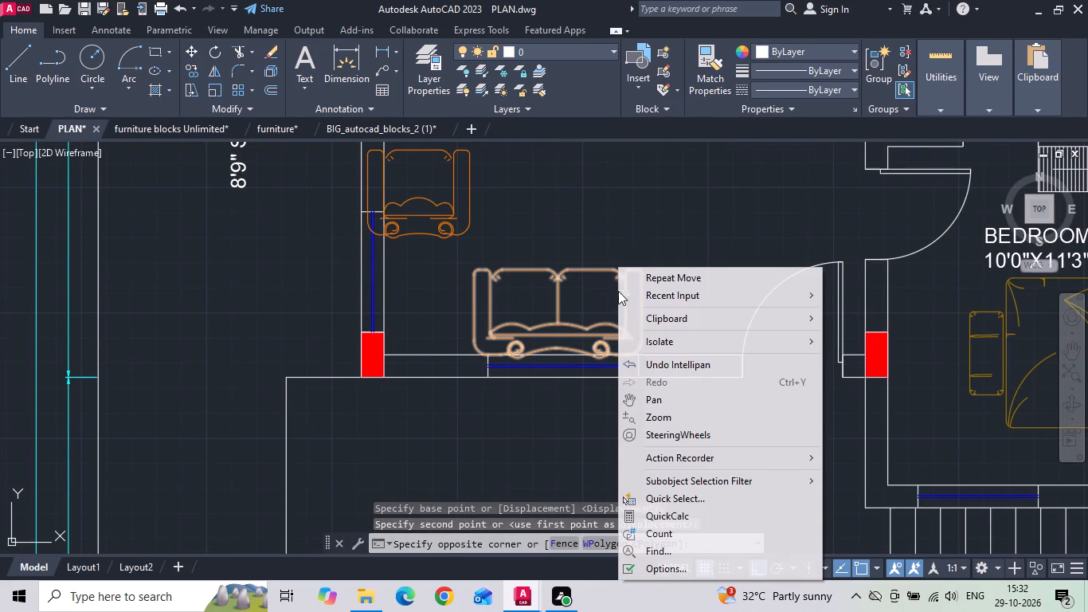
click(579, 288)
right_click(577, 288)
click(610, 293)
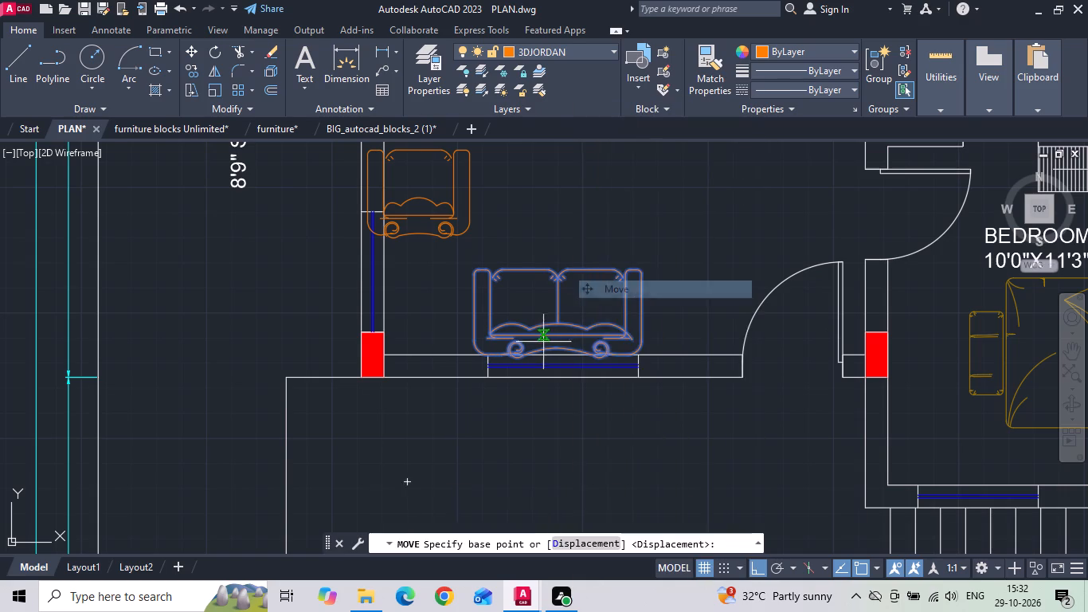
scroll(539, 351, up, 4)
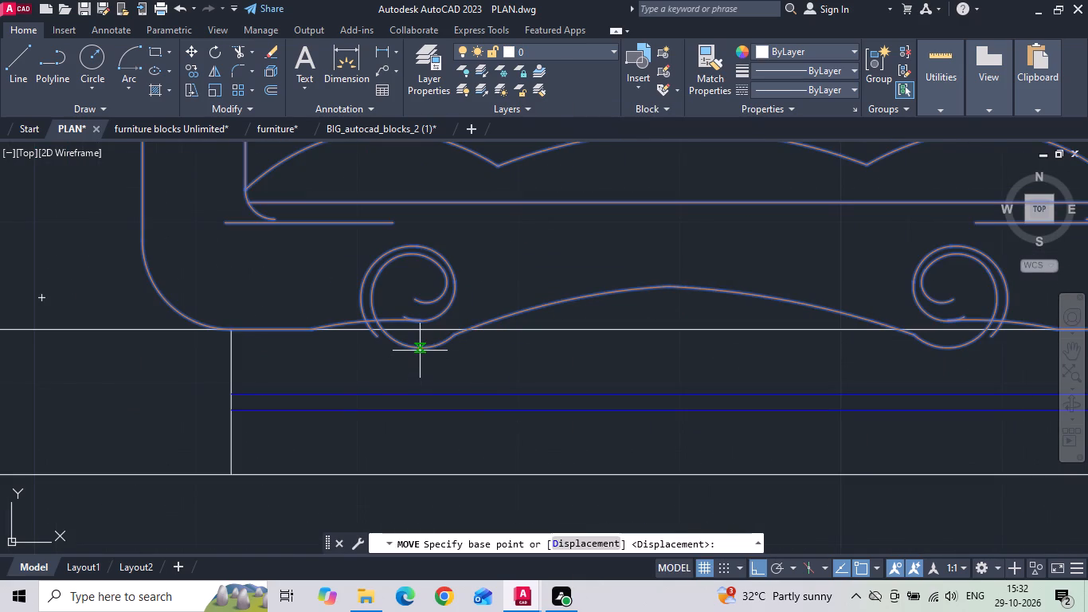
click(420, 351)
click(421, 324)
scroll(566, 325, down, 6)
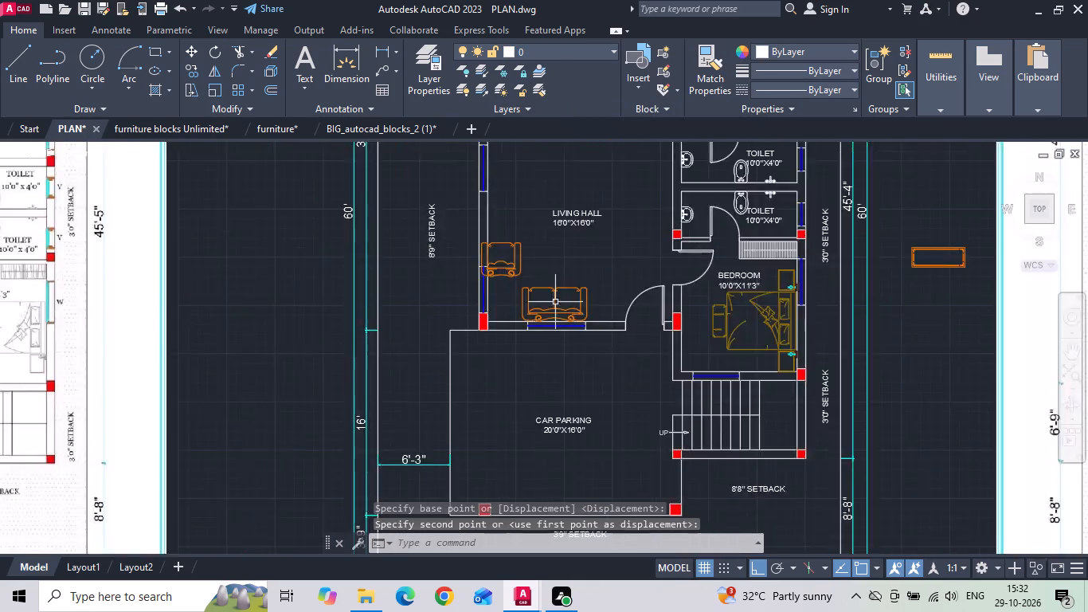
Move the orange armchair to the living hall's lower wall, beside the two-seater sofa on the entrance door side.
scroll(558, 304, down, 1)
scroll(550, 301, up, 3)
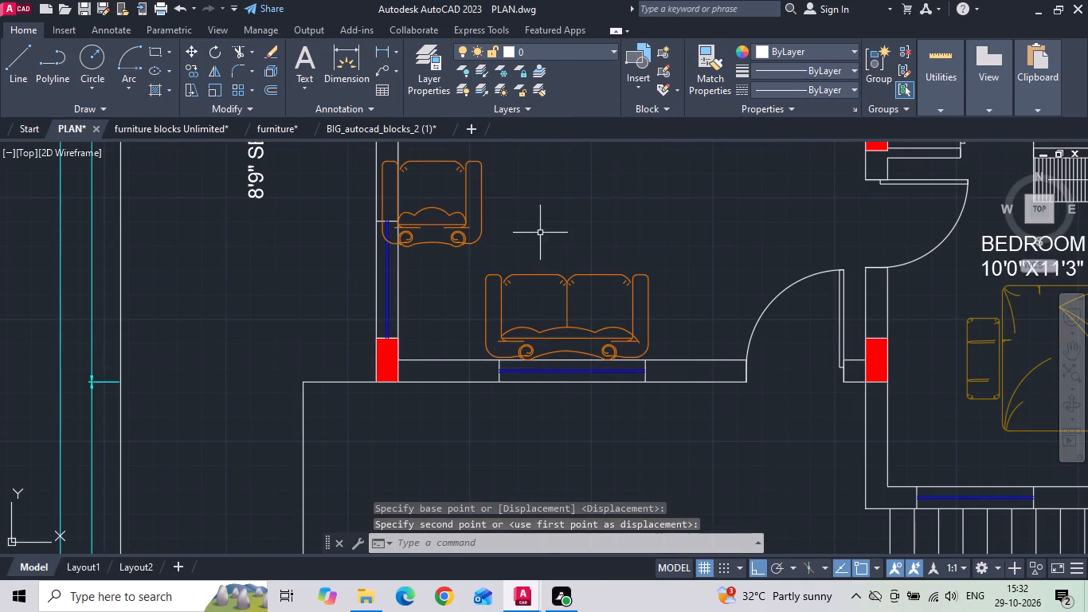
drag(536, 230, 499, 229)
click(450, 227)
right_click(450, 226)
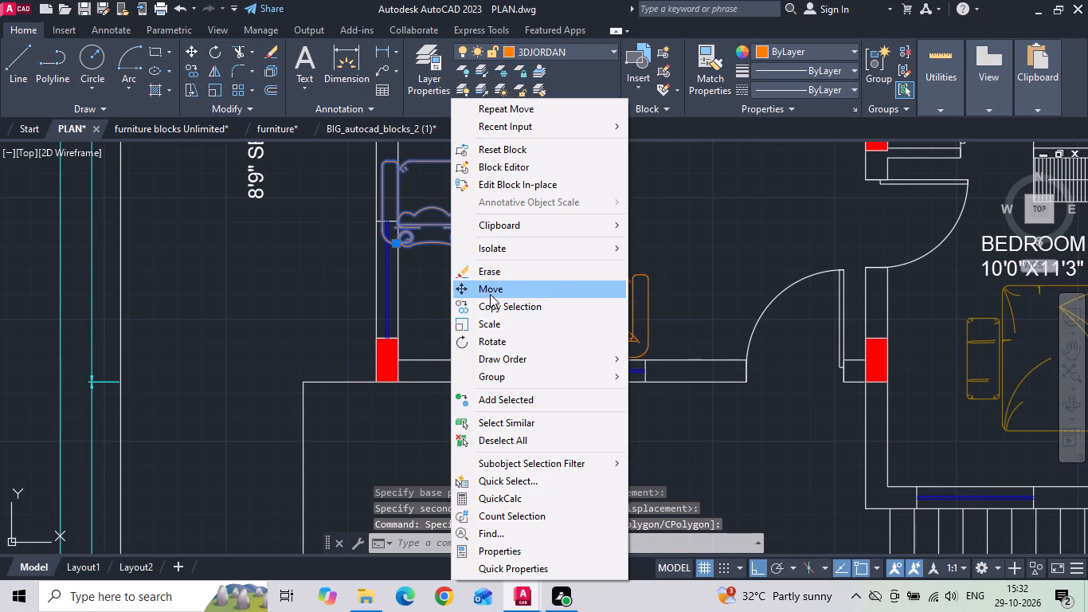
click(490, 294)
scroll(405, 264, up, 2)
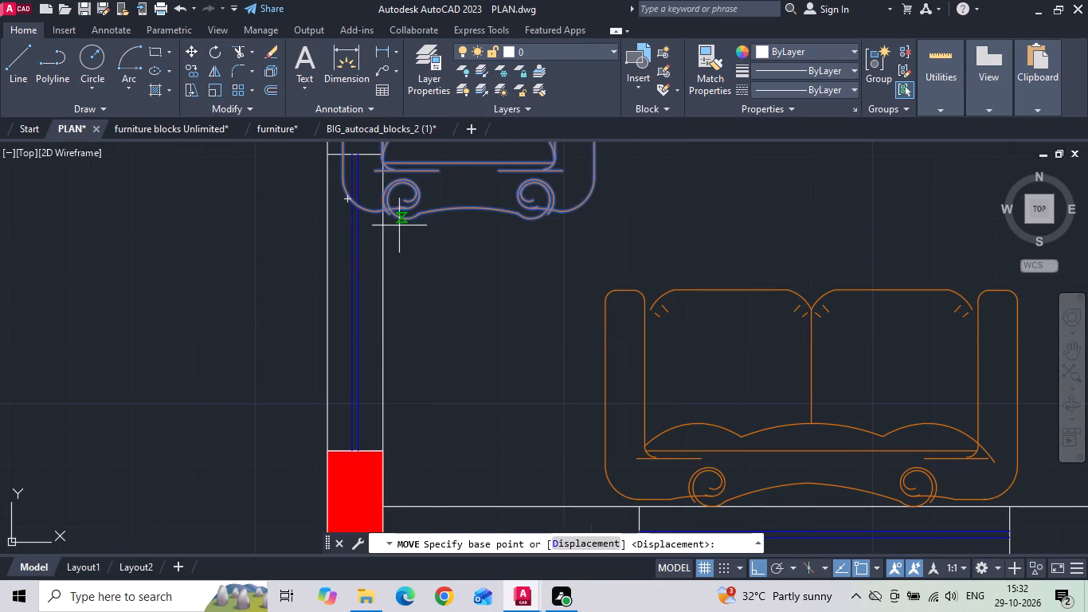
click(404, 222)
scroll(404, 222, down, 3)
scroll(633, 282, up, 3)
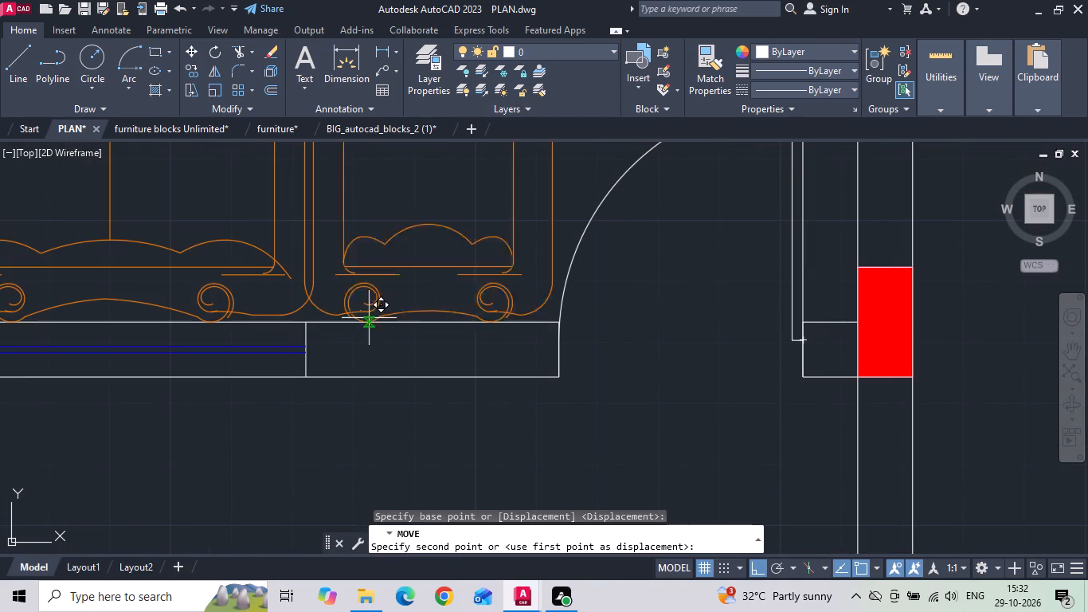
click(357, 322)
scroll(503, 321, down, 2)
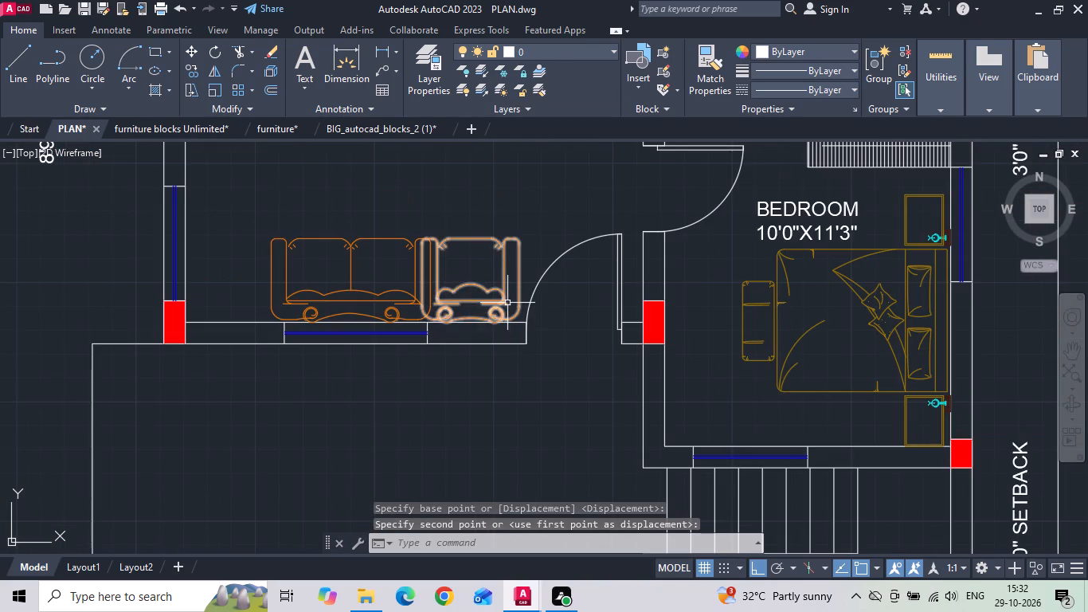
Copy the small square side table with a round lamp from the furniture blocks Unlimited drawing into PLAN, beside the two-seater sofa.
click(186, 137)
scroll(787, 315, down, 2)
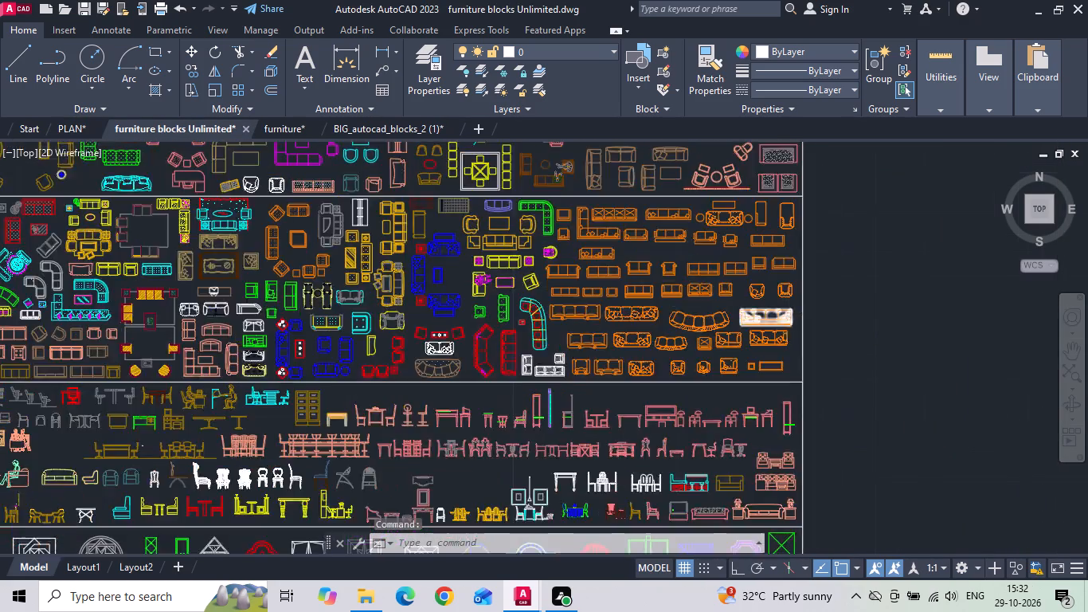
scroll(748, 299, up, 3)
scroll(753, 290, down, 4)
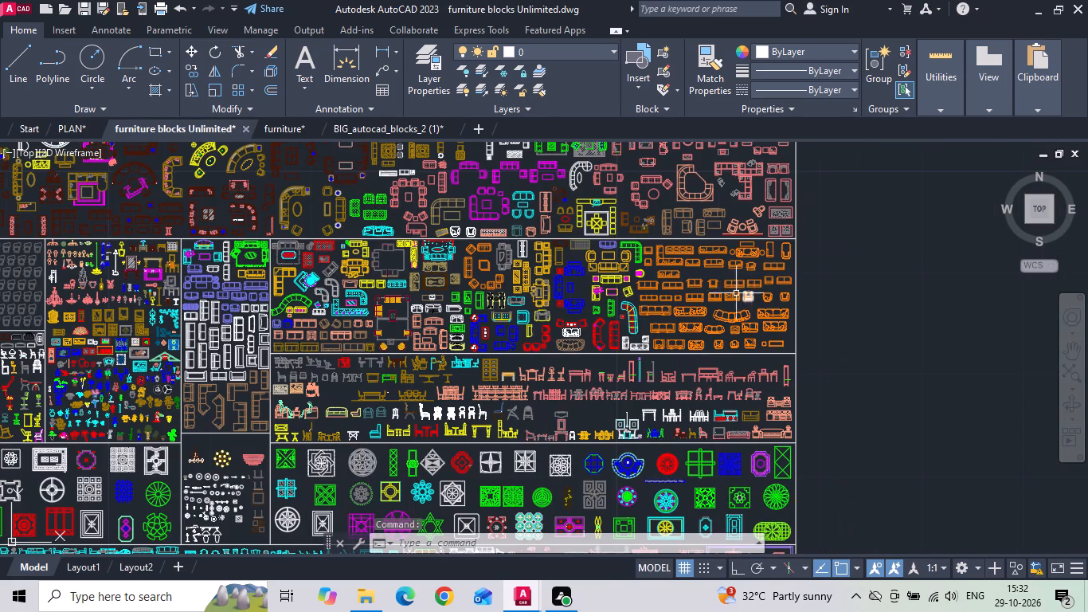
middle_drag(161, 426, 483, 375)
scroll(129, 371, up, 2)
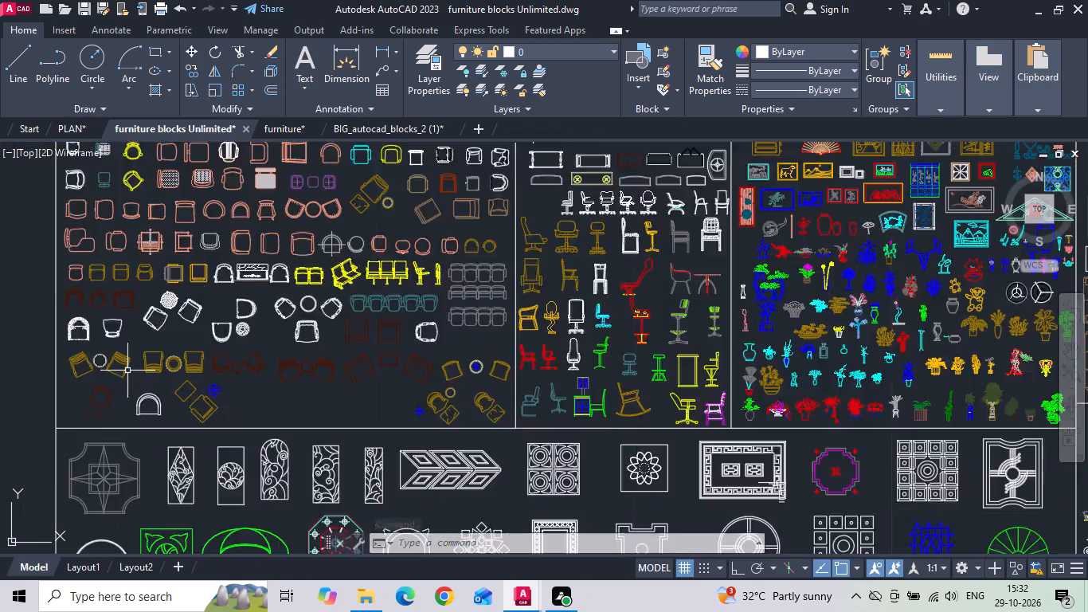
scroll(127, 371, up, 2)
scroll(466, 389, down, 2)
scroll(520, 249, up, 1)
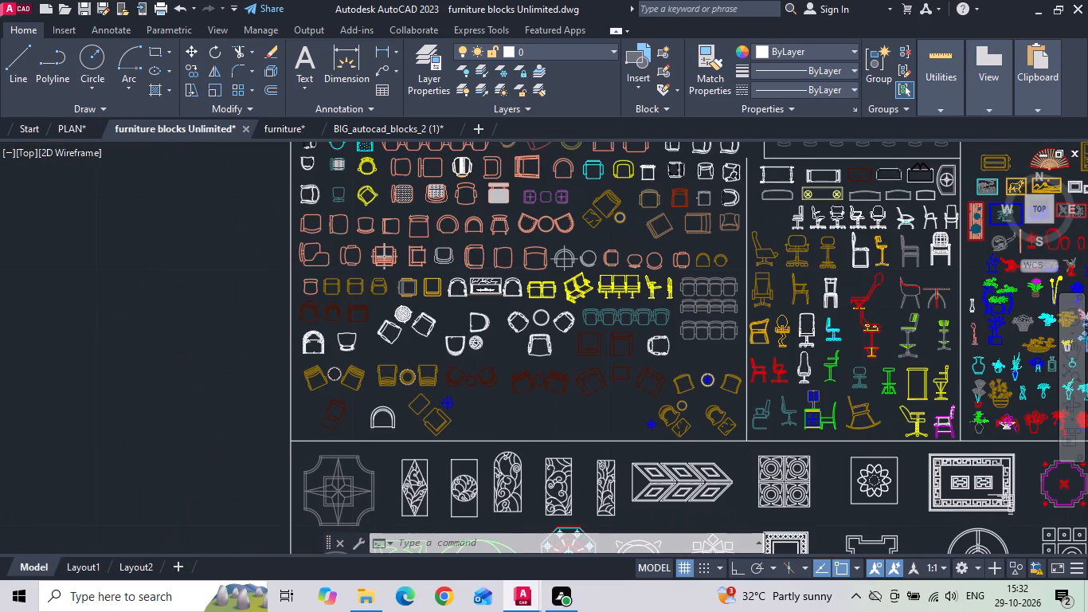
scroll(482, 347, down, 1)
middle_drag(472, 232, 468, 426)
middle_drag(432, 289, 432, 379)
scroll(435, 233, up, 2)
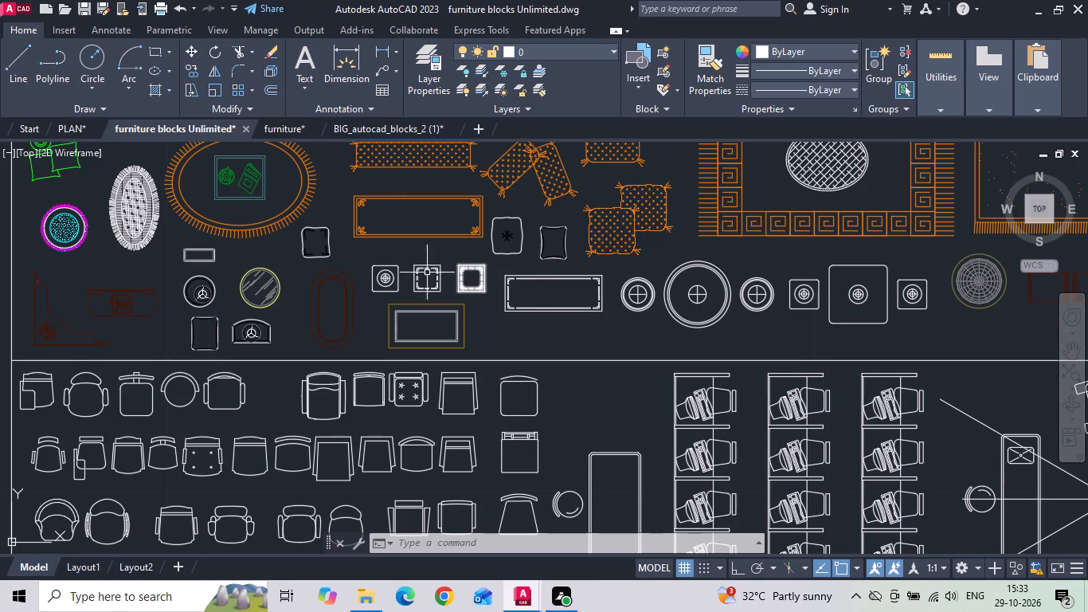
click(398, 277)
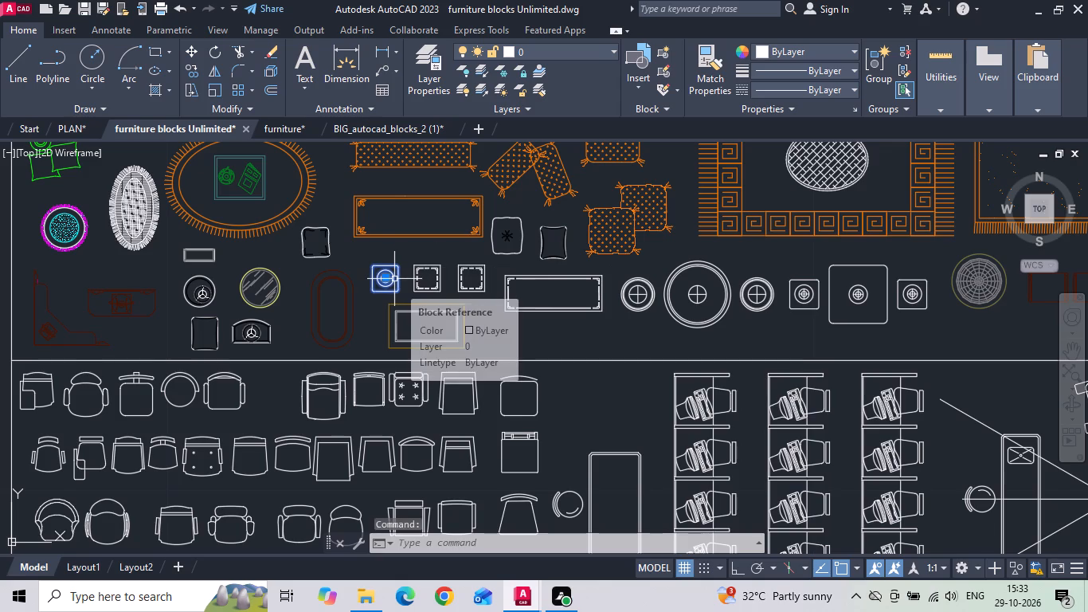
key(ctrl+c)
click(76, 130)
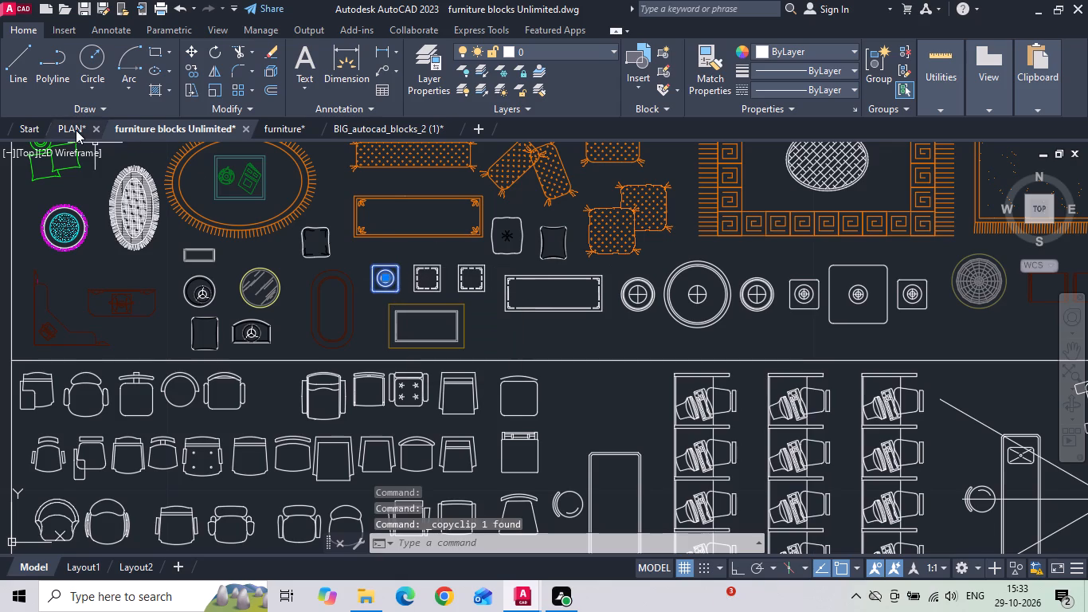
key(ctrl+v)
click(233, 265)
Scale the pasted side table block by a factor of 39.3701.
drag(221, 286, 233, 246)
click(241, 231)
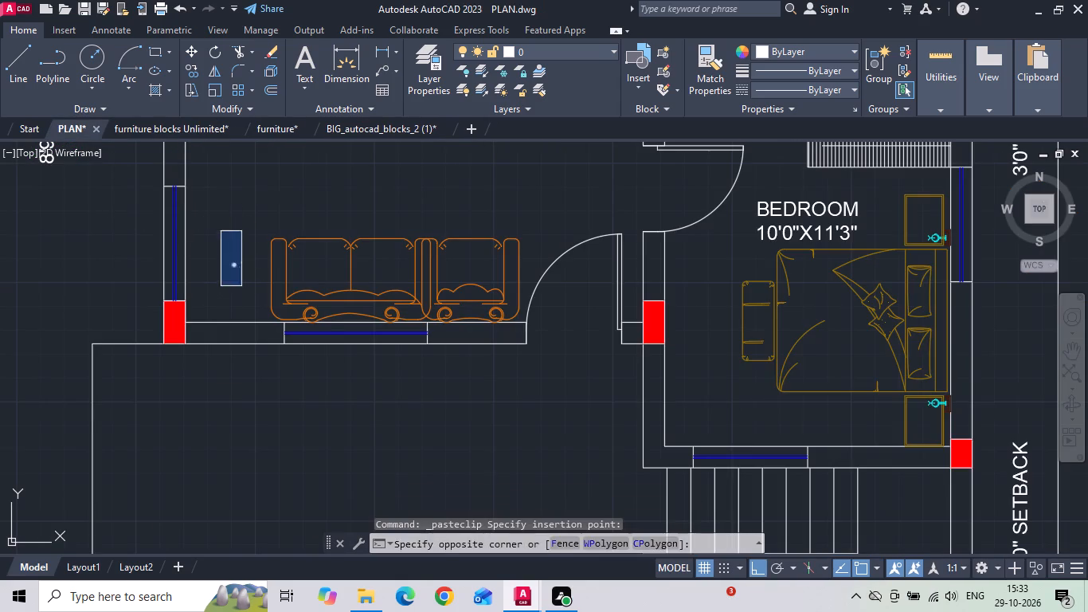
right_click(241, 231)
click(280, 328)
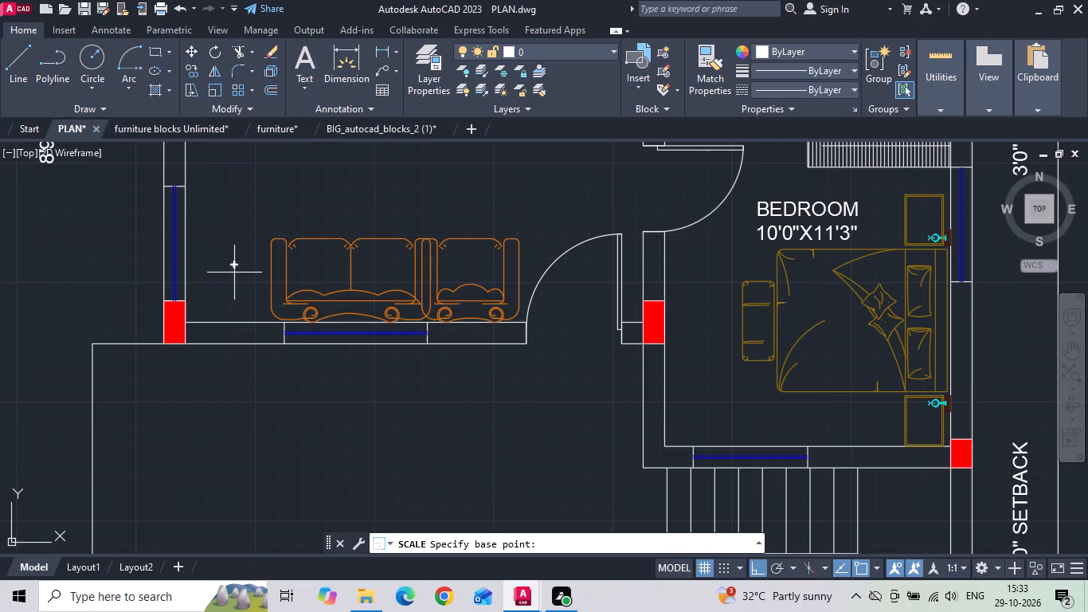
drag(233, 270, 233, 281)
text(39.3701)
key(Return)
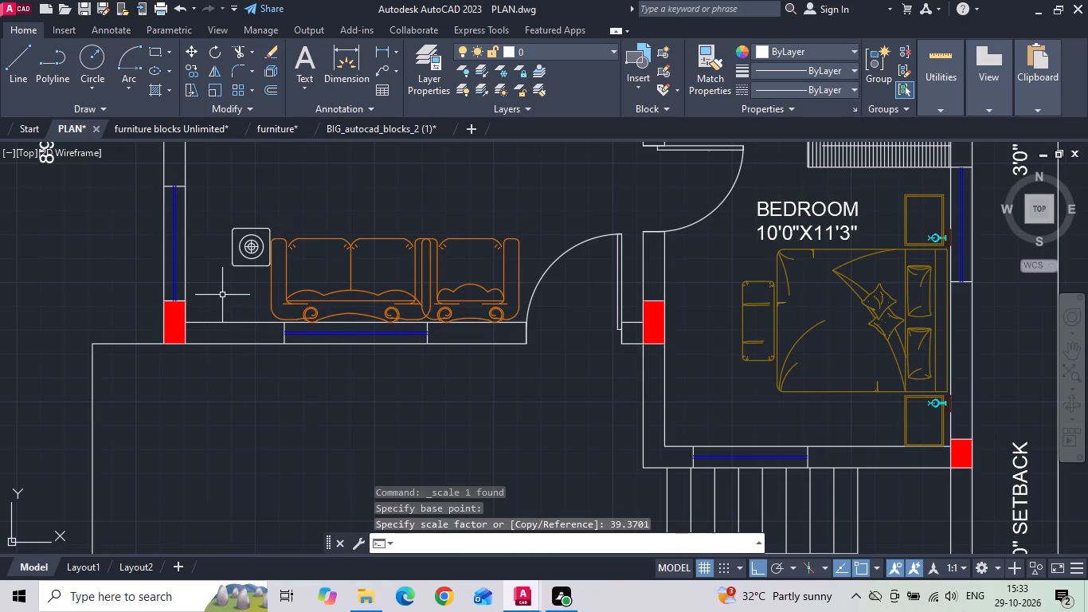
Delete the spare orange rectangular table lying outside the ground floor plan.
scroll(298, 258, down, 2)
middle_drag(260, 280, 271, 280)
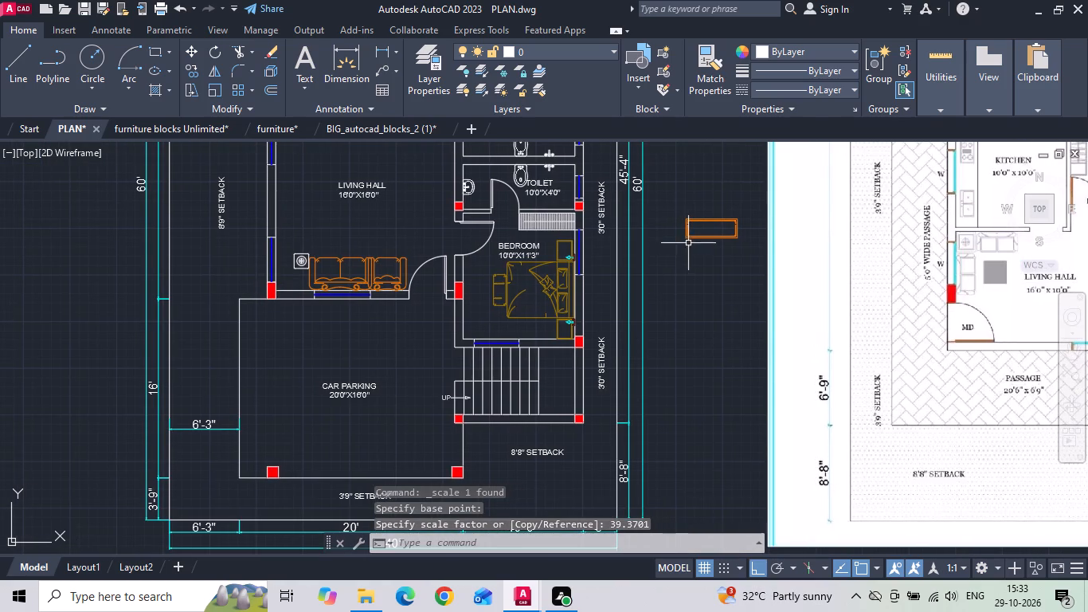
drag(688, 243, 687, 231)
click(681, 214)
key(Delete)
Move the side table into the living hall's lower-left corner, against the lower wall beside the red column.
scroll(769, 269, down, 2)
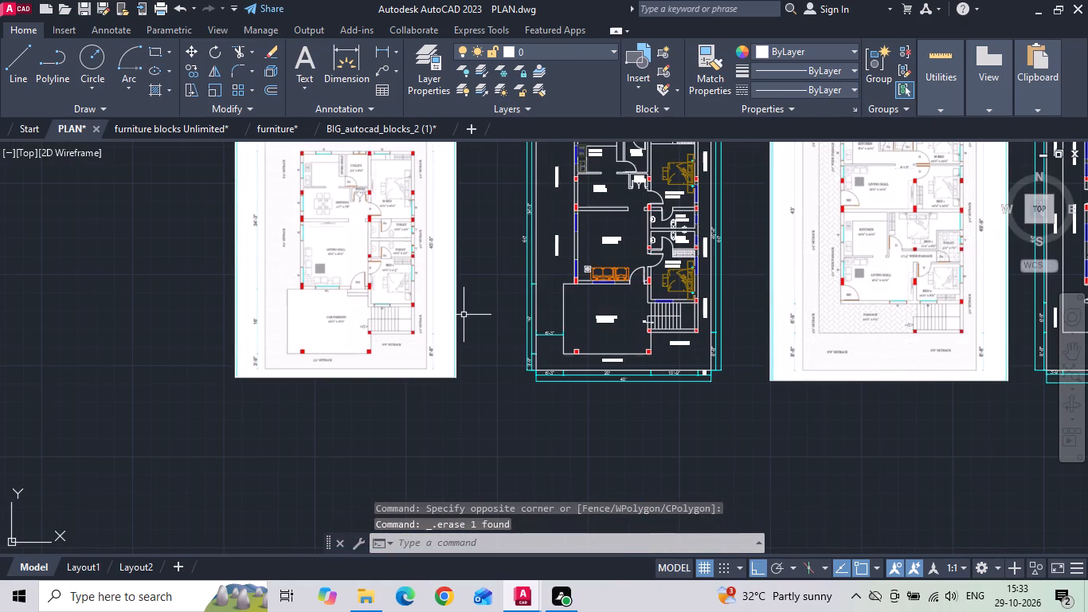
scroll(625, 273, up, 3)
scroll(479, 254, up, 2)
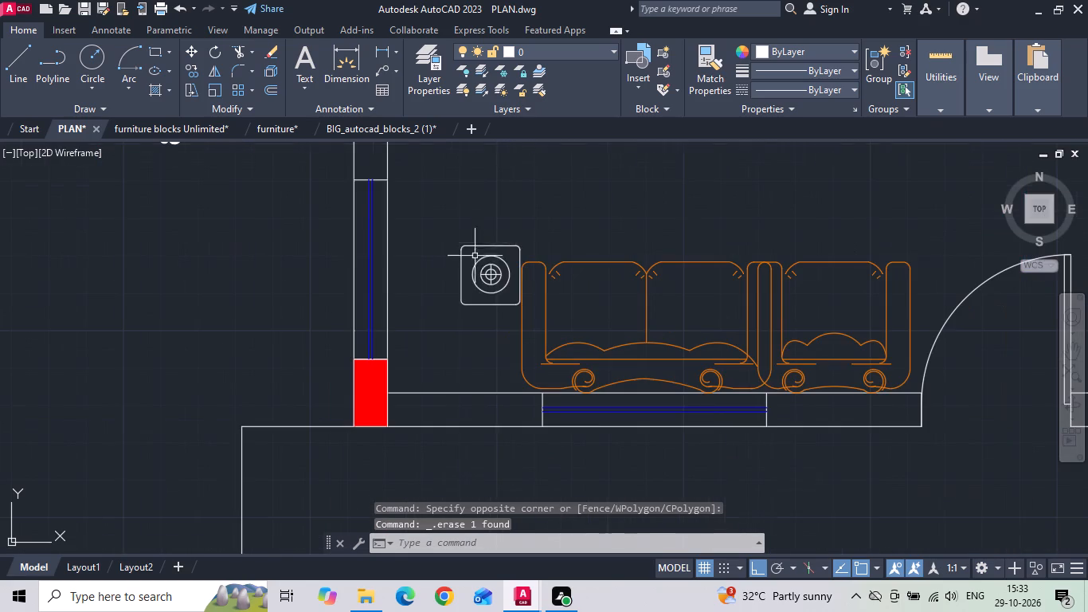
drag(484, 236, 454, 296)
click(436, 327)
right_click(436, 328)
click(466, 291)
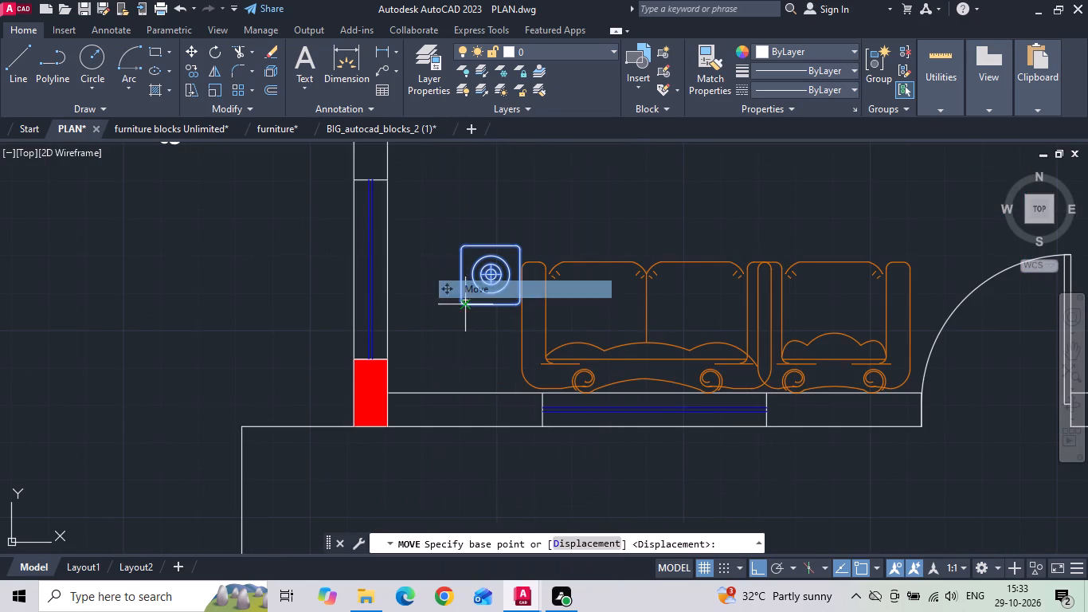
click(468, 304)
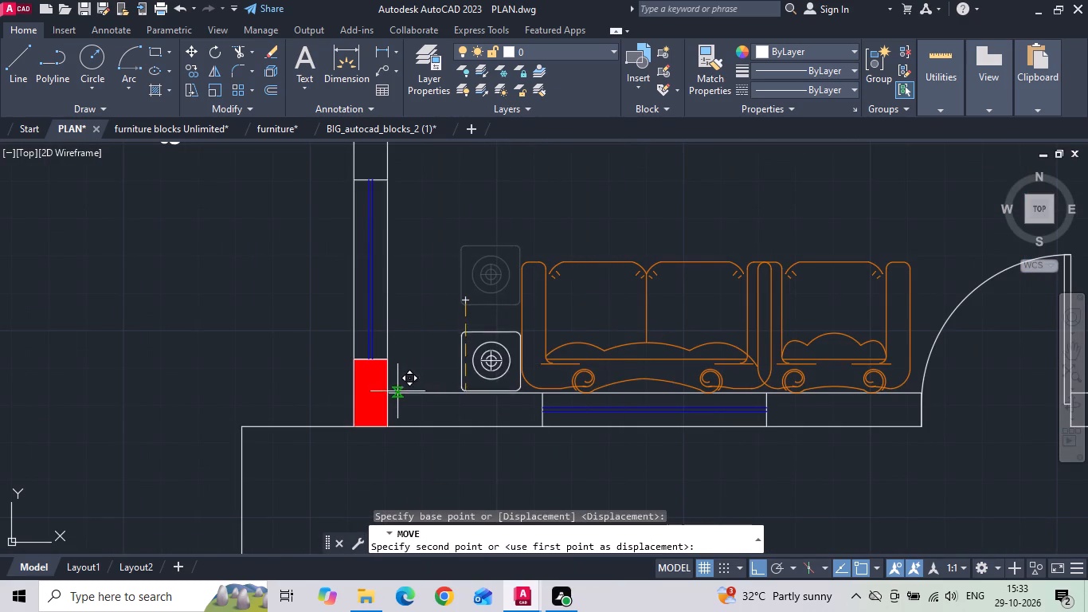
click(397, 393)
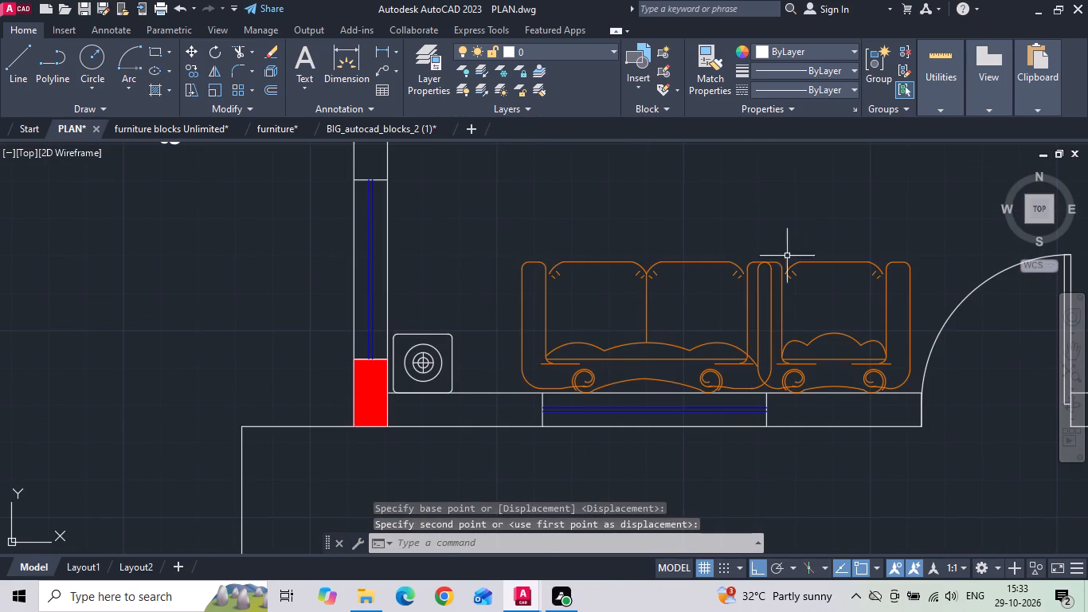
Move the two-seater sofa horizontally so its outer arm edge meets the armchair's adjacent arm edge without overlapping.
drag(705, 281, 693, 283)
click(606, 270)
right_click(606, 270)
click(661, 288)
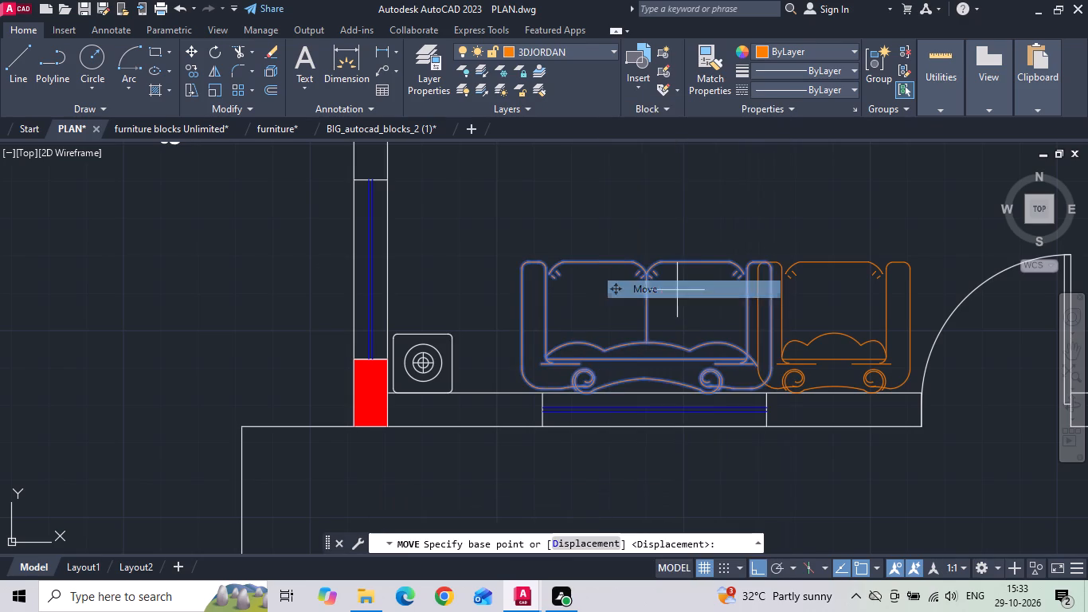
scroll(769, 276, up, 3)
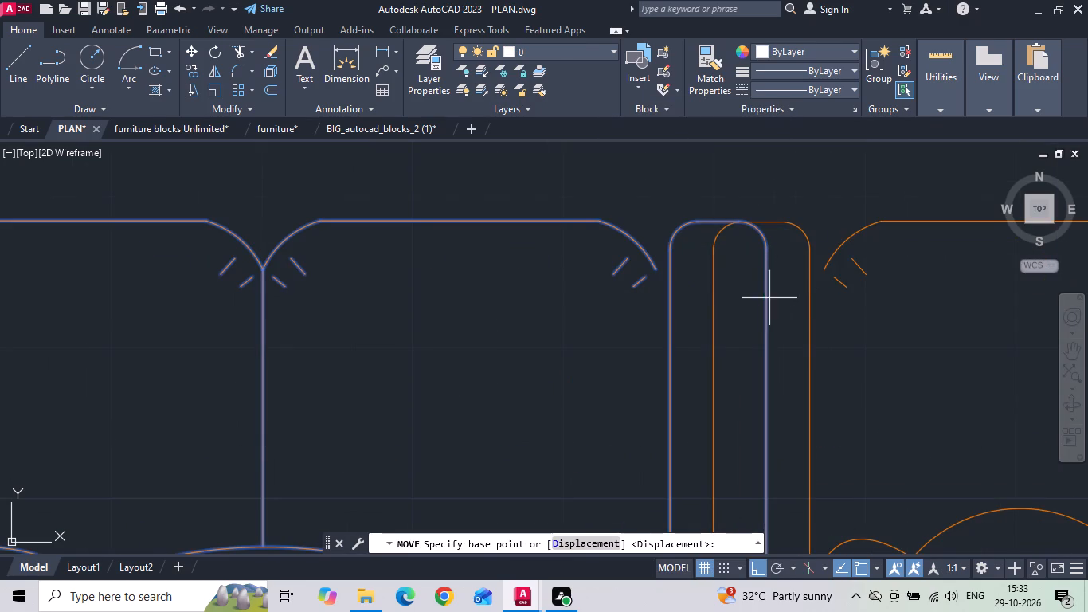
click(769, 301)
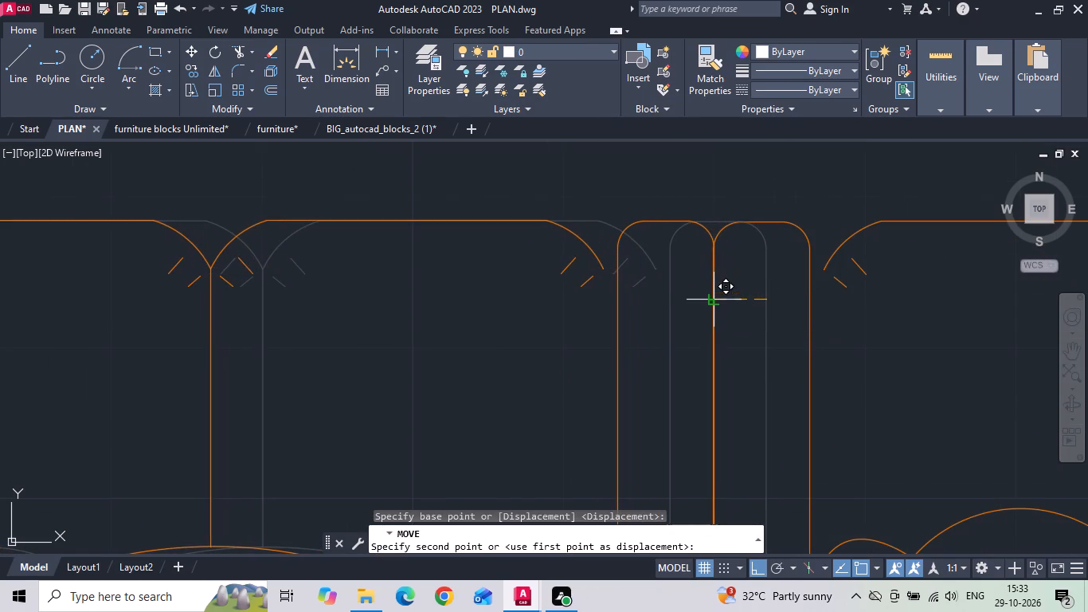
click(712, 302)
Move the two-seater sofa 2 units away from the armchair, leaving a small gap between them.
scroll(605, 272, down, 6)
scroll(711, 296, down, 1)
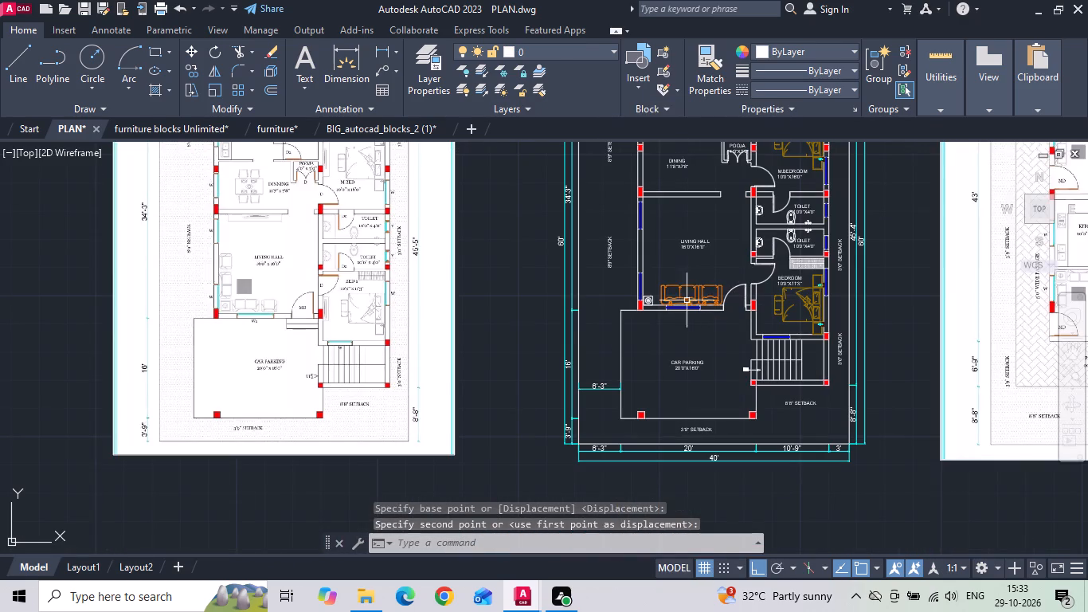
scroll(703, 285, up, 4)
drag(627, 328, 589, 326)
click(499, 326)
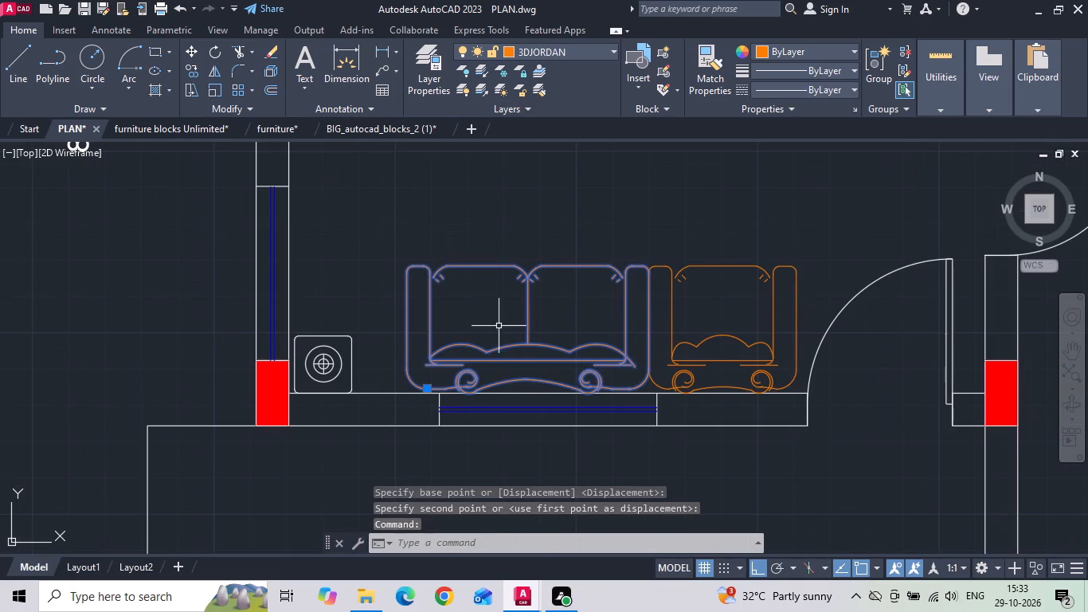
click(493, 251)
right_click(493, 251)
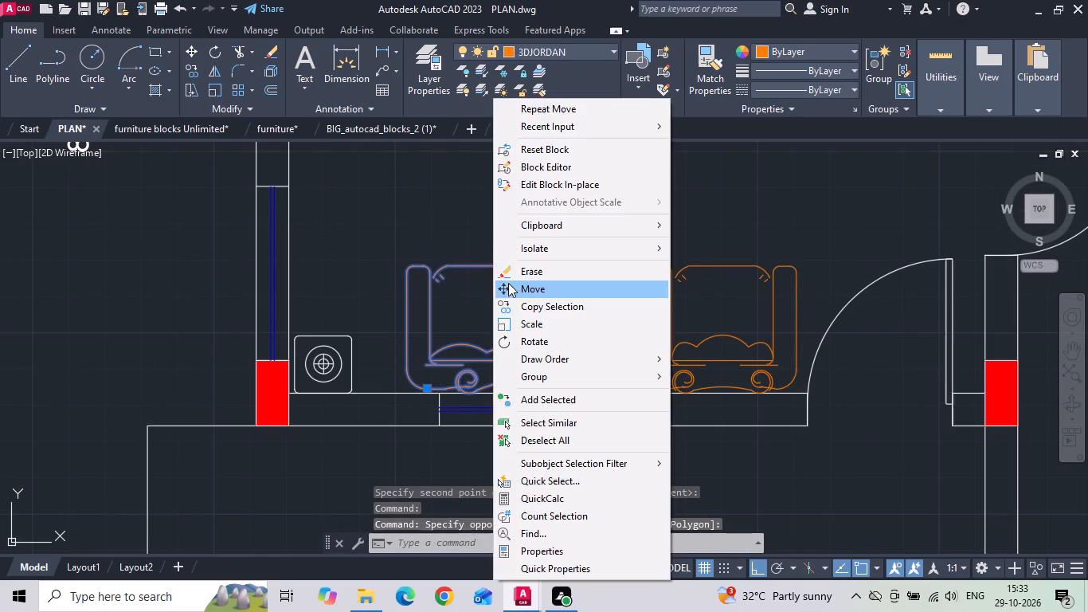
click(509, 285)
click(758, 189)
text(2)
key(space)
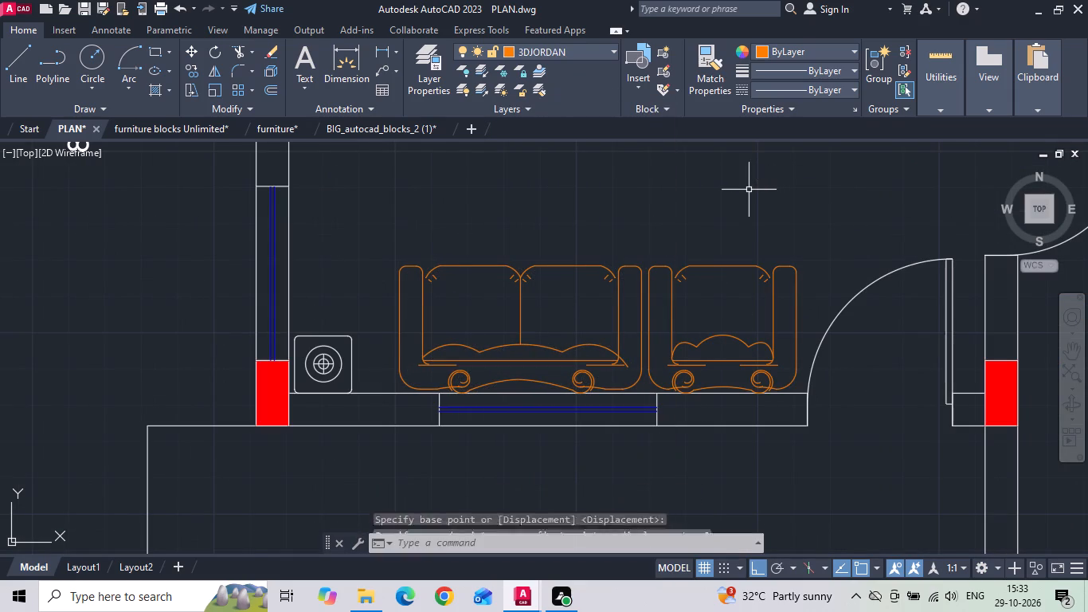
Enlarge the side table freehand from its lower-left corner to fill the space between the column and the two-seater sofa.
click(389, 353)
click(342, 323)
right_click(341, 322)
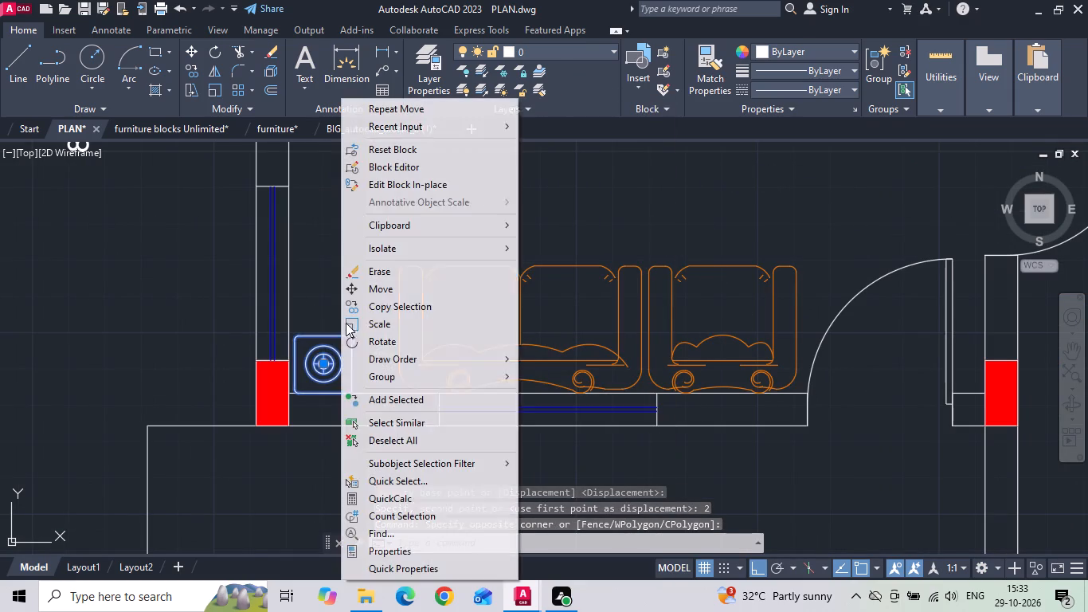
click(366, 320)
scroll(296, 405, up, 1)
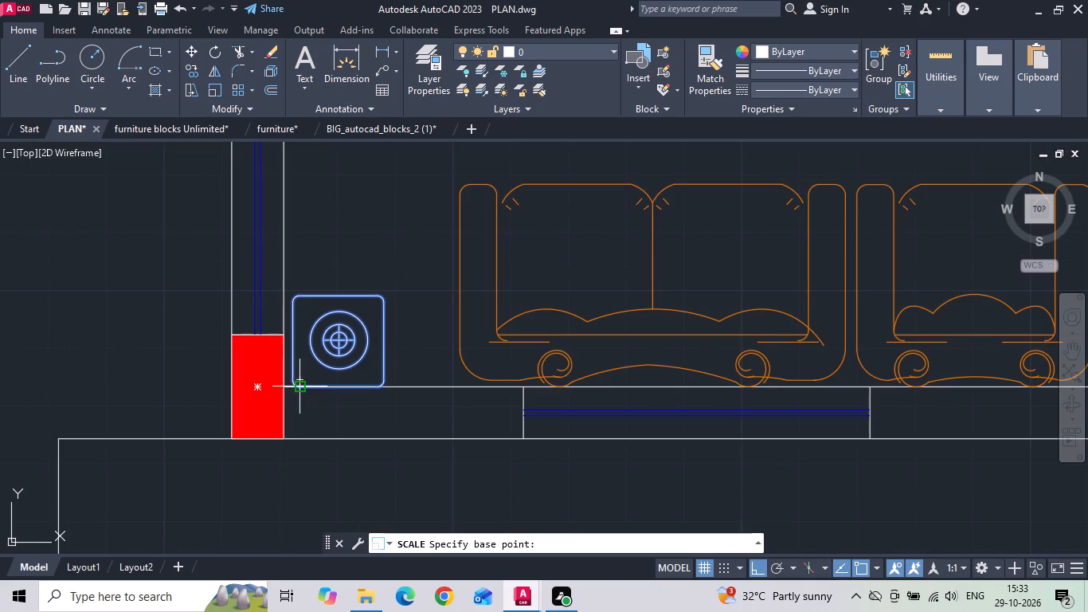
click(300, 388)
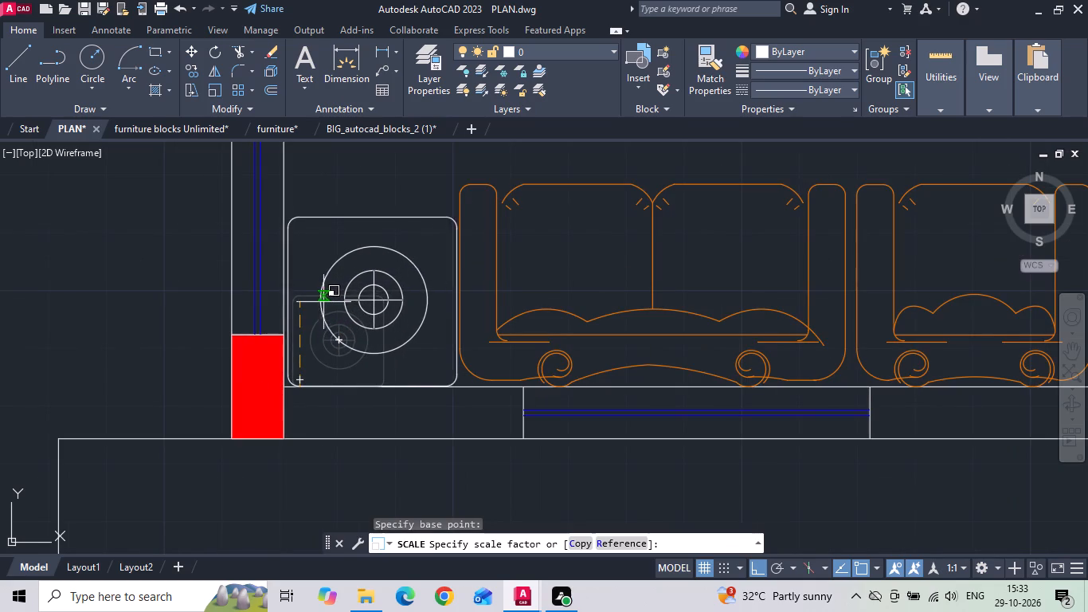
click(321, 303)
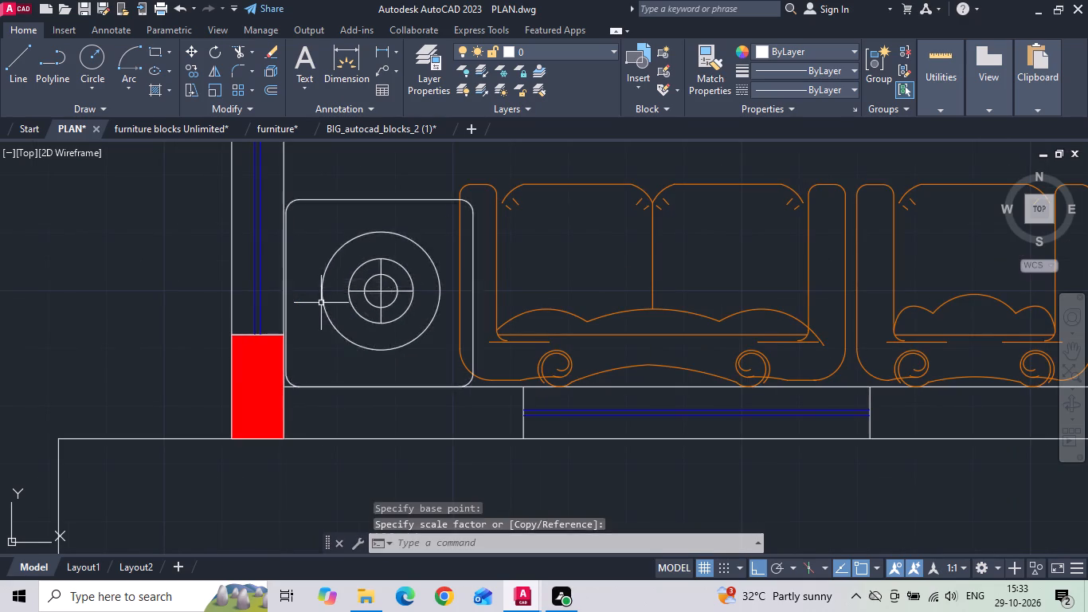
Shrink the side table freehand from its lower-left corner so it fits between the red column and the two-seater sofa.
drag(390, 198, 384, 212)
click(372, 243)
right_click(372, 243)
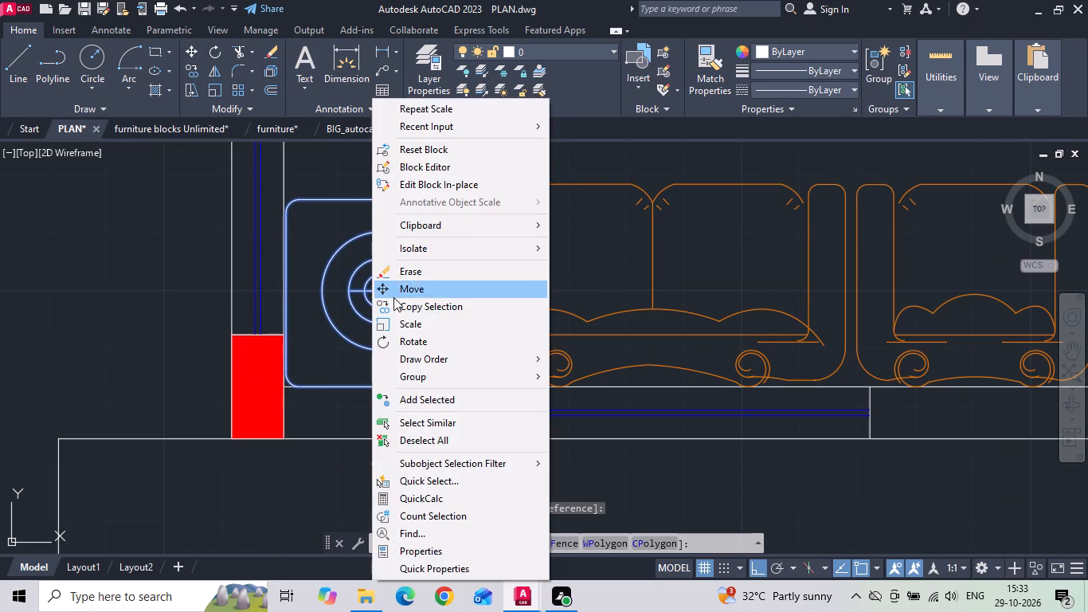
click(402, 322)
drag(303, 389, 311, 375)
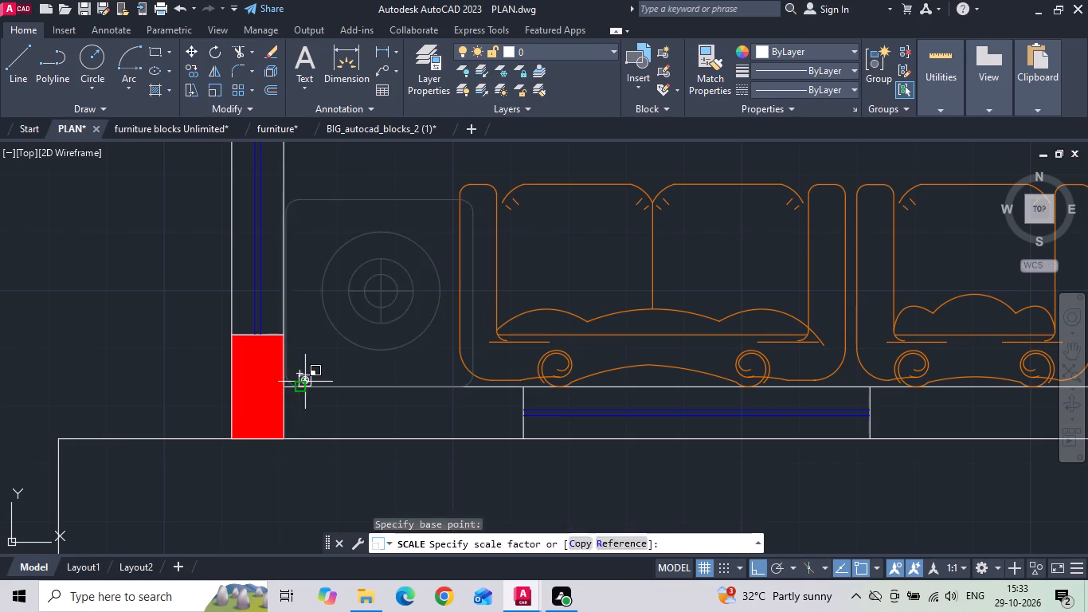
drag(311, 375, 307, 379)
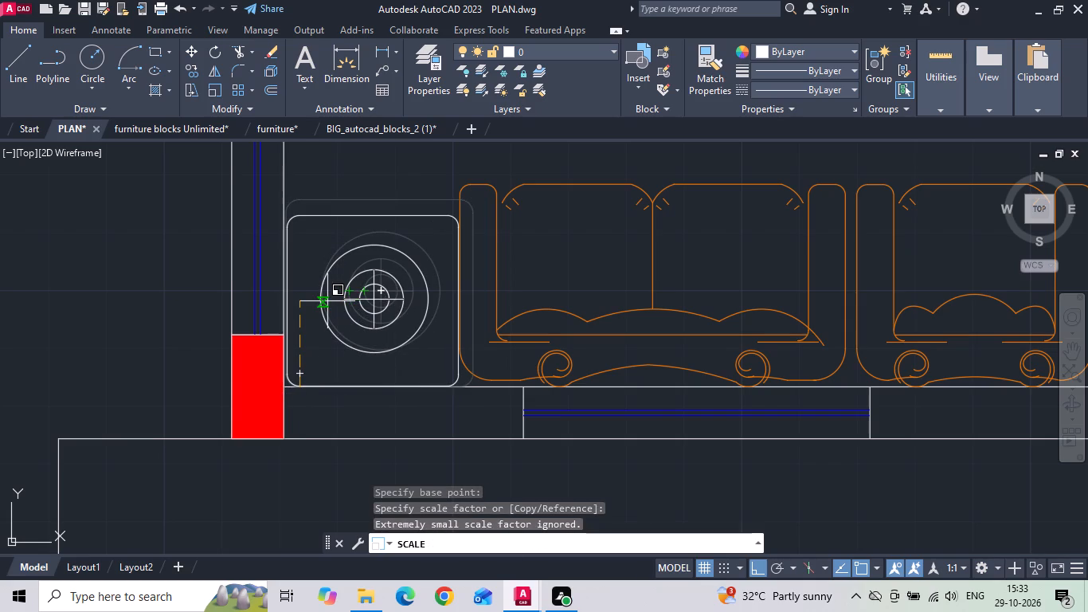
click(322, 304)
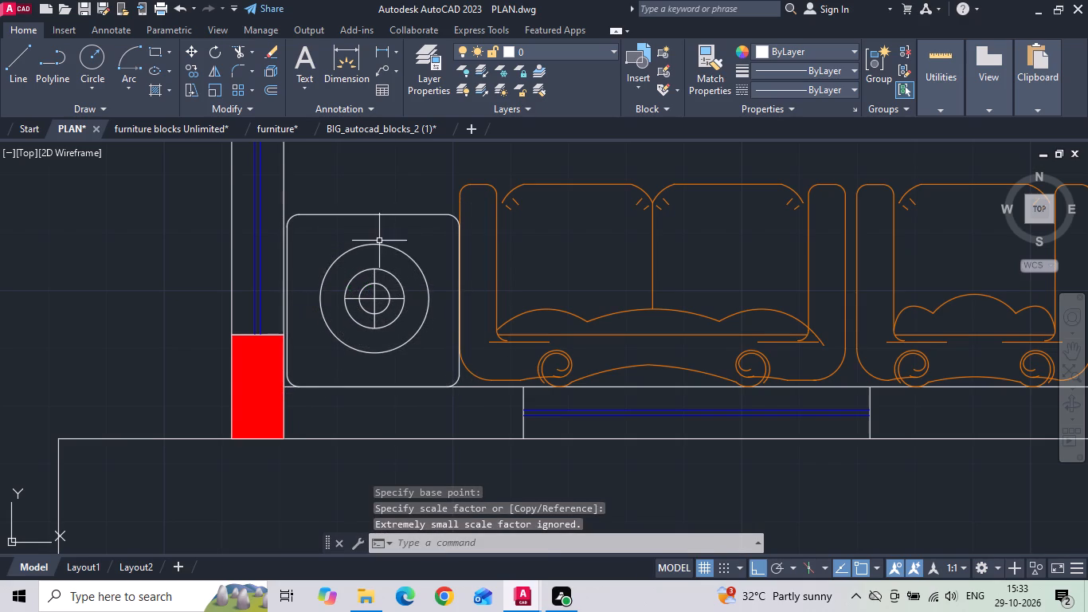
Move the side table flush against the living hall's left wall face beside the red column.
click(385, 233)
click(356, 202)
right_click(356, 202)
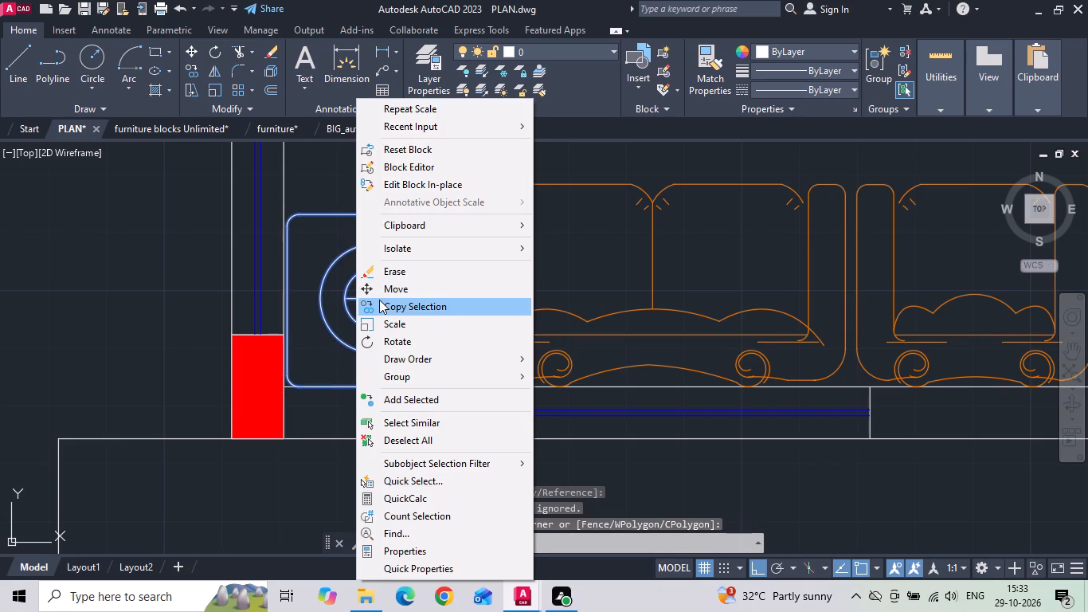
scroll(609, 300, down, 2)
click(434, 294)
scroll(433, 330, up, 1)
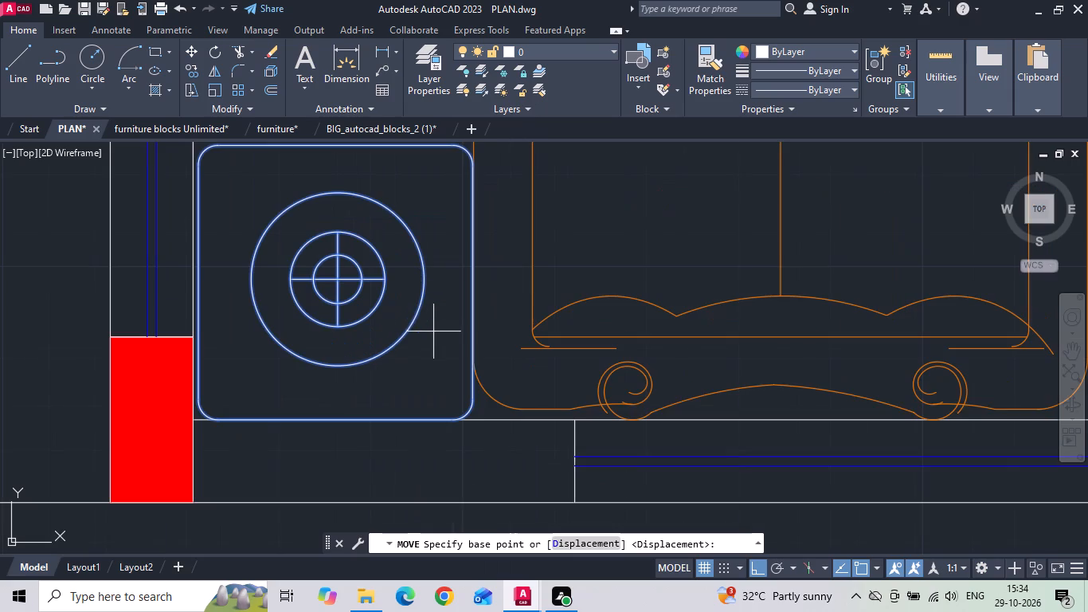
scroll(212, 429, up, 1)
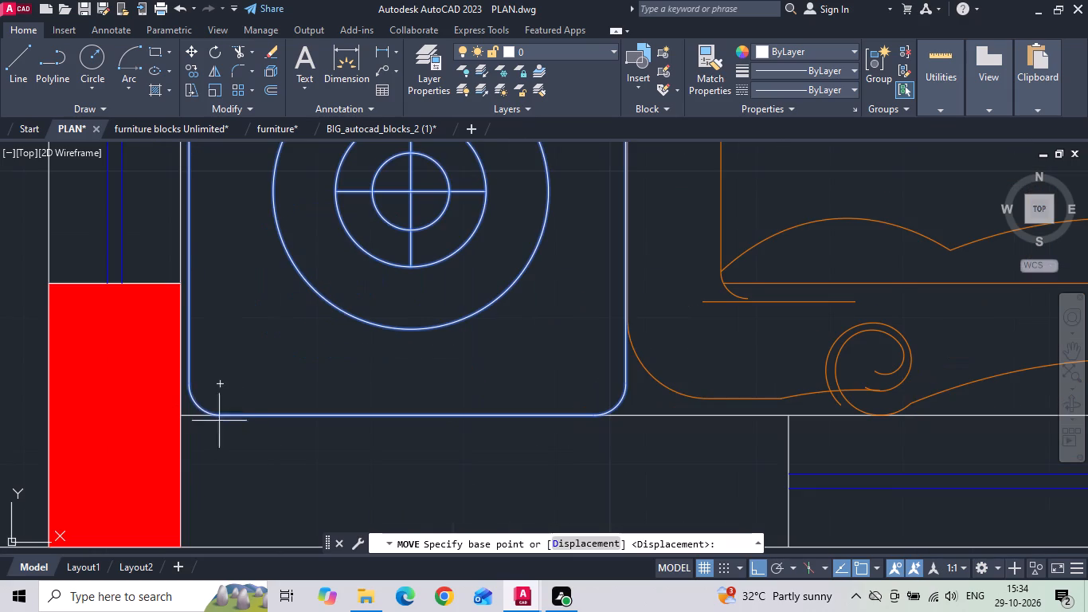
click(192, 380)
click(181, 377)
Copy the two-seater sofa and armchair about 4' straight up into the living hall.
scroll(485, 373, down, 2)
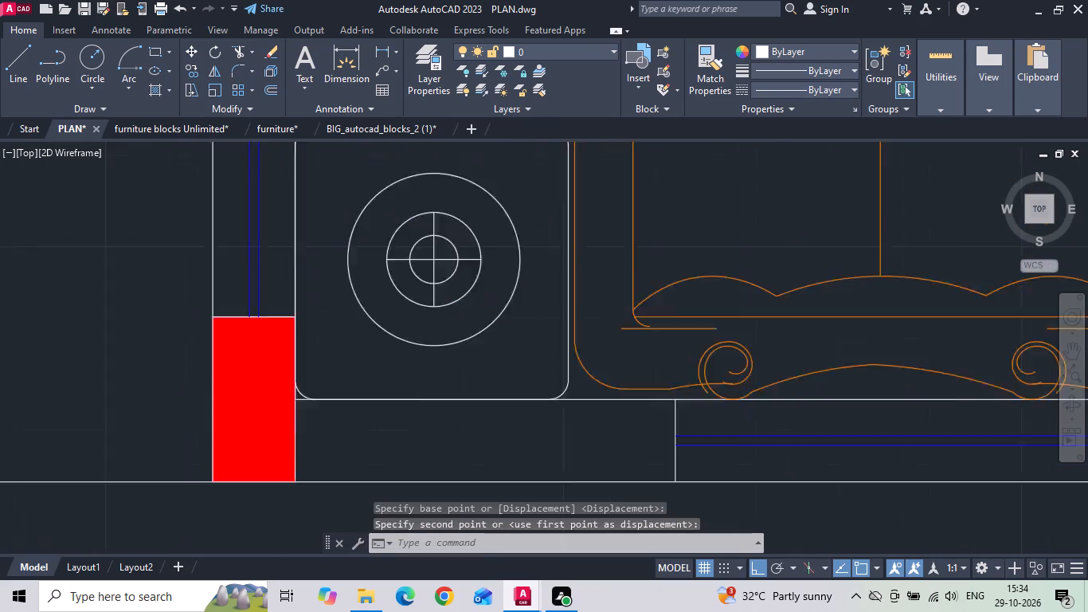
scroll(499, 375, down, 4)
scroll(71, 387, down, 2)
scroll(0, 394, up, 1)
middle_drag(2, 391, 231, 359)
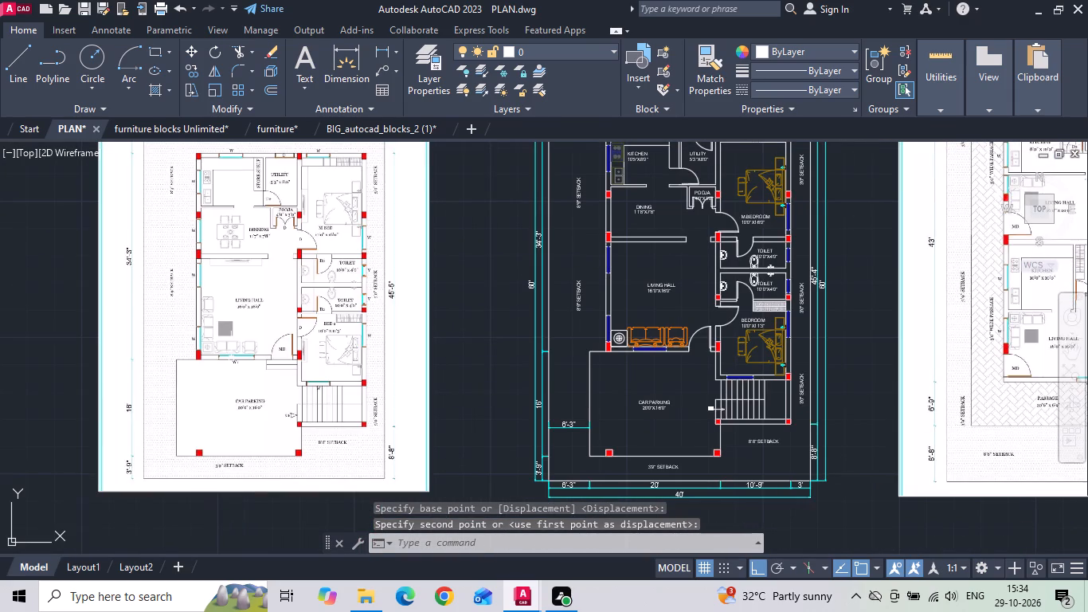
scroll(221, 359, up, 1)
scroll(117, 361, down, 2)
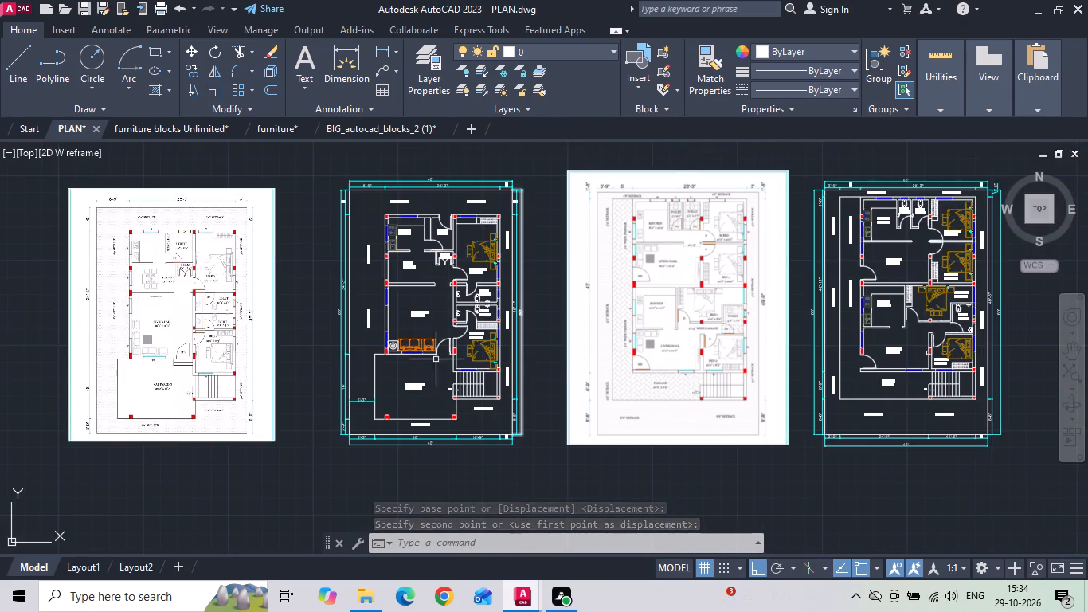
scroll(358, 359, up, 3)
scroll(698, 316, up, 1)
drag(601, 297, 573, 291)
click(509, 282)
right_click(495, 249)
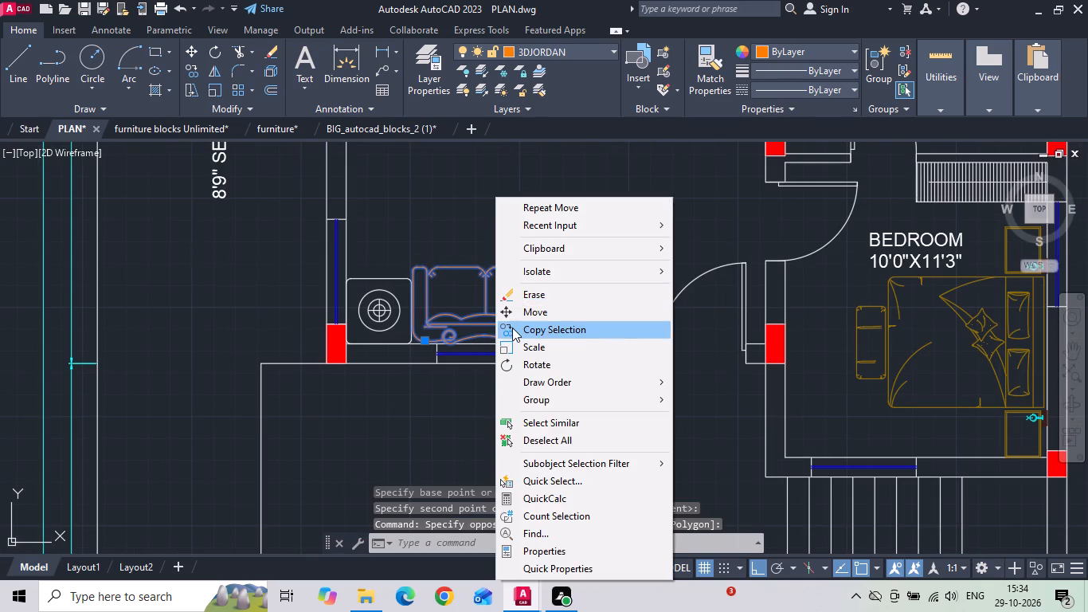
click(512, 328)
middle_drag(482, 277, 473, 397)
drag(471, 409, 464, 379)
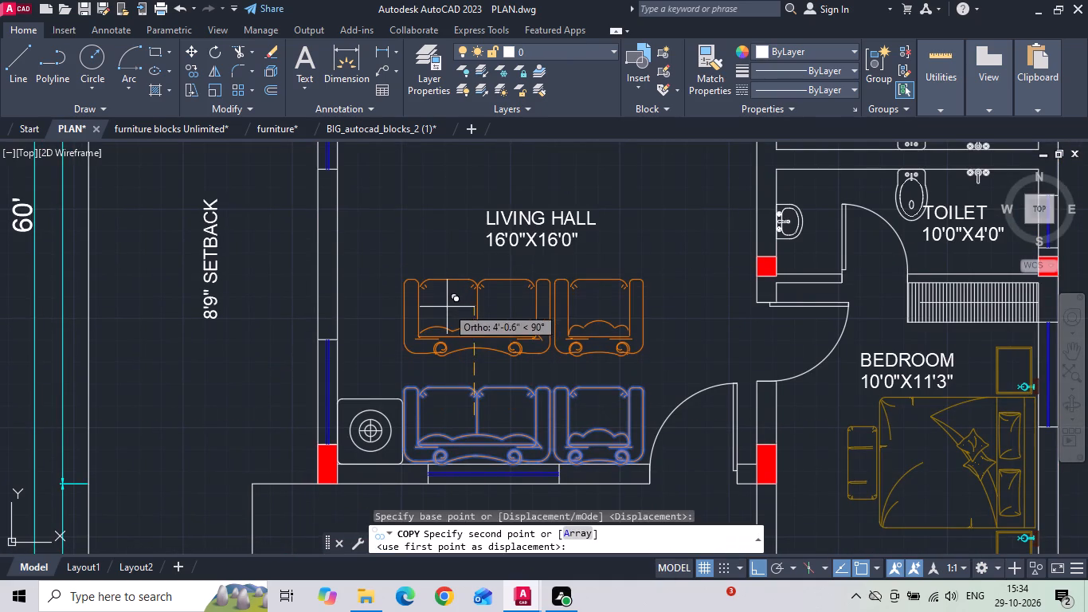
click(447, 307)
key(Escape)
Rotate the copied sofa and armchair to 270° so they run along the living hall's left wall.
drag(628, 312, 573, 309)
click(422, 312)
right_click(422, 312)
key(Escape)
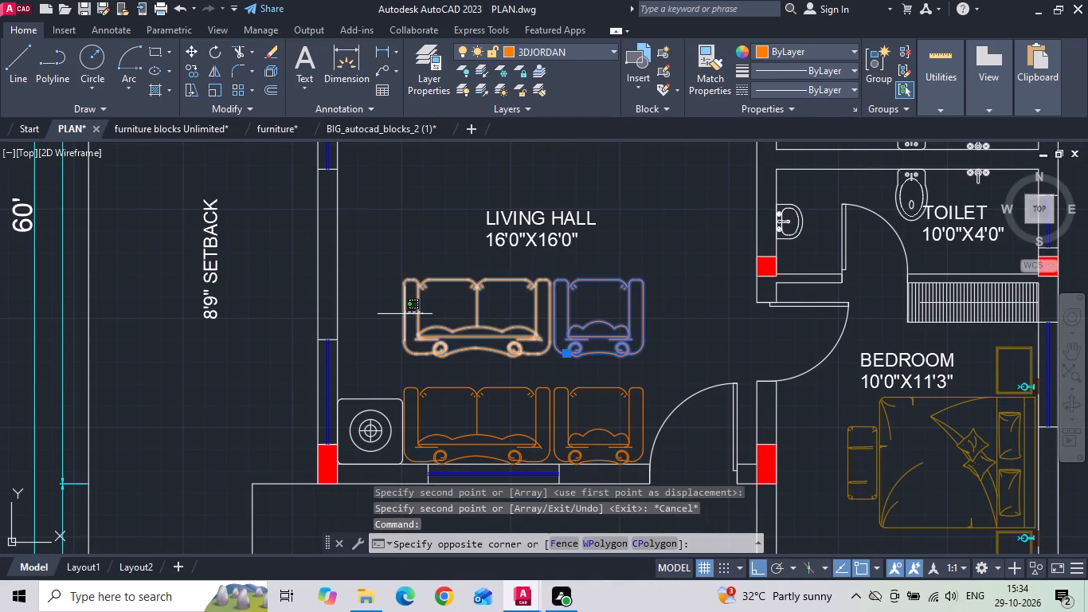
click(401, 314)
right_click(396, 311)
click(425, 359)
click(410, 251)
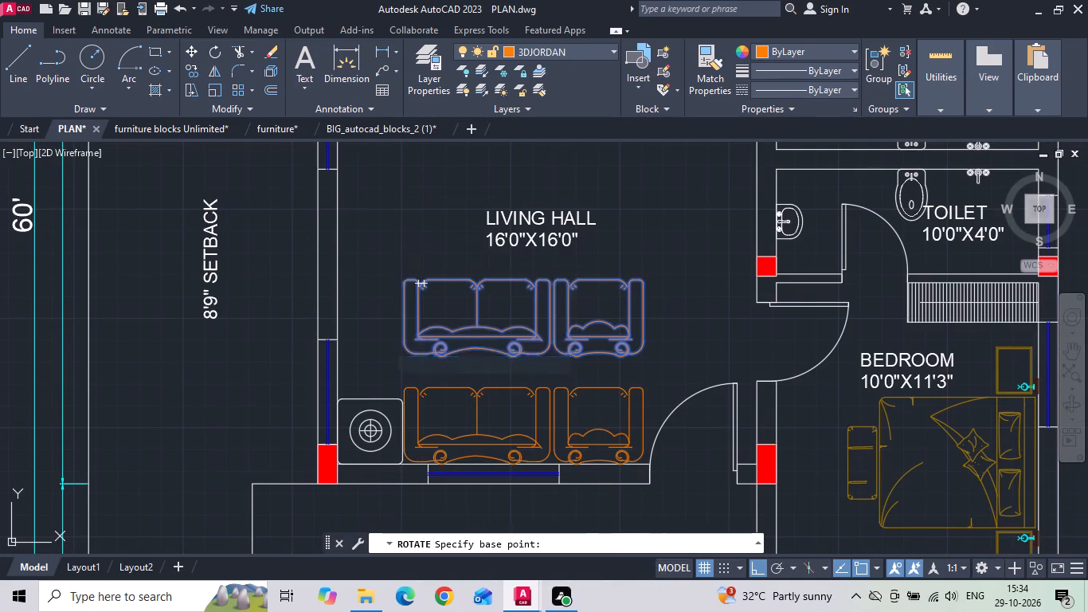
middle_drag(374, 393, 378, 260)
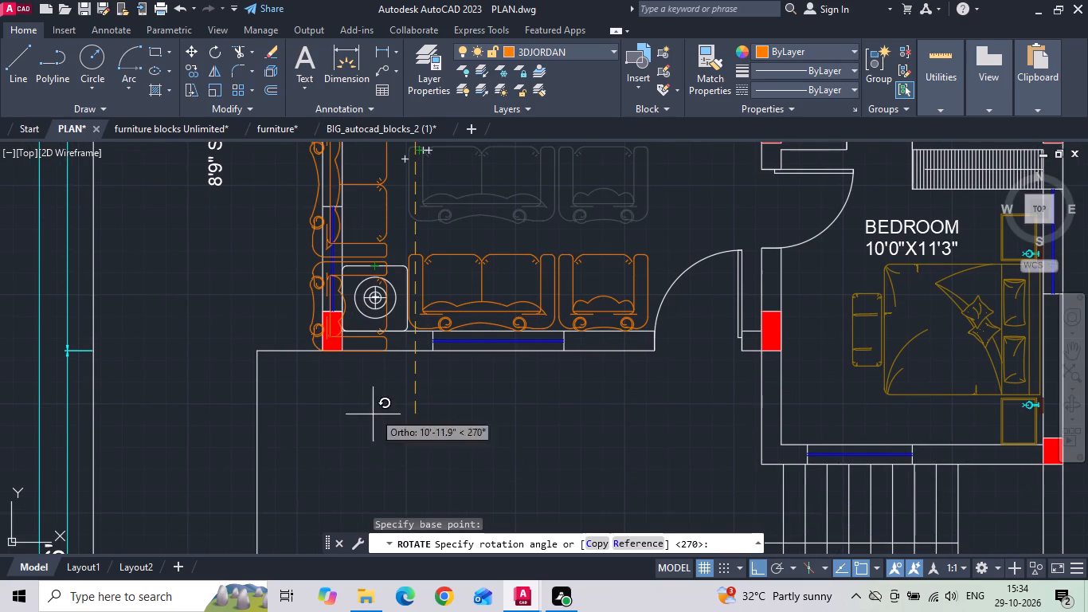
click(382, 456)
Mirror the rotated sofa and armchair about a horizontal line, erasing the originals, so the two-seater sits nearest the side table.
middle_drag(321, 305, 319, 376)
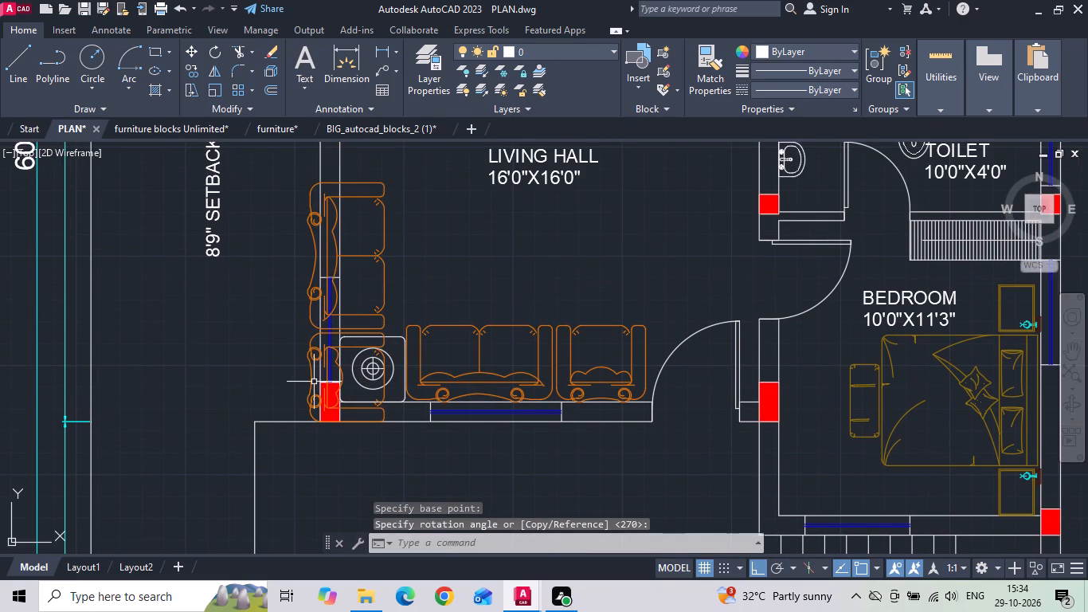
click(314, 382)
click(275, 307)
text(MI)
key(space)
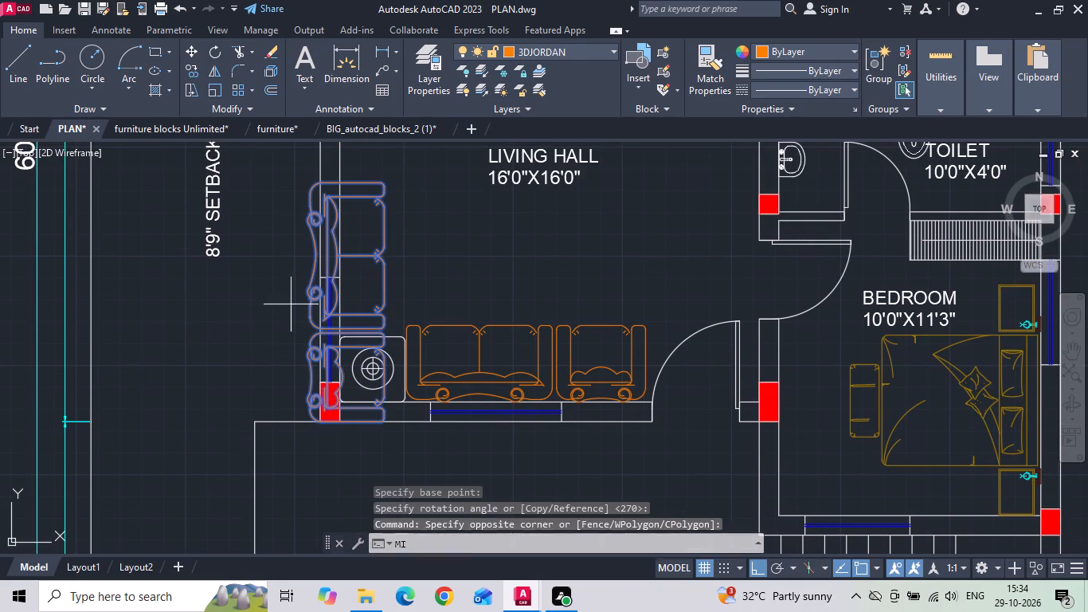
drag(486, 273, 412, 287)
click(288, 306)
text(Y)
key(space)
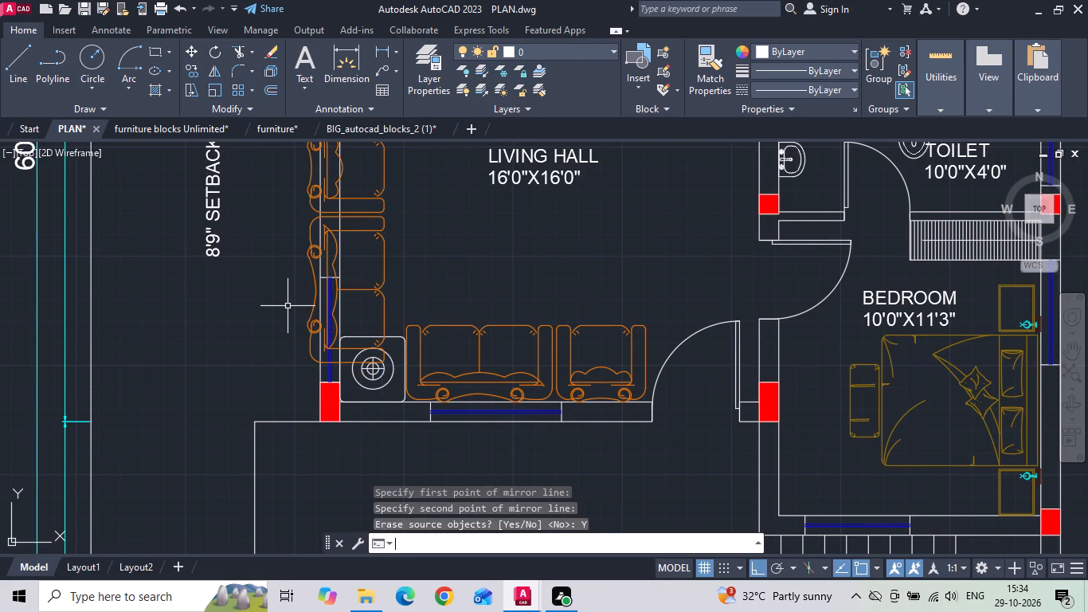
Move the vertical sofa and armchair pair so their backs meet the inner face of the living hall's left wall.
middle_drag(404, 273, 414, 337)
scroll(434, 349, down, 3)
scroll(427, 369, up, 3)
drag(467, 209, 445, 239)
click(428, 284)
right_click(428, 284)
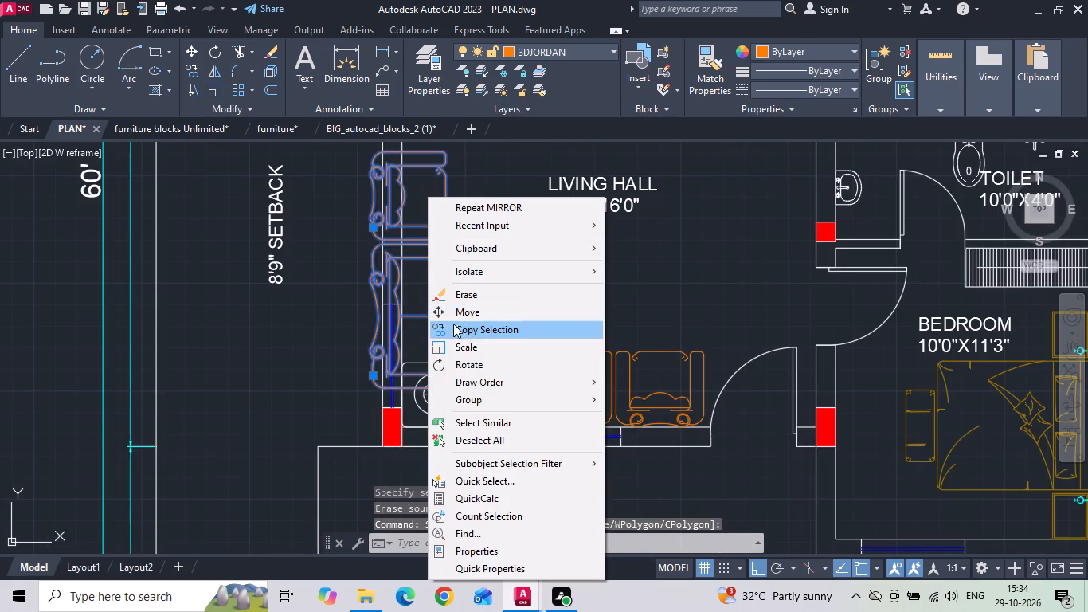
click(462, 313)
scroll(439, 373, up, 2)
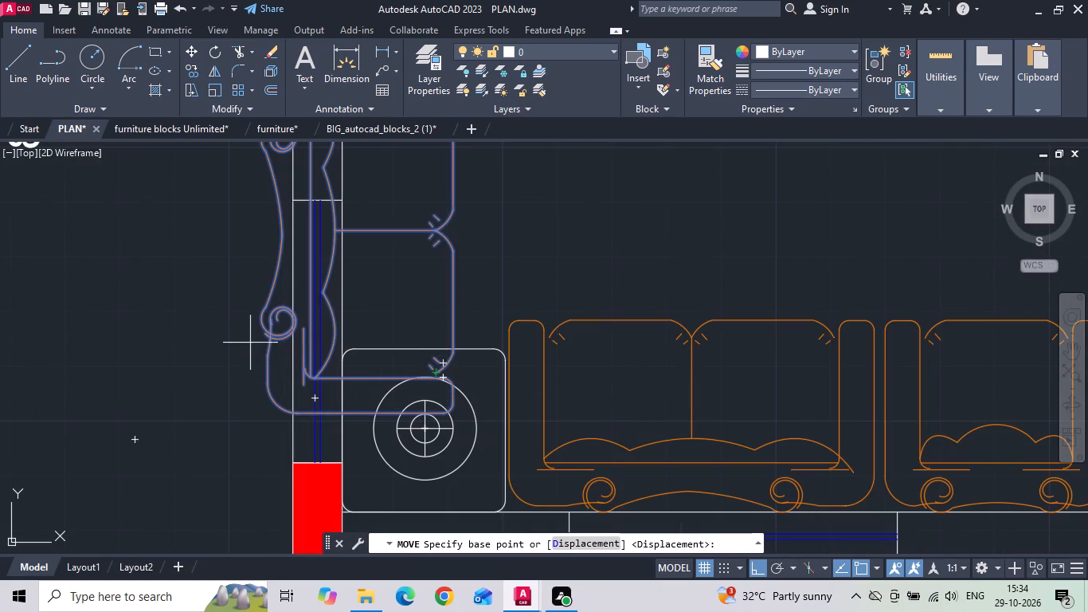
click(257, 321)
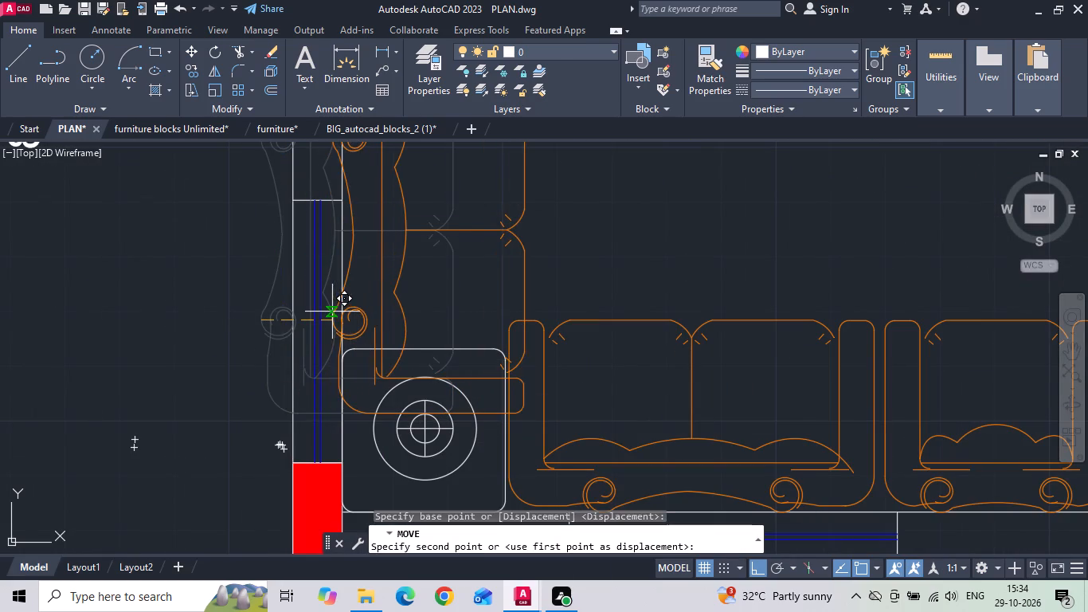
click(339, 307)
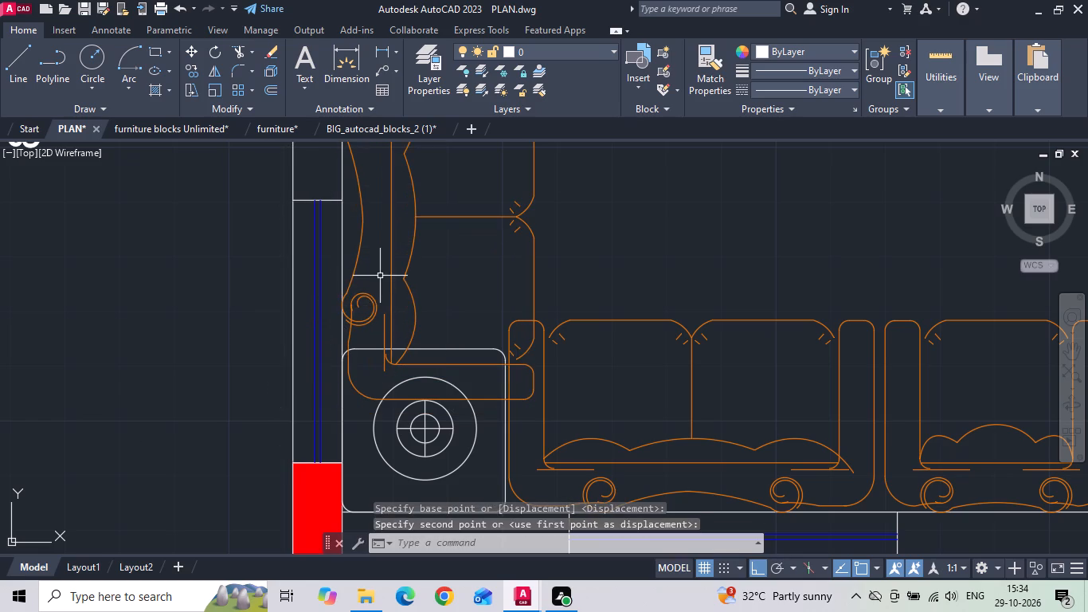
Move the vertical sofa and armchair pair up until the lower arm clears the side table and meets the horizontal sofa's top edge.
scroll(383, 261, down, 2)
middle_drag(405, 312, 405, 371)
drag(446, 202, 440, 252)
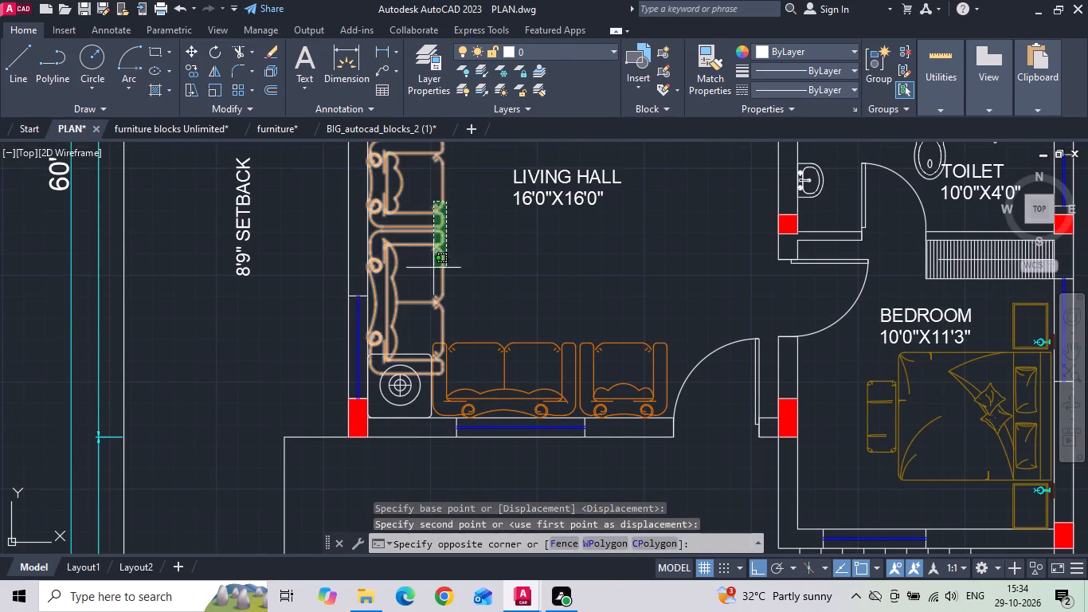
click(433, 268)
right_click(432, 269)
click(453, 311)
scroll(397, 351, up, 2)
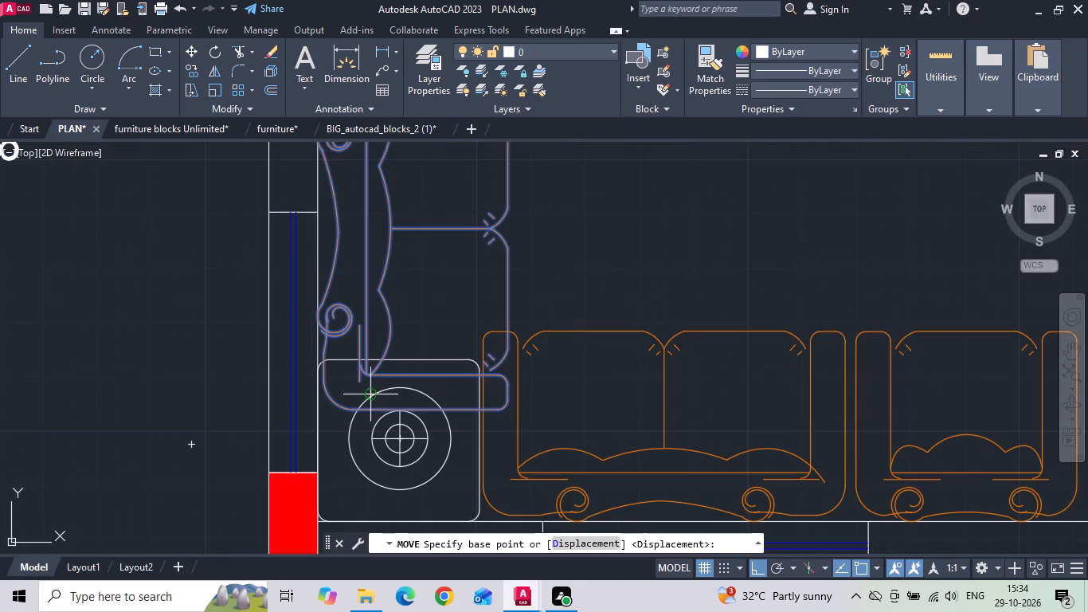
click(493, 410)
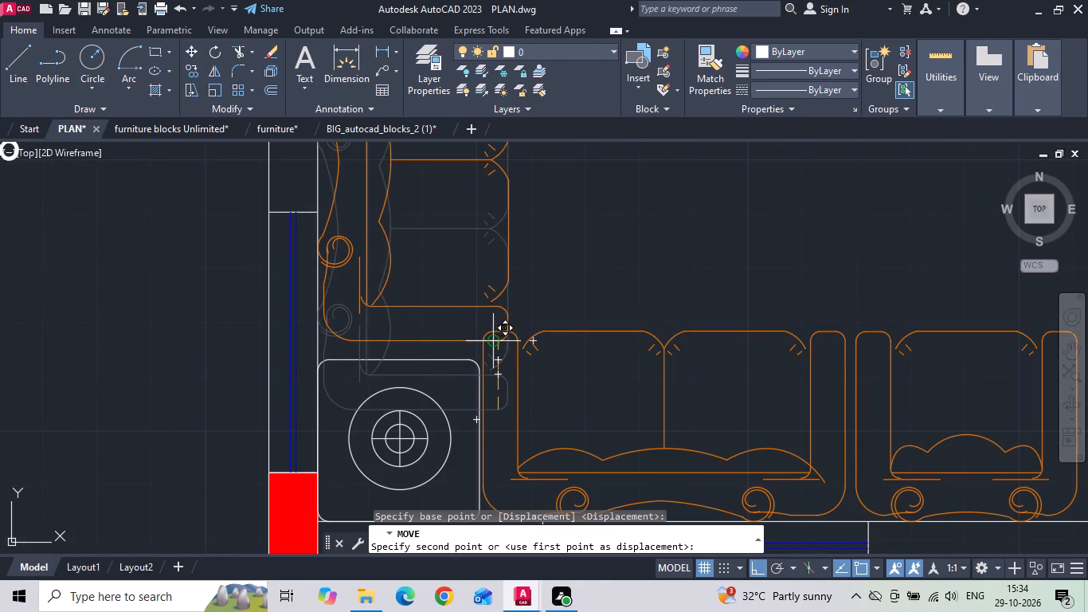
click(498, 328)
Nudge the vertical sofa and armchair pair slightly upward to leave a small gap above the horizontal sofa.
scroll(468, 393, down, 3)
scroll(561, 359, down, 2)
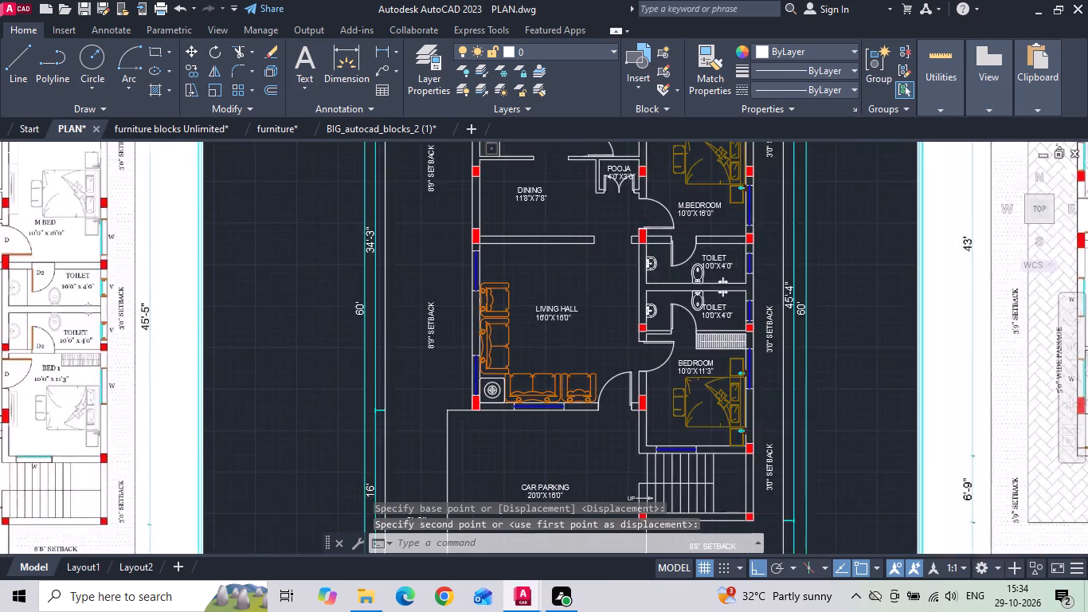
scroll(542, 378, up, 3)
middle_drag(509, 308, 506, 326)
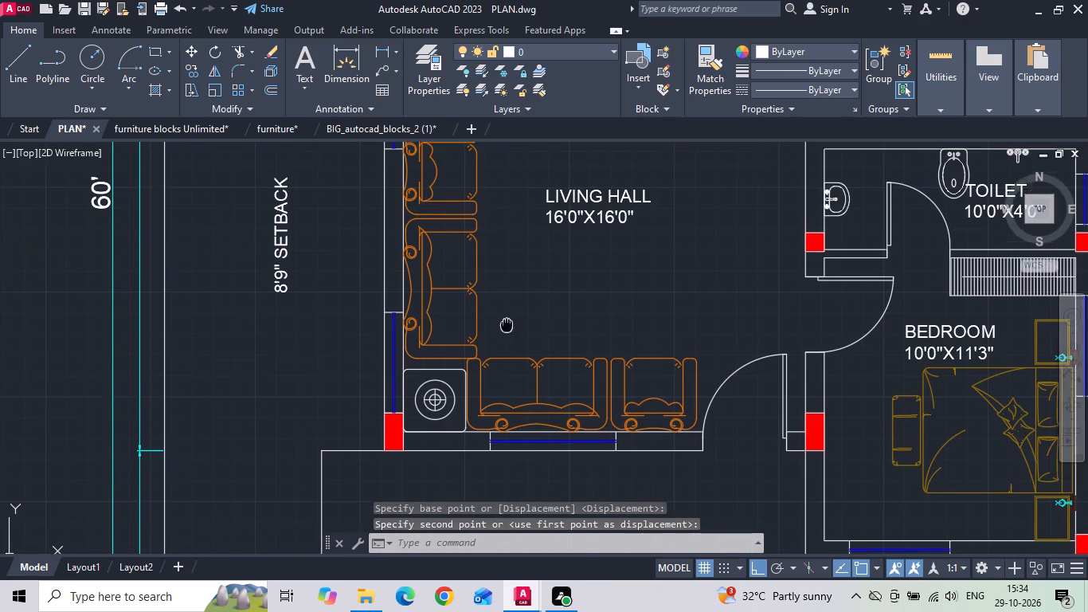
middle_drag(506, 326, 506, 348)
drag(484, 213, 479, 261)
click(471, 291)
right_click(471, 291)
click(483, 310)
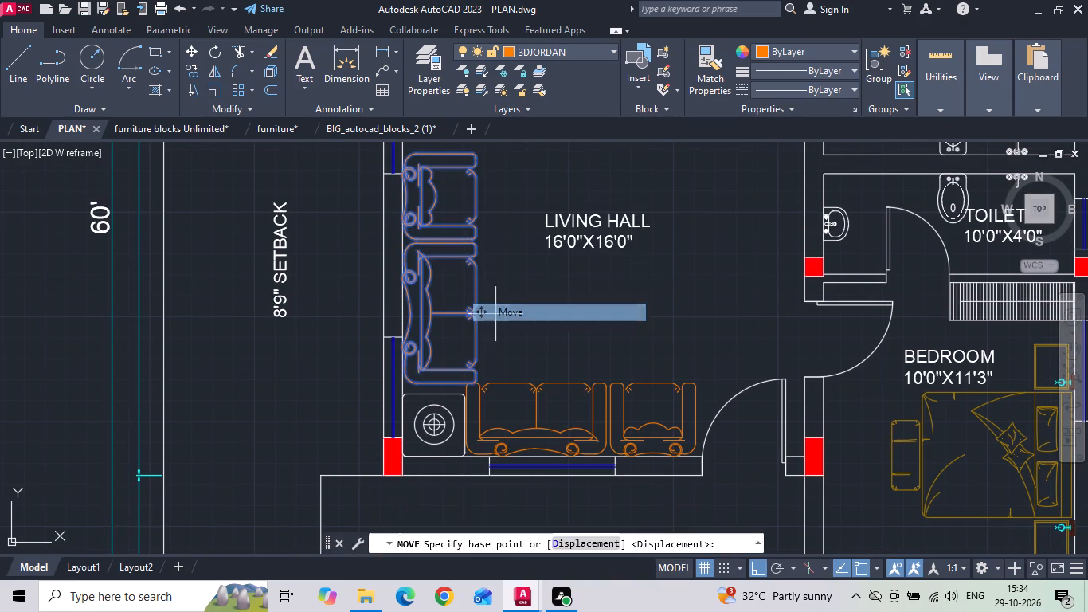
click(506, 315)
click(508, 304)
Copy the ground floor seating set with its side table to the lower-left corner of the neighbouring plan's lower 16'0"X10'0" living hall.
scroll(521, 300, down, 2)
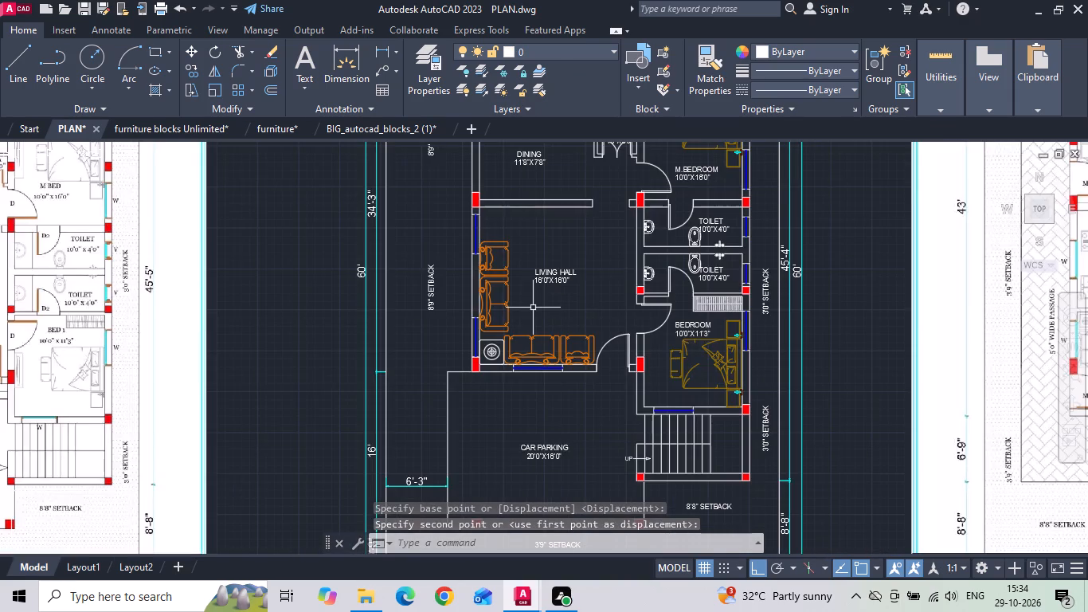
scroll(533, 309, down, 1)
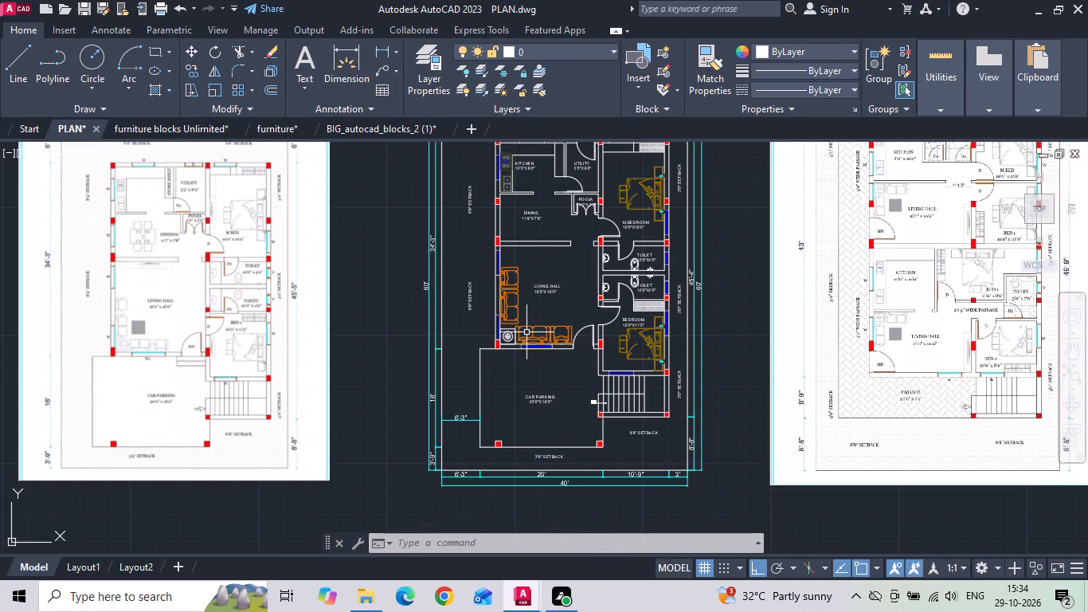
scroll(553, 335, up, 1)
drag(507, 246, 502, 256)
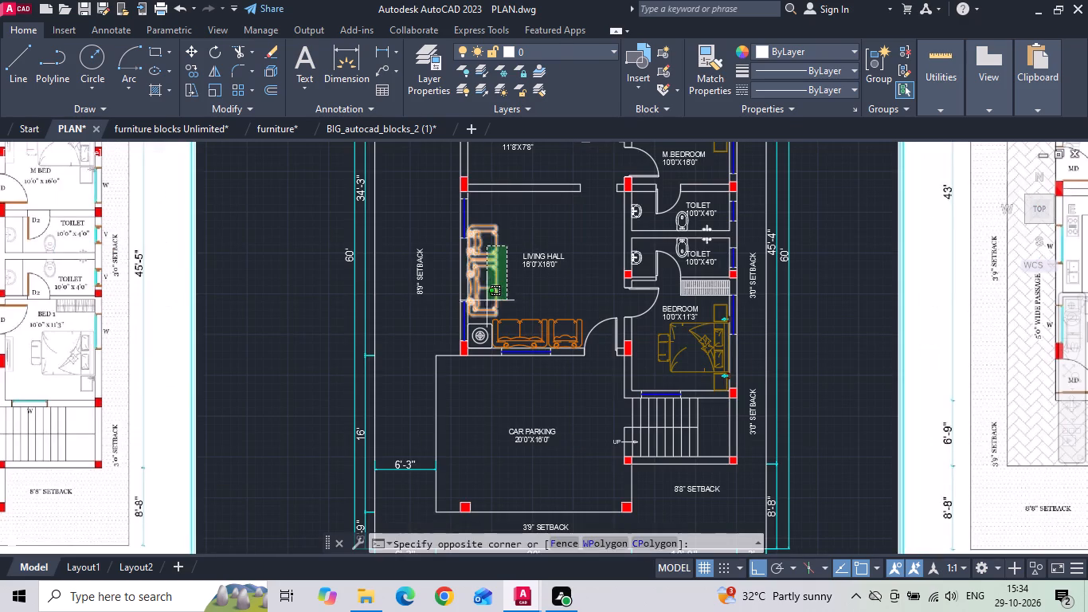
click(485, 304)
click(566, 324)
click(487, 331)
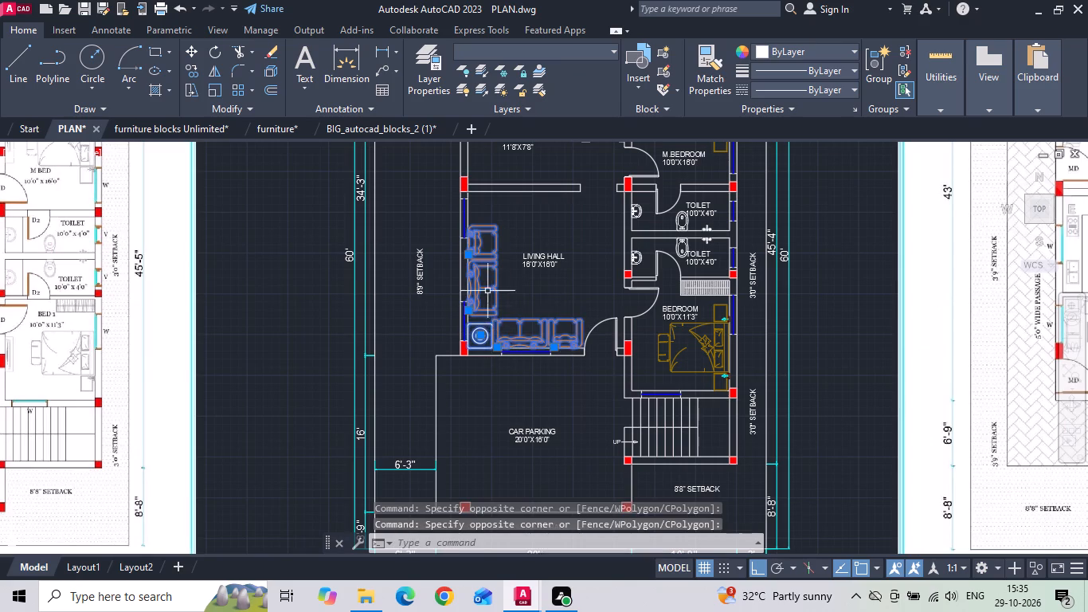
right_click(487, 291)
click(511, 329)
scroll(474, 359, up, 1)
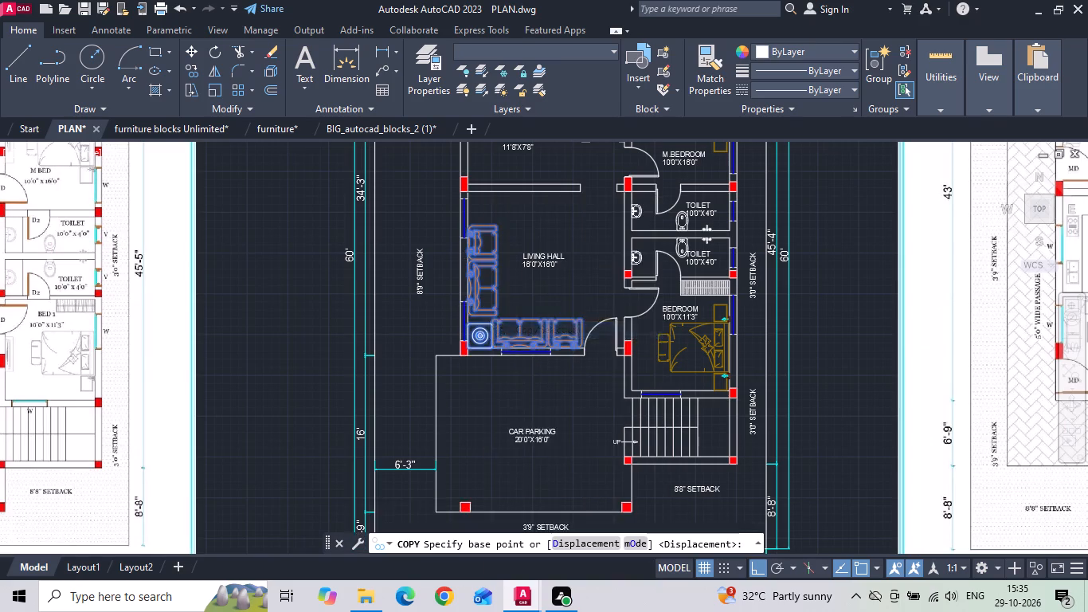
scroll(474, 359, up, 6)
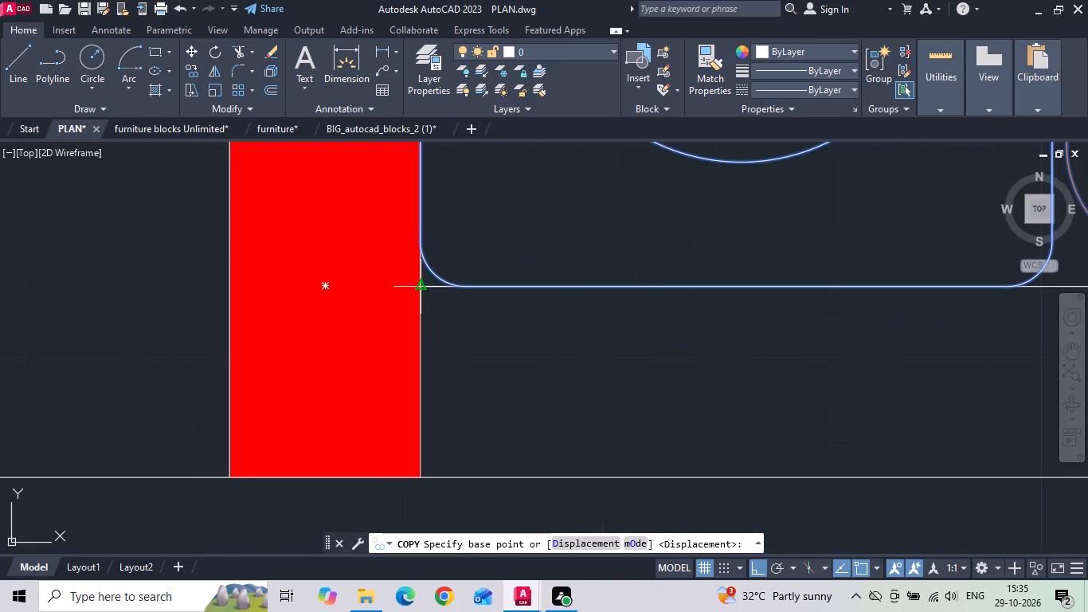
click(418, 287)
scroll(336, 323, down, 11)
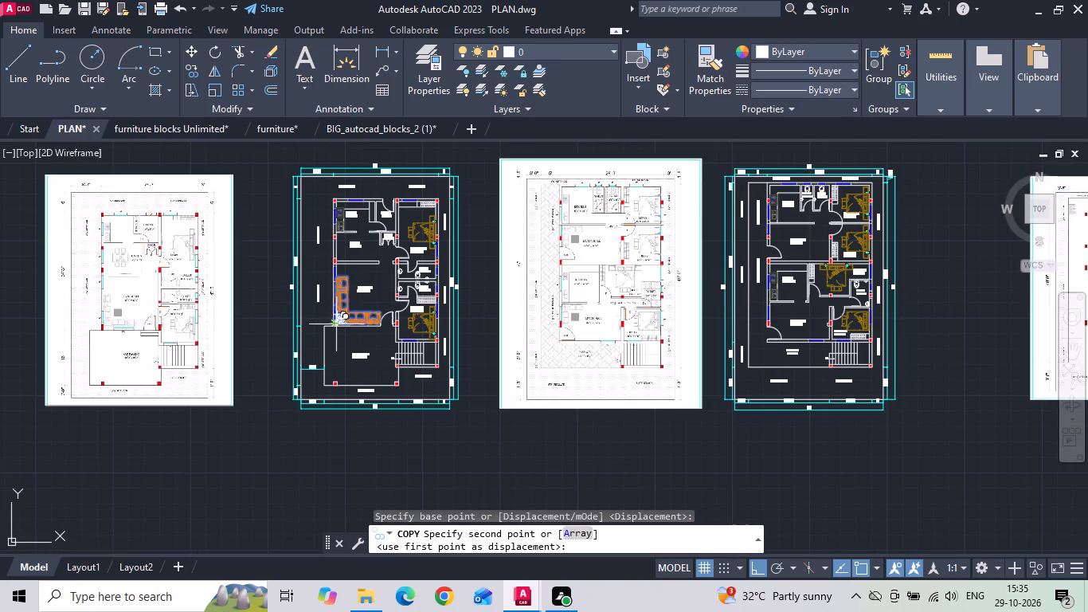
scroll(844, 308, up, 3)
scroll(839, 311, down, 1)
scroll(735, 331, down, 1)
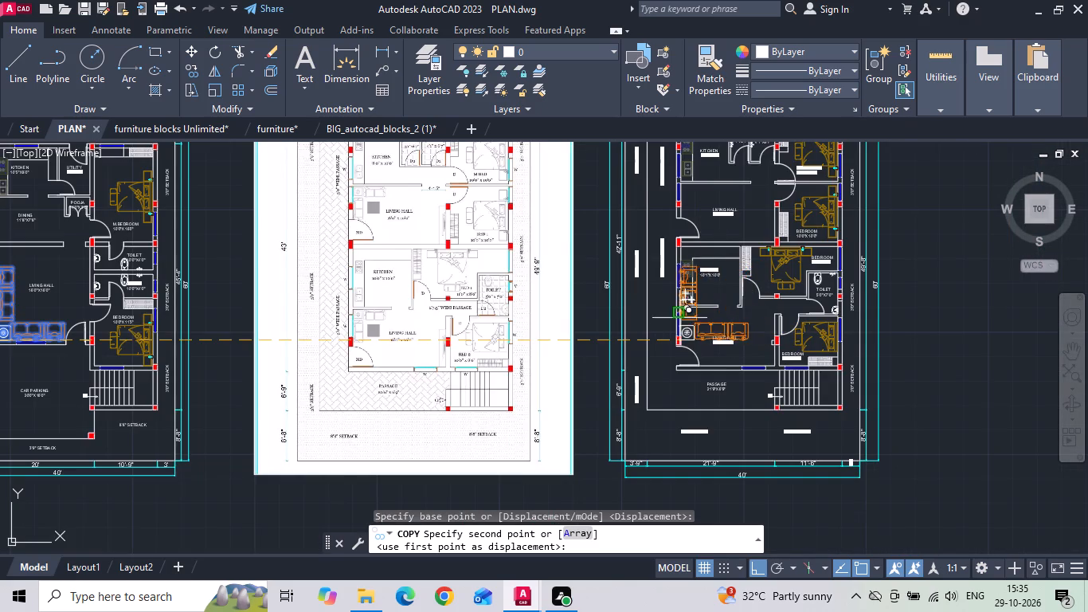
scroll(679, 320, up, 3)
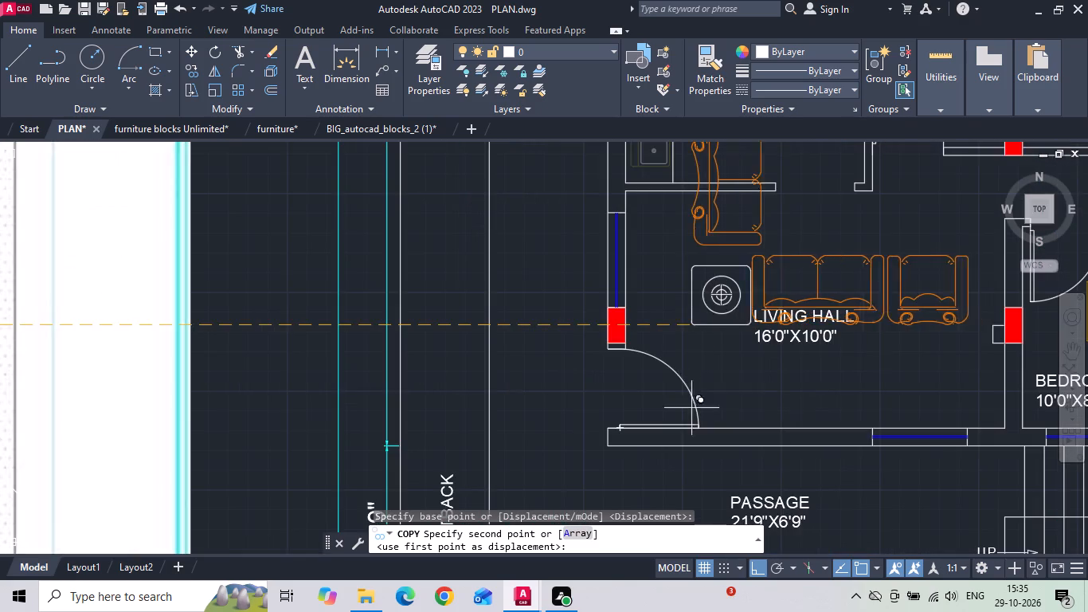
scroll(650, 434, up, 1)
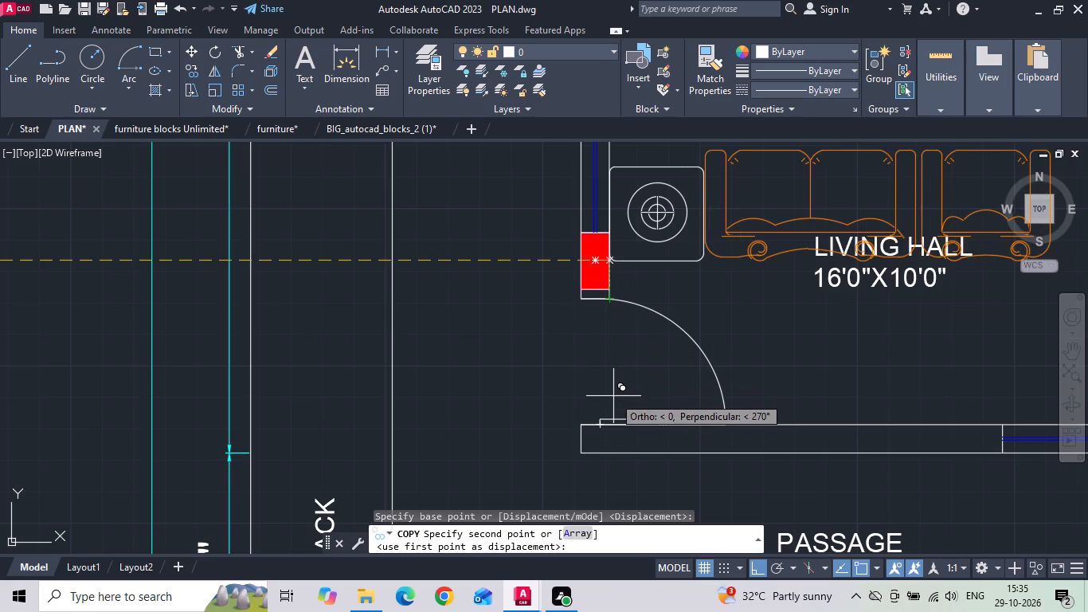
key(F8)
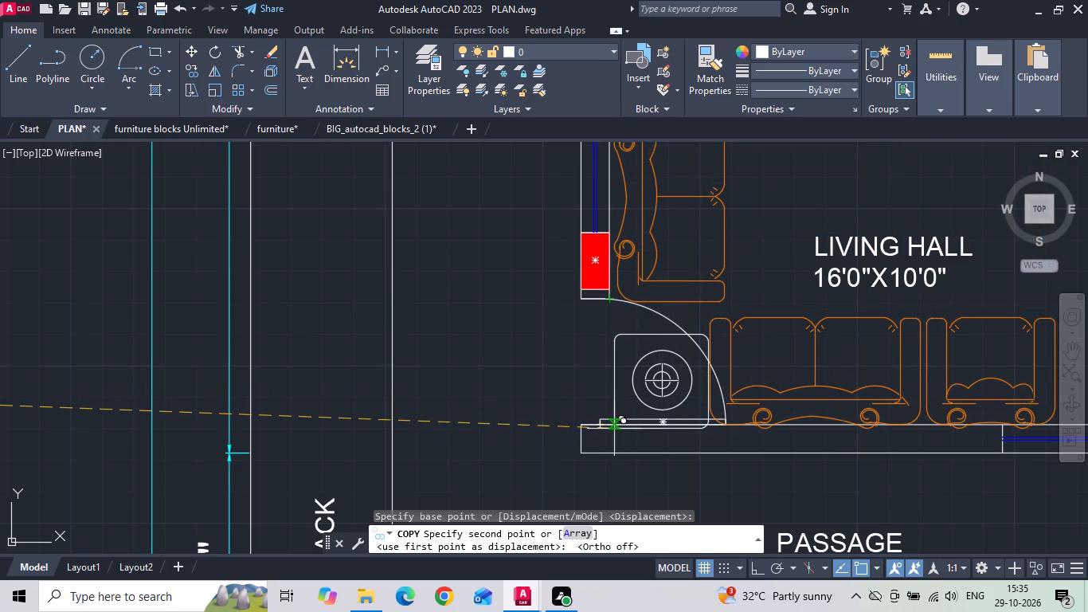
click(616, 426)
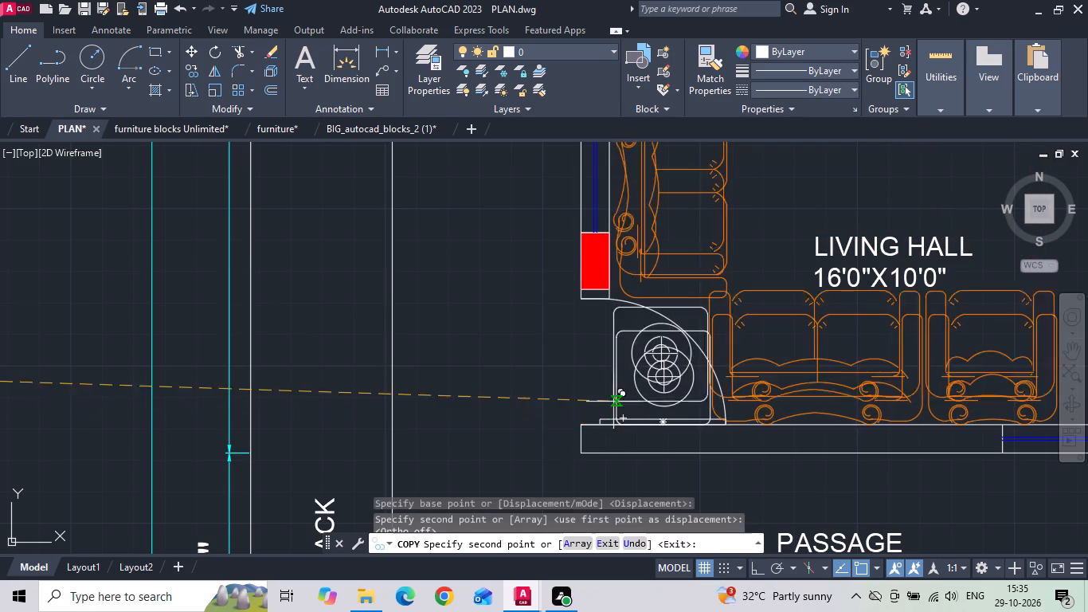
scroll(609, 396, down, 2)
key(Escape)
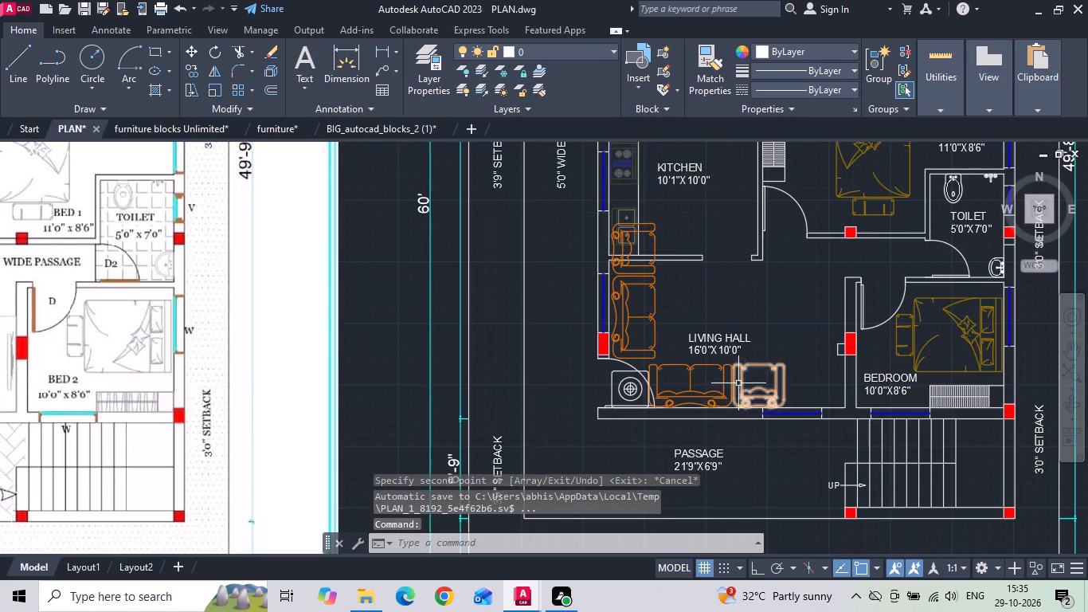
Scale down the ground floor living hall's sofas, armchairs and side table together about the side table's lower-left corner.
scroll(752, 384, down, 3)
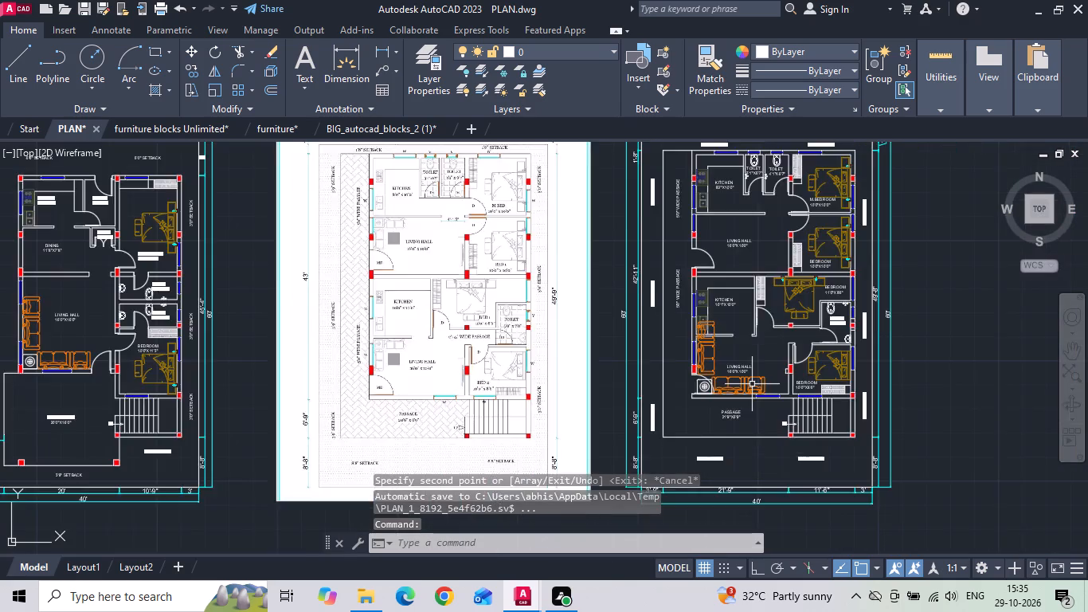
scroll(309, 383, up, 2)
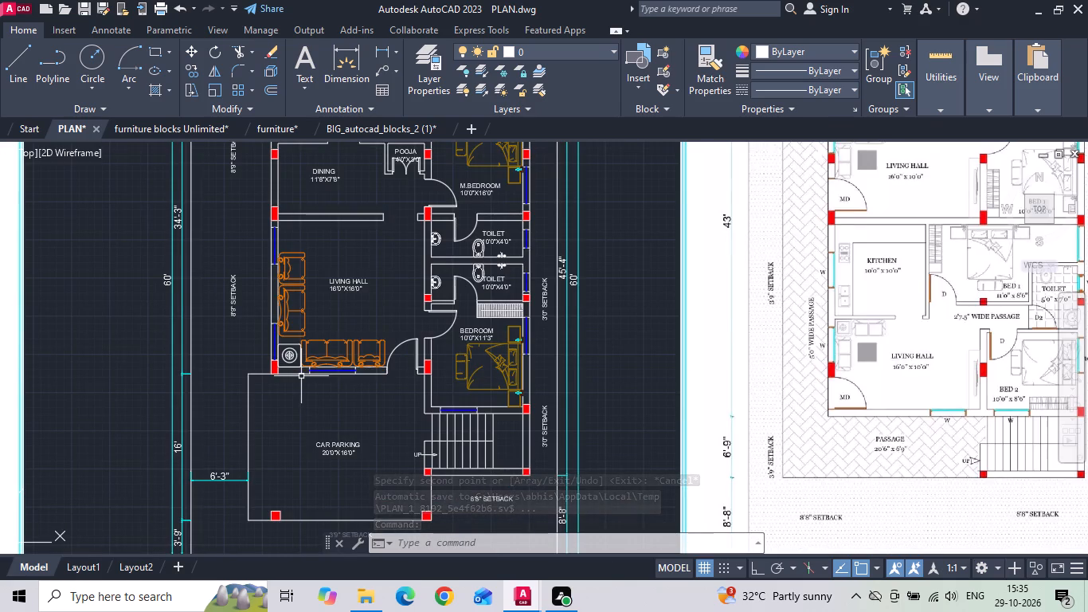
scroll(301, 376, down, 1)
middle_drag(298, 373, 591, 347)
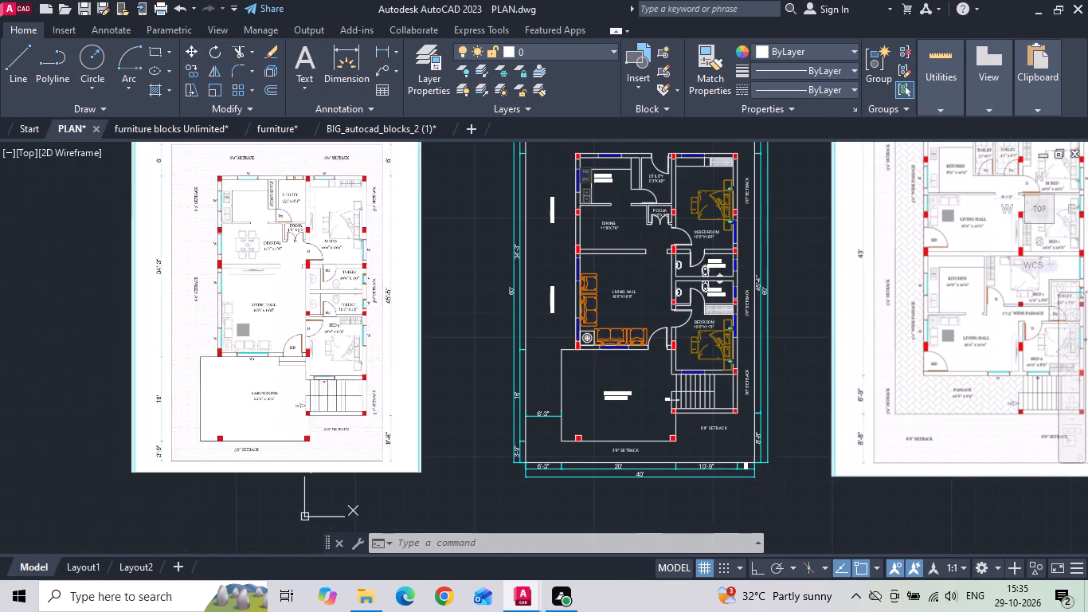
scroll(591, 323, up, 2)
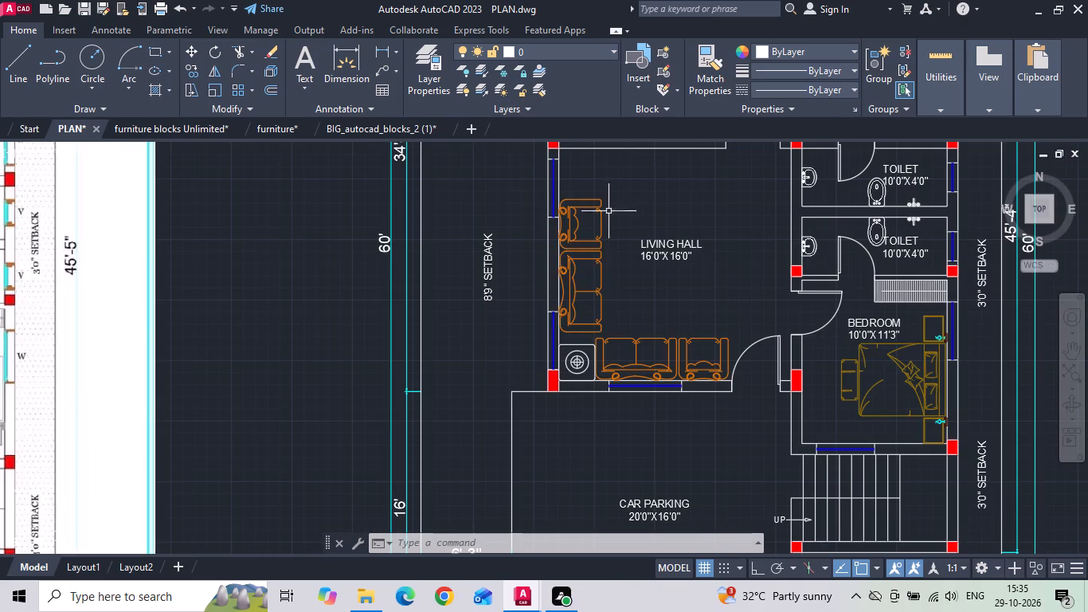
drag(609, 209, 597, 280)
click(593, 302)
click(691, 336)
scroll(689, 335, up, 1)
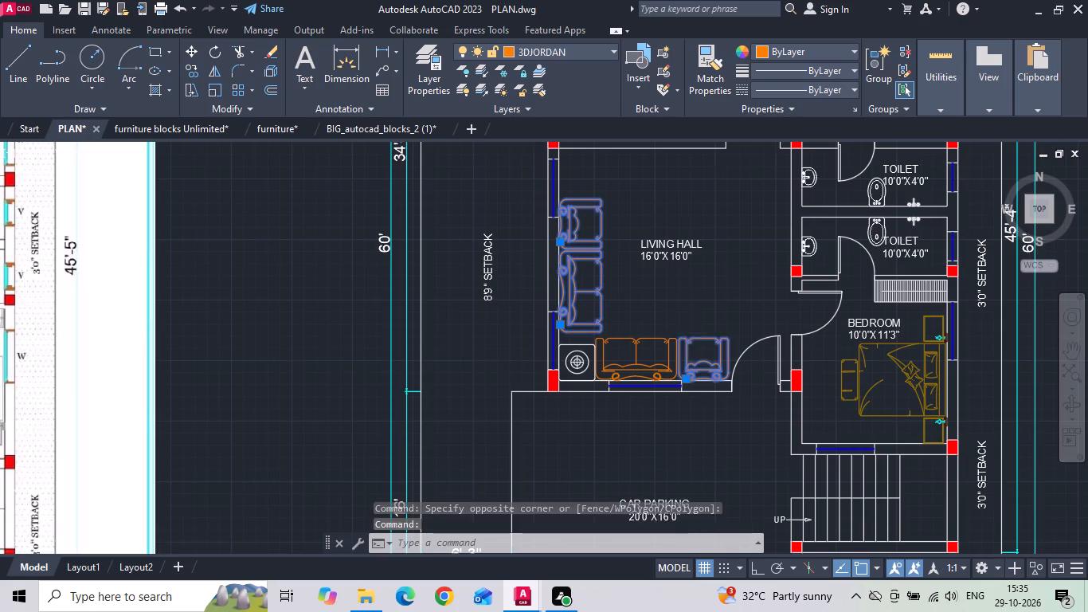
scroll(688, 335, up, 1)
drag(630, 344, 589, 372)
click(416, 363)
click(397, 354)
right_click(394, 354)
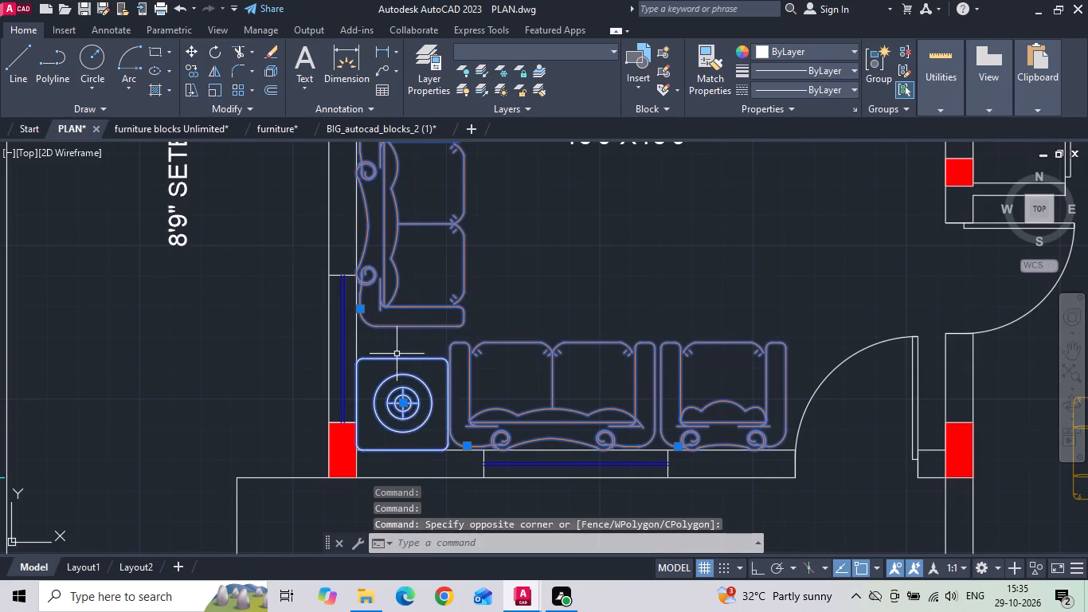
click(416, 347)
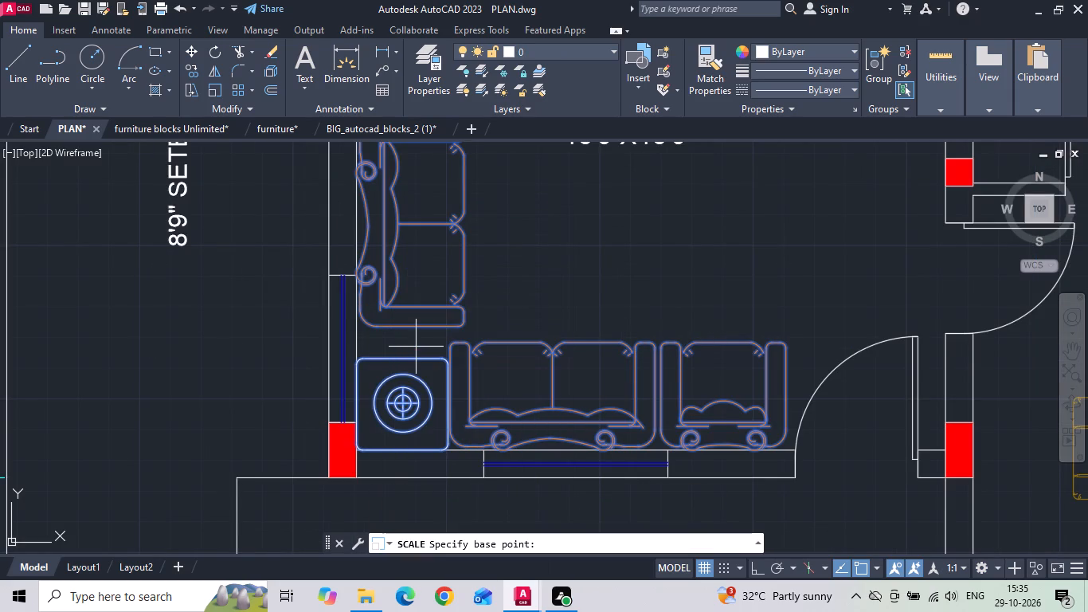
key(F8)
scroll(358, 462, up, 1)
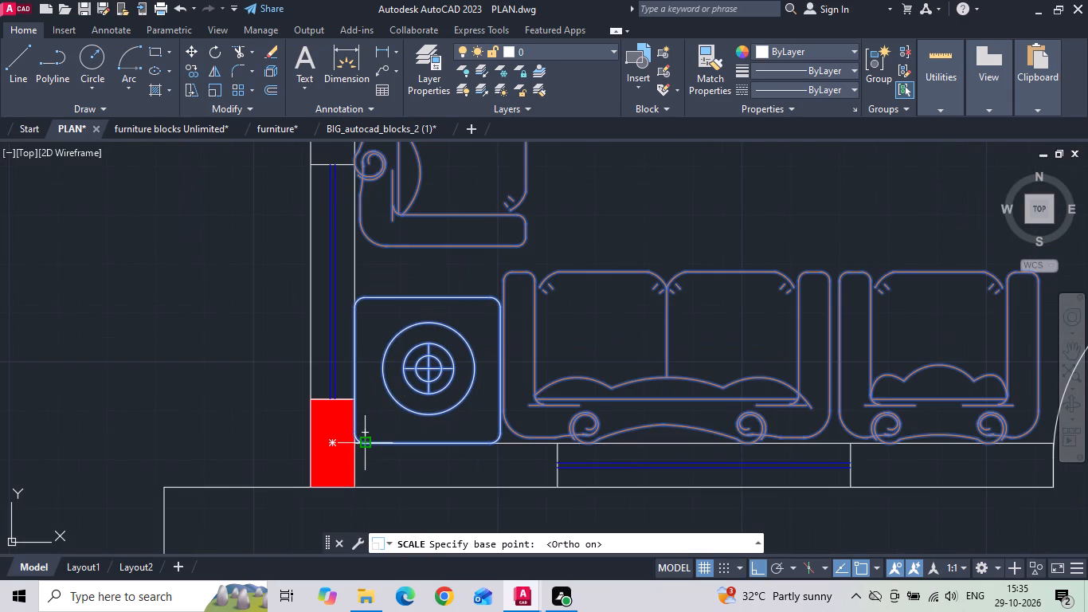
drag(369, 445, 378, 432)
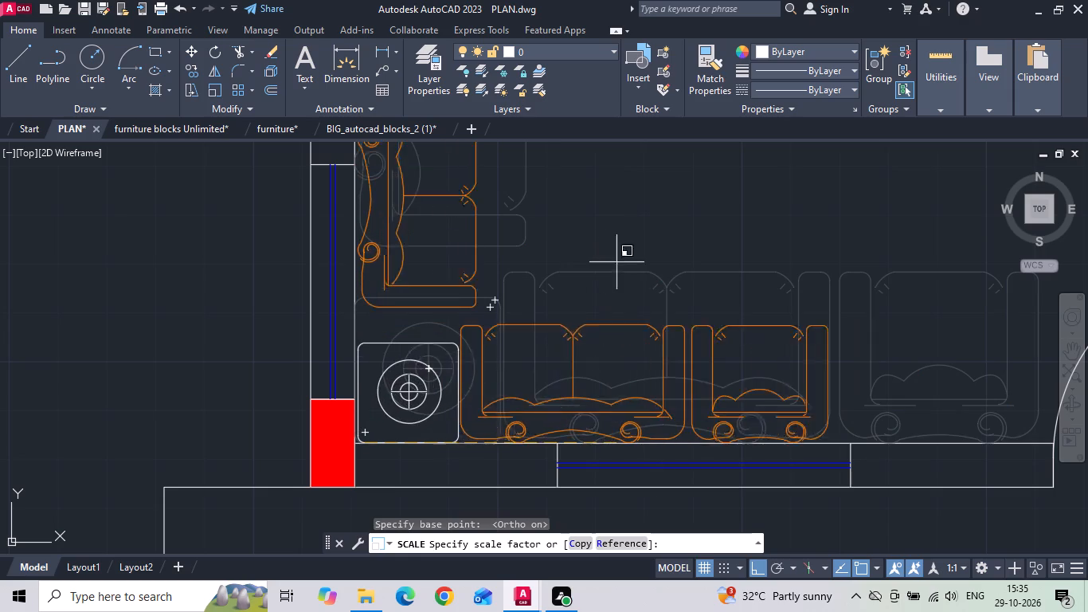
click(666, 253)
scroll(608, 316, down, 4)
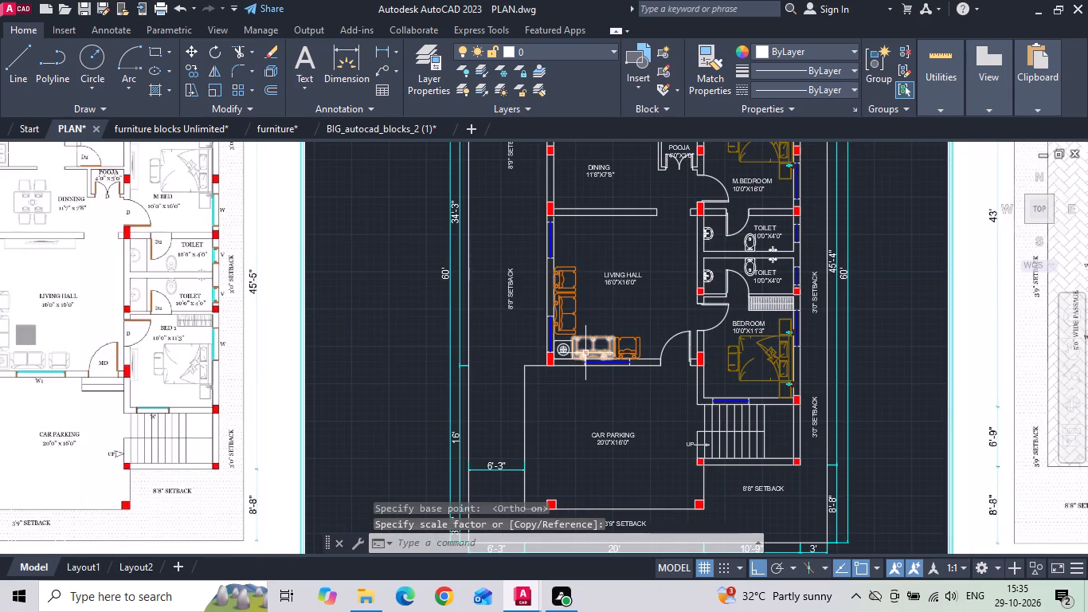
Move the ground floor's horizontal sofa and armchair pair a short distance right, widening the gap beside the side table.
middle_drag(560, 374, 612, 359)
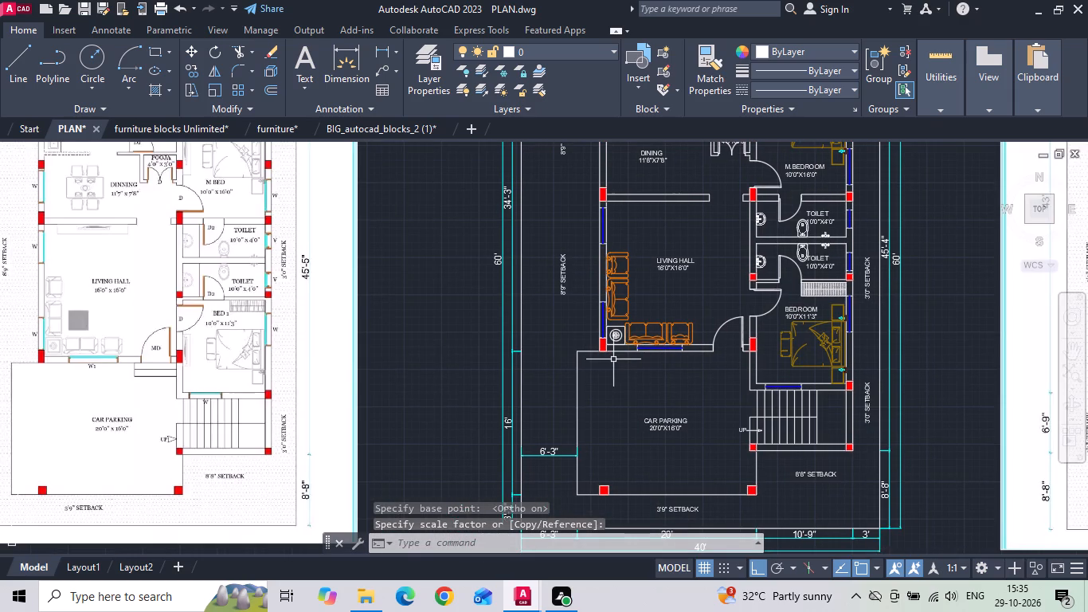
scroll(688, 330, up, 2)
drag(699, 296, 690, 303)
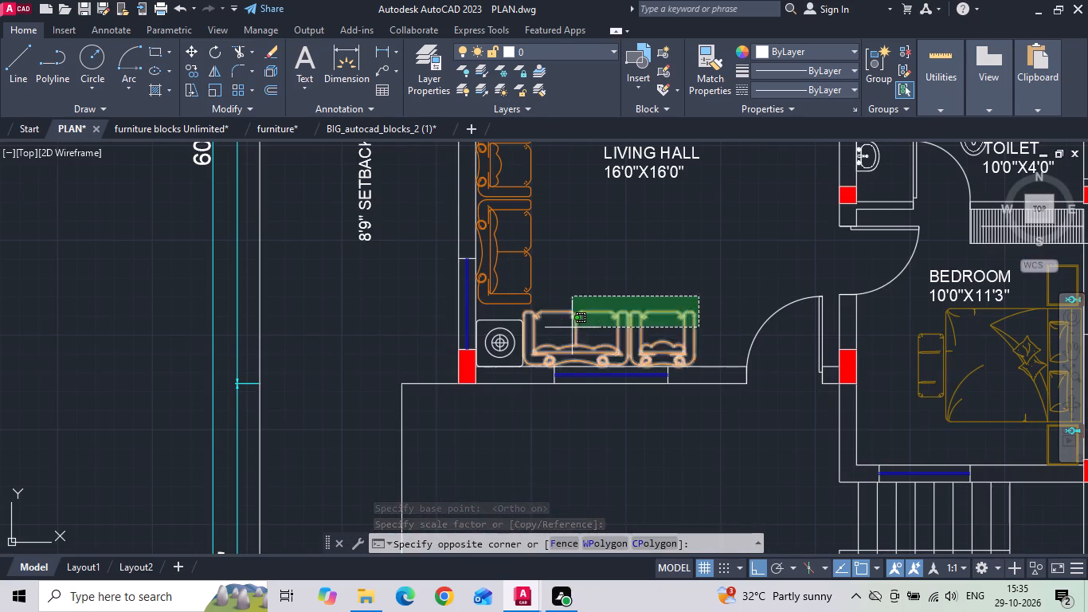
click(571, 328)
right_click(606, 277)
click(623, 315)
click(579, 450)
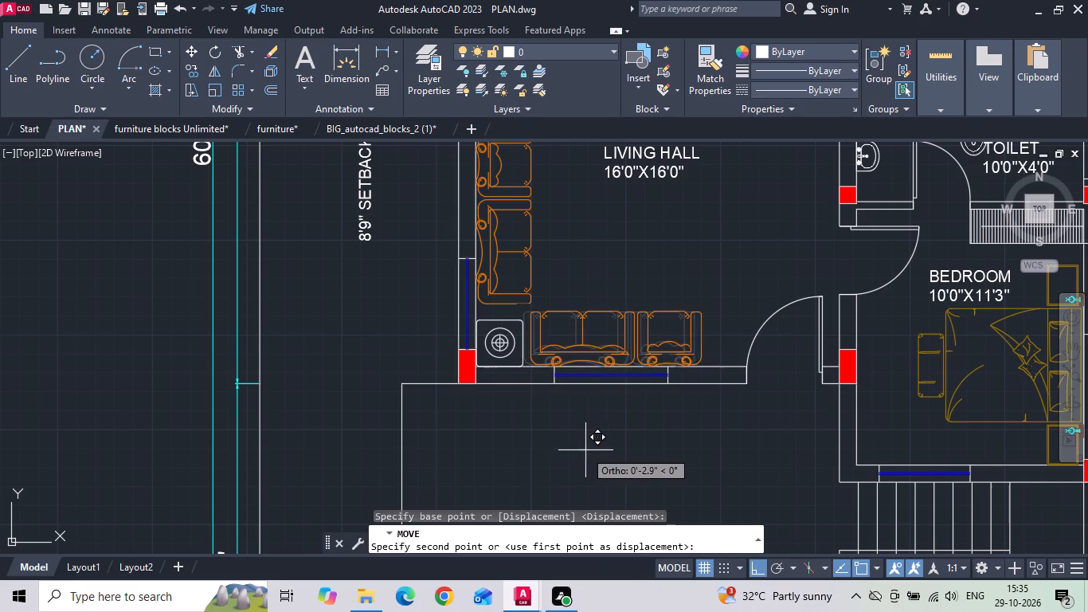
click(605, 448)
Move the ground floor's vertical sofa and armchair pair slightly up along the left wall, away from the side table.
middle_drag(585, 387, 593, 472)
drag(548, 368, 535, 339)
click(513, 274)
right_click(573, 284)
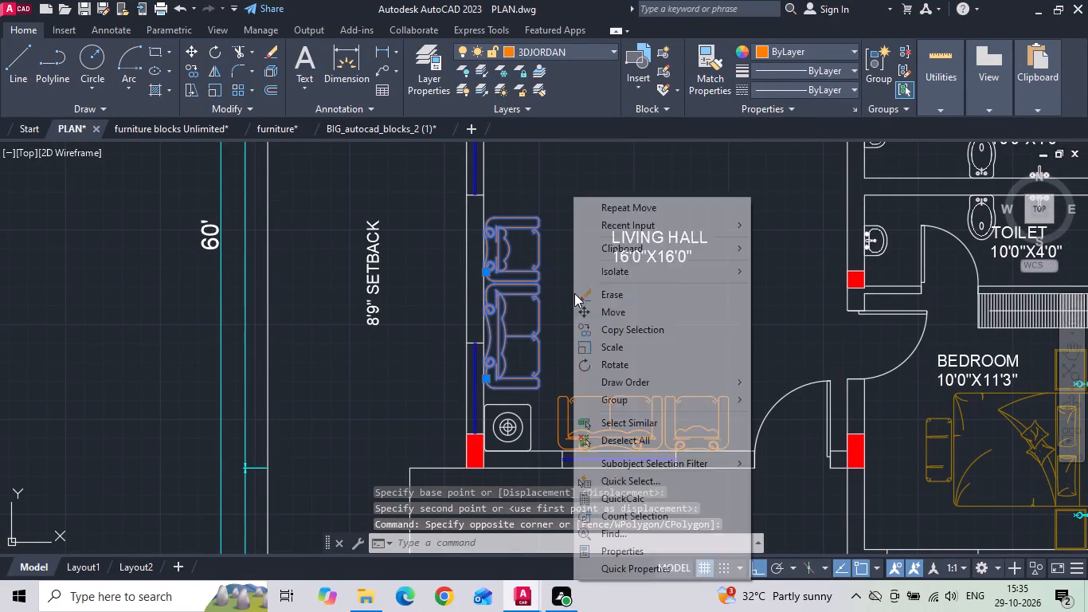
click(580, 311)
click(620, 325)
click(621, 316)
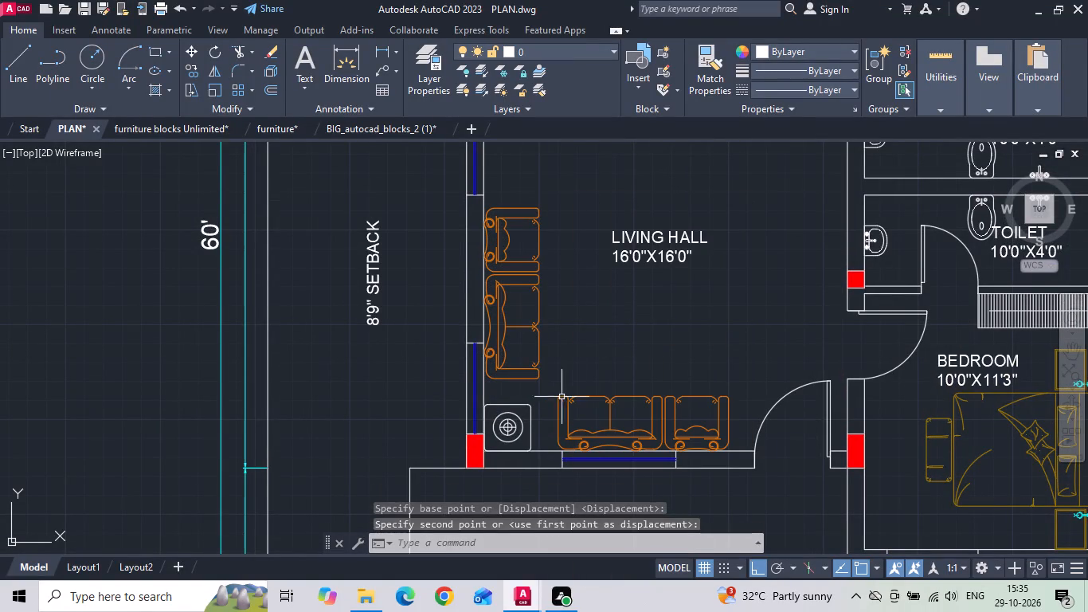
Move the ground floor side table slightly right and slightly up, off the corner walls.
click(541, 410)
click(521, 420)
right_click(572, 340)
click(642, 292)
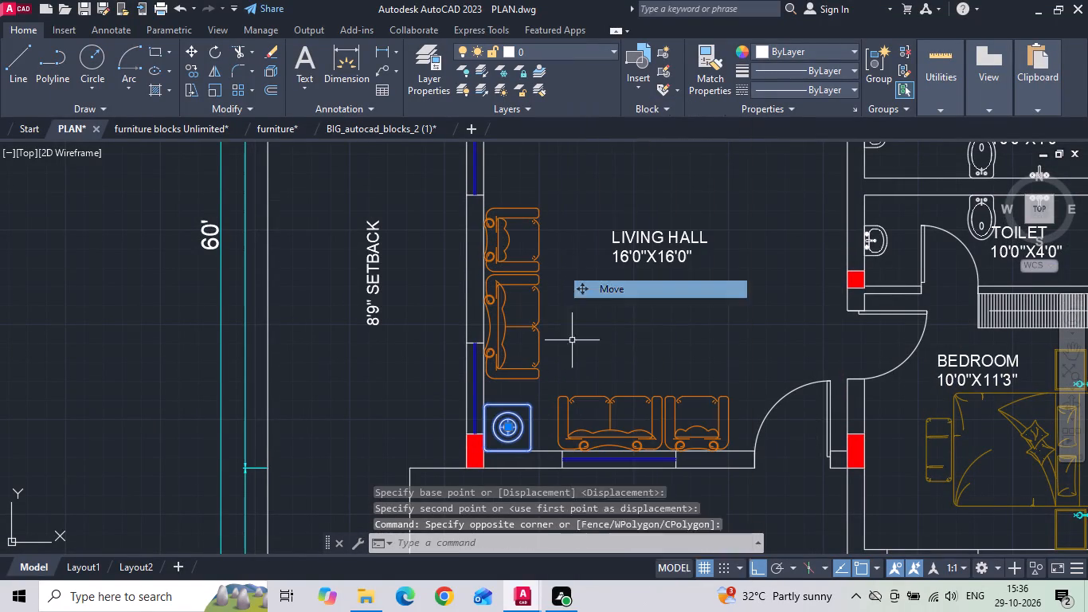
click(623, 355)
click(633, 354)
click(522, 416)
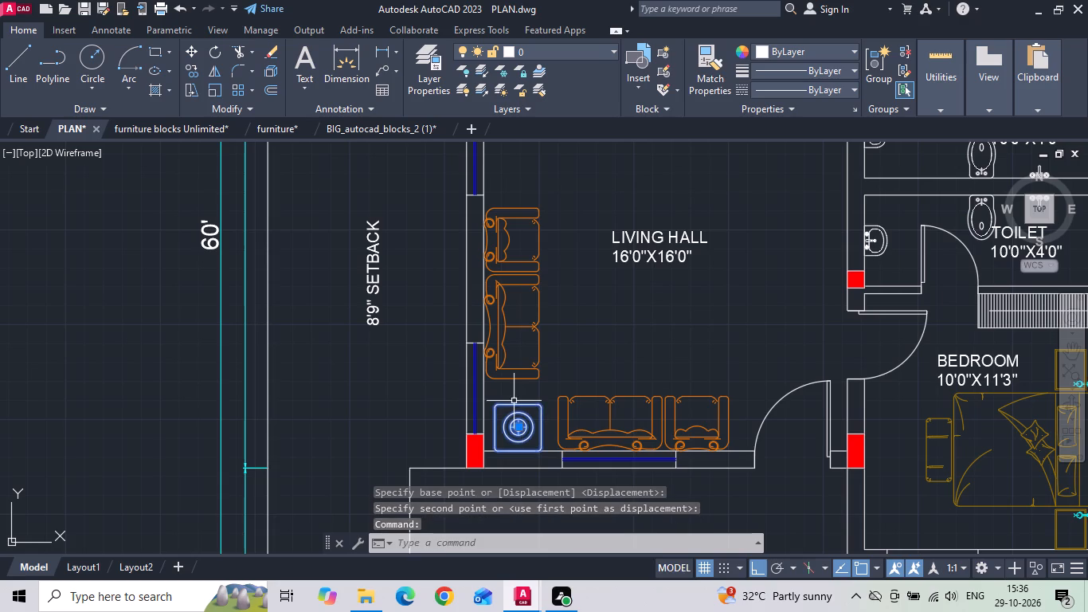
click(513, 399)
right_click(513, 398)
click(550, 292)
click(624, 343)
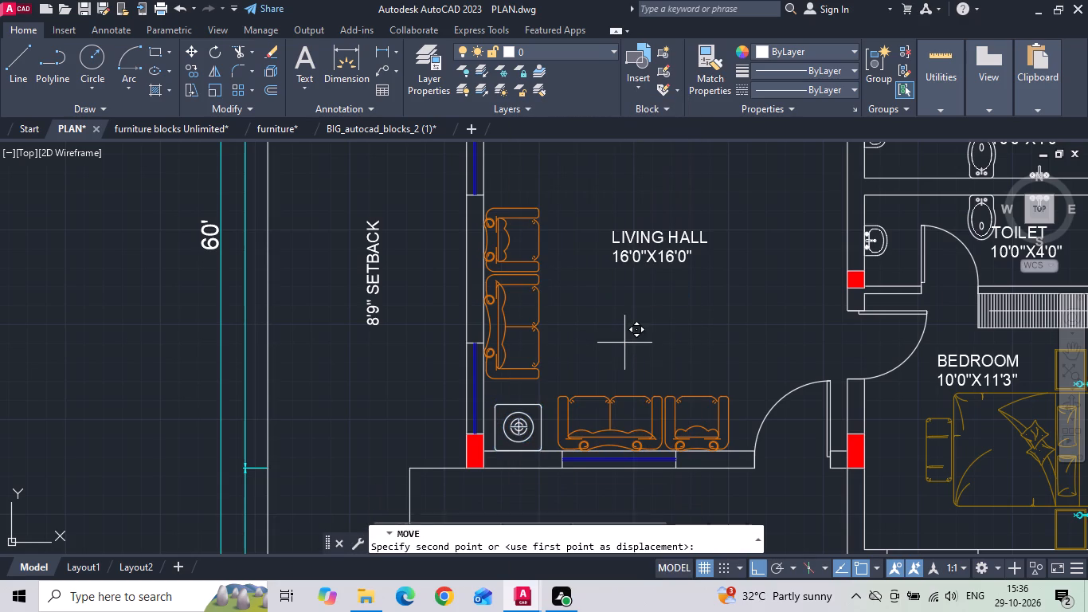
click(625, 336)
Delete the old sofas, armchairs and side table from the lower 16'0"X10'0" living hall of the first floor plan.
scroll(444, 334, down, 3)
scroll(683, 323, down, 2)
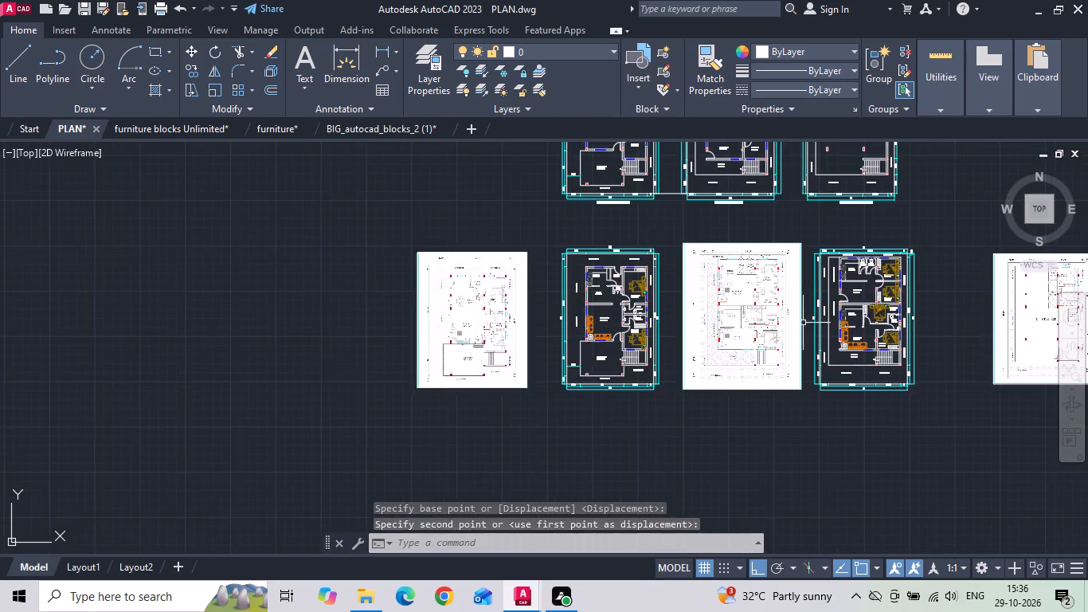
scroll(808, 323, up, 3)
scroll(940, 370, up, 1)
middle_drag(828, 371, 528, 351)
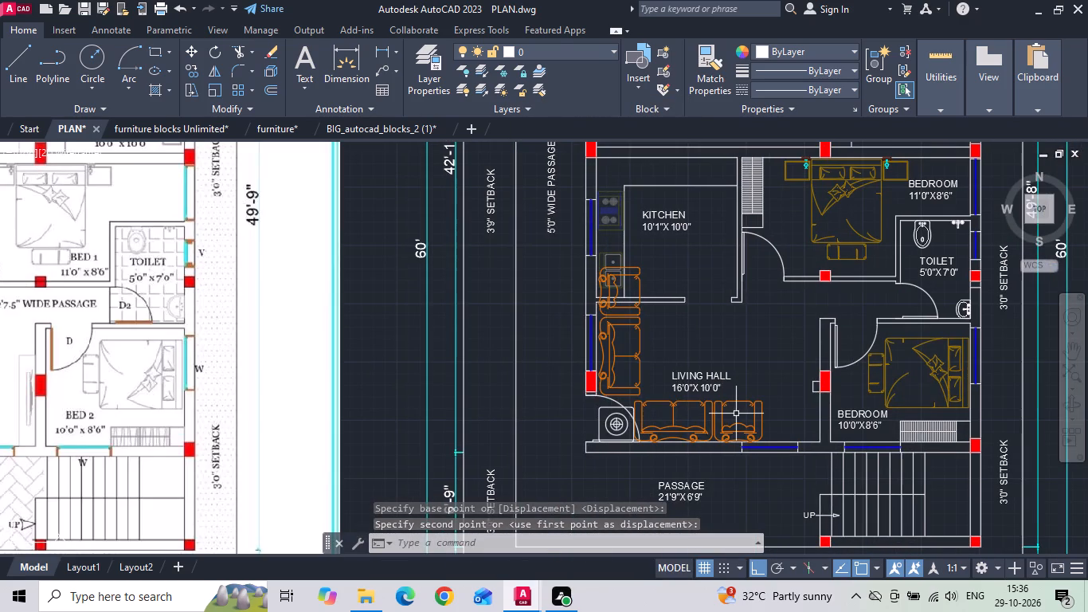
drag(738, 414, 709, 411)
click(680, 410)
click(605, 433)
click(575, 424)
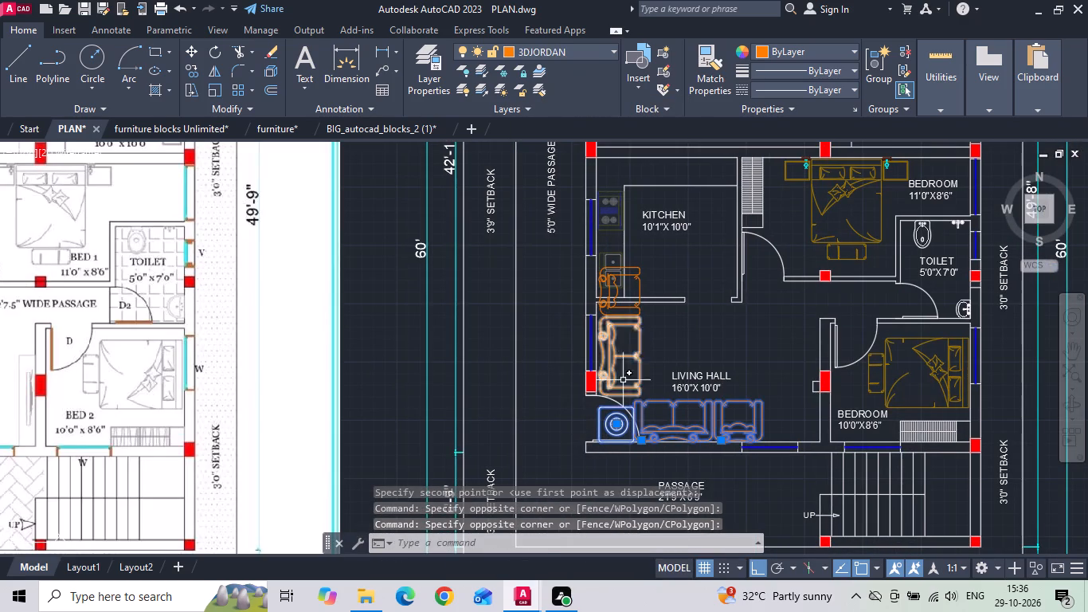
click(633, 363)
click(619, 350)
click(616, 317)
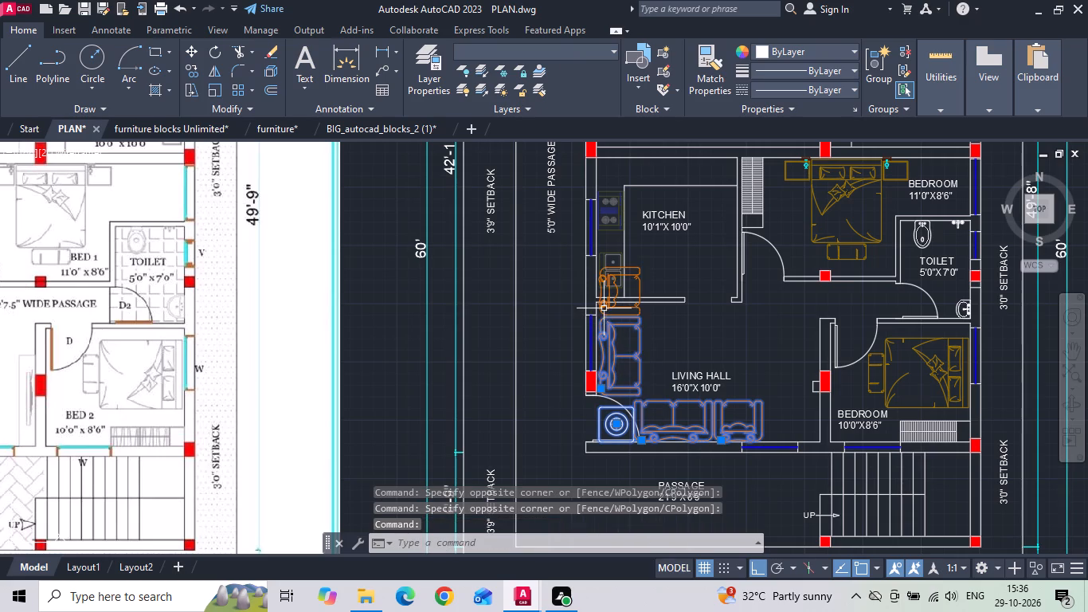
click(604, 308)
key(Delete)
Copy the ground floor living hall's sofas, armchairs and side table into the empty space right of the first floor plan.
scroll(740, 346, down, 3)
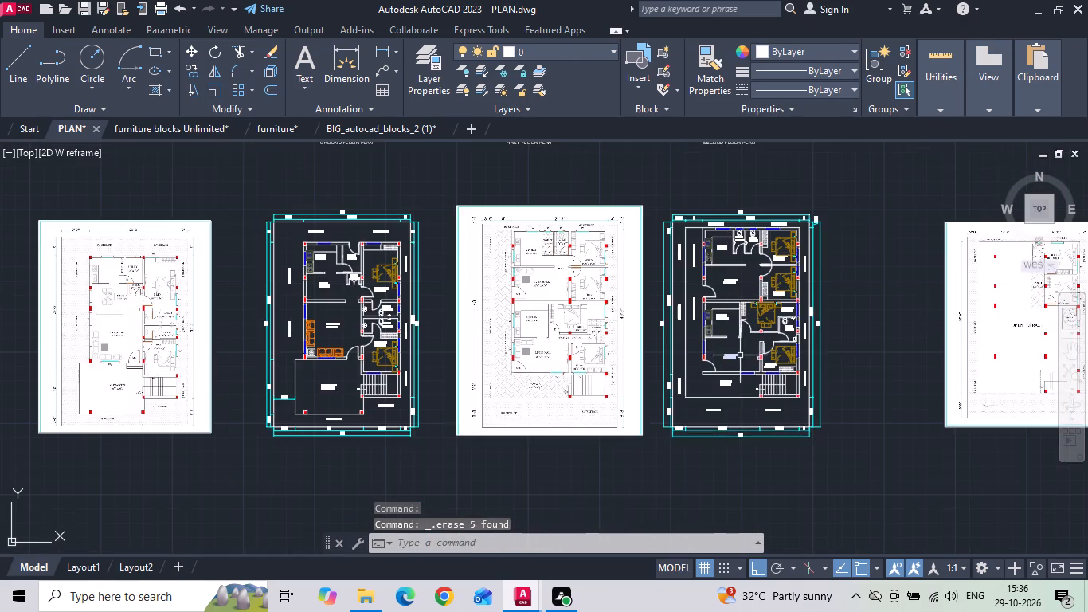
scroll(245, 375, up, 3)
drag(499, 191, 494, 210)
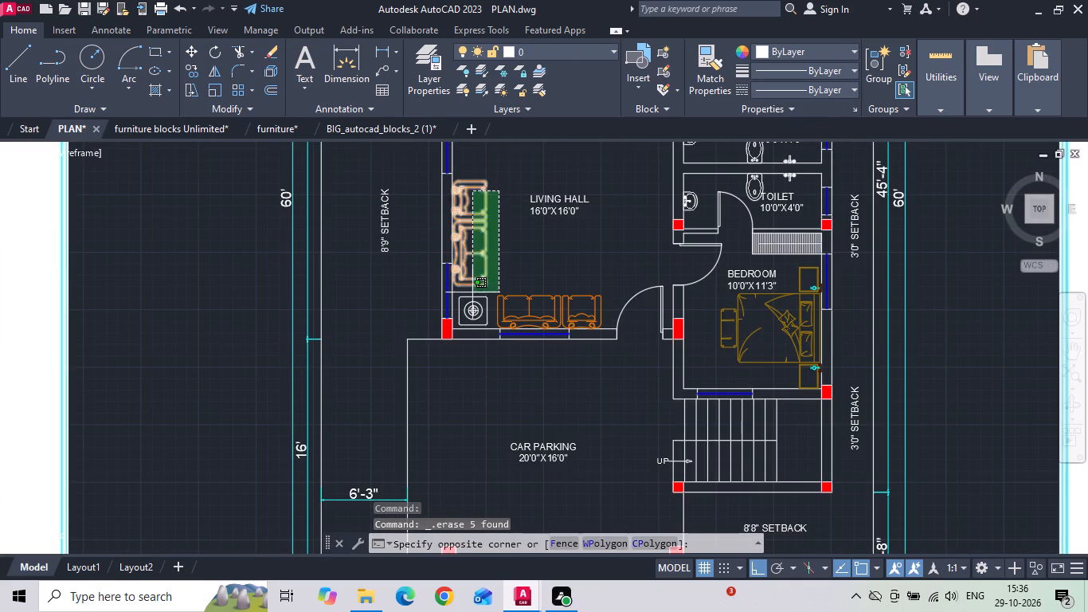
click(472, 297)
click(577, 305)
click(536, 299)
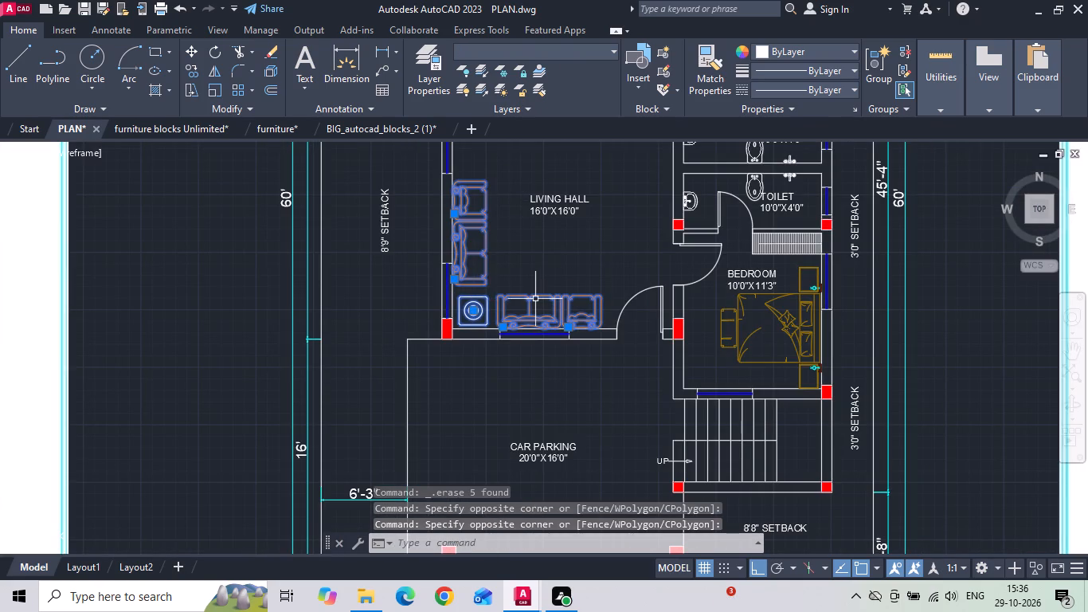
key(ctrl+c)
right_click(459, 283)
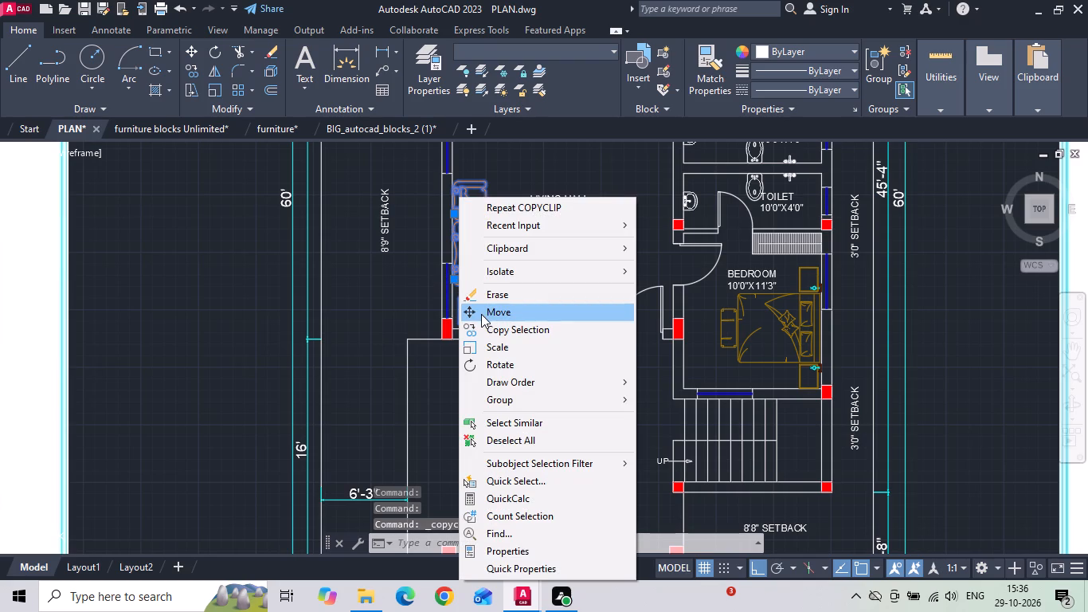
click(481, 330)
click(466, 312)
scroll(467, 331, down, 3)
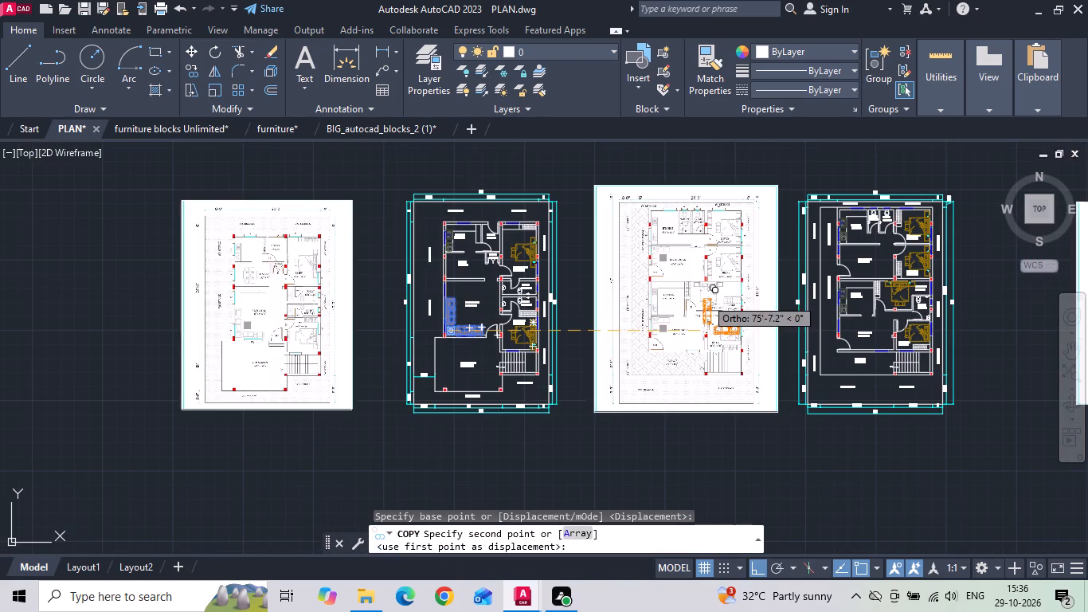
scroll(923, 299, up, 2)
middle_drag(896, 300, 225, 309)
click(456, 303)
key(Escape)
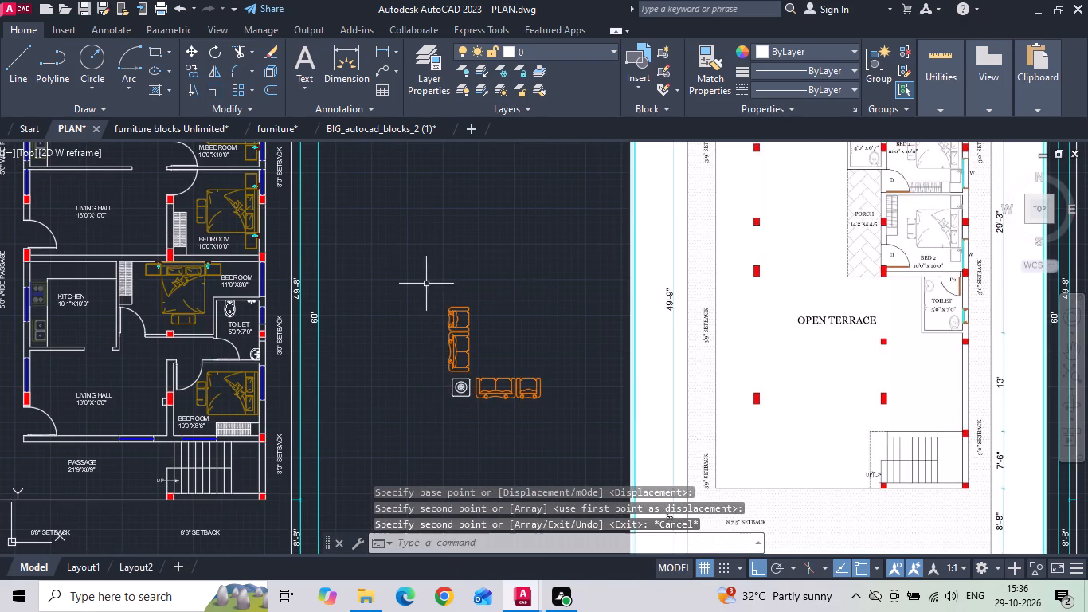
Mirror the copied seating group about a horizontal line above it, erasing the source, so the side table sits at the top.
drag(425, 279, 455, 380)
click(538, 422)
drag(570, 331, 467, 427)
click(464, 429)
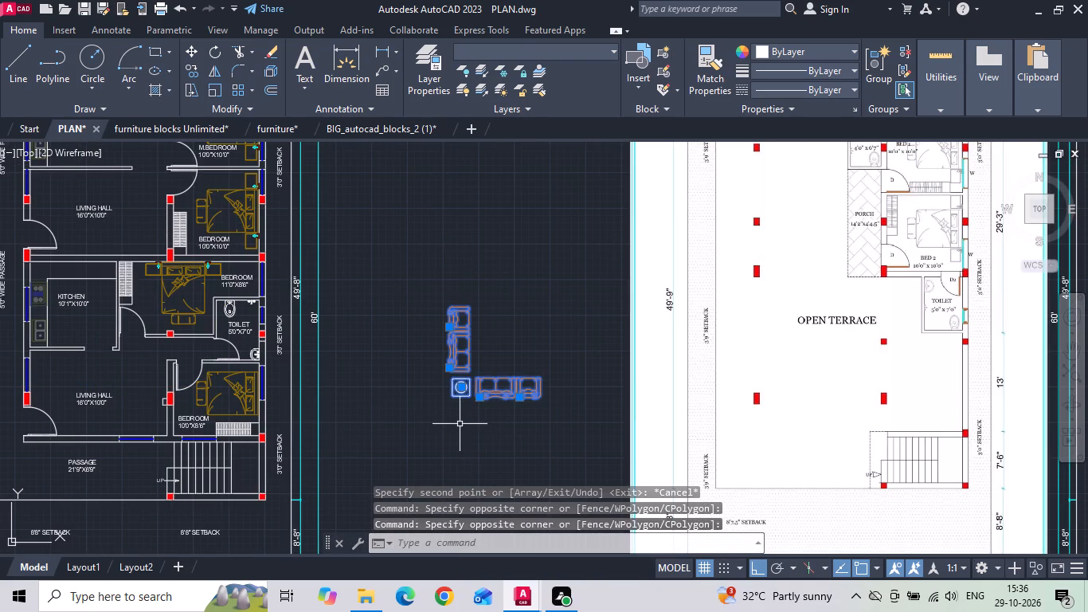
key(m)
key(i)
key(space)
drag(477, 300, 468, 304)
click(391, 332)
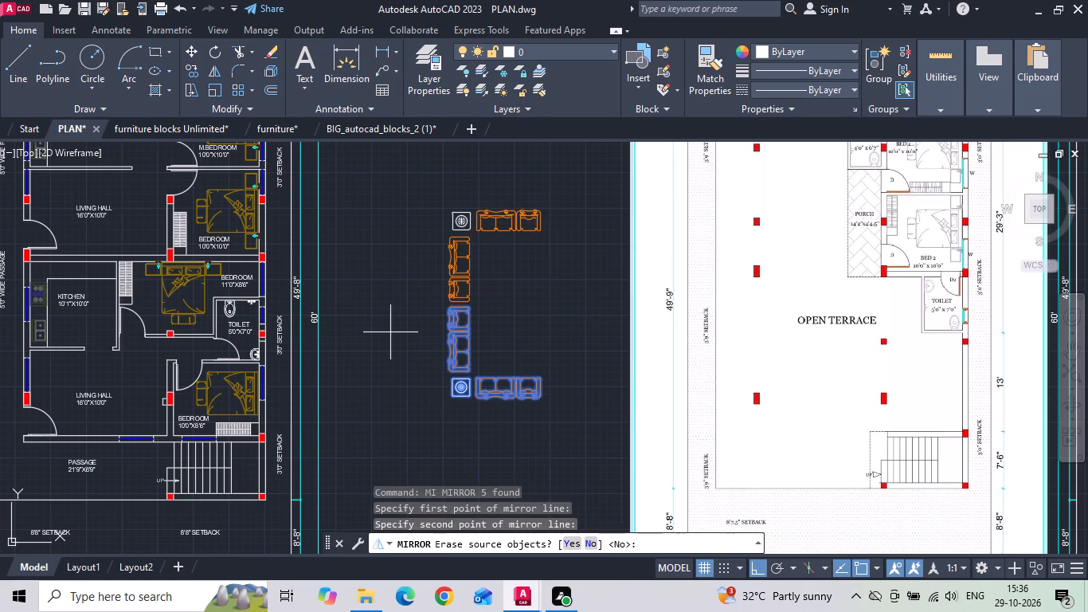
key(y)
key(space)
Move the mirrored seating group by the side table's upper-left corner to the lower living hall's corner below the kitchen wall.
drag(392, 346, 453, 293)
click(552, 191)
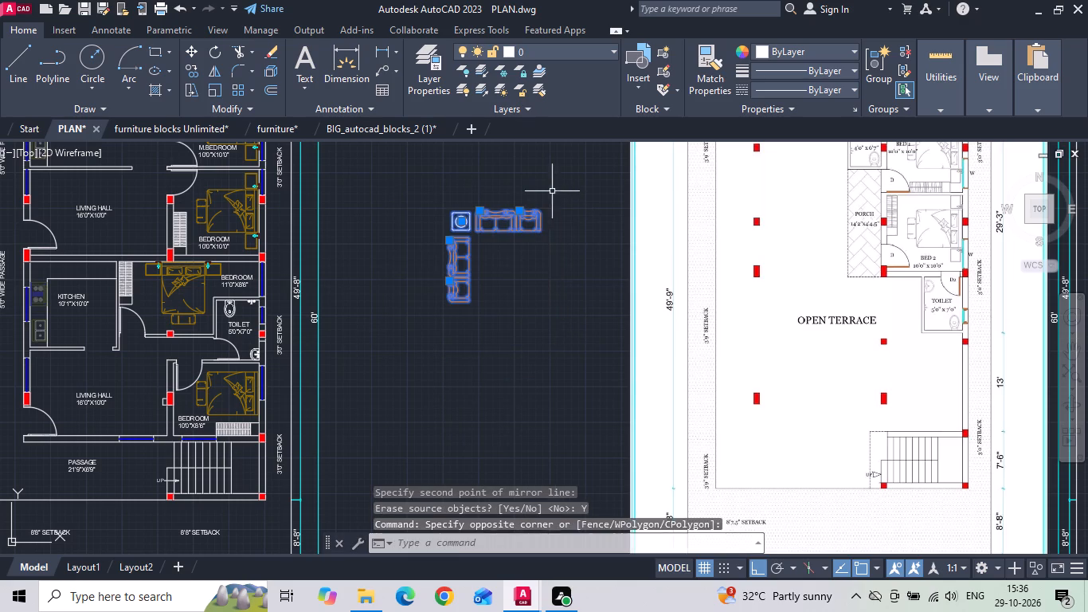
right_click(550, 190)
click(566, 304)
scroll(456, 205, up, 4)
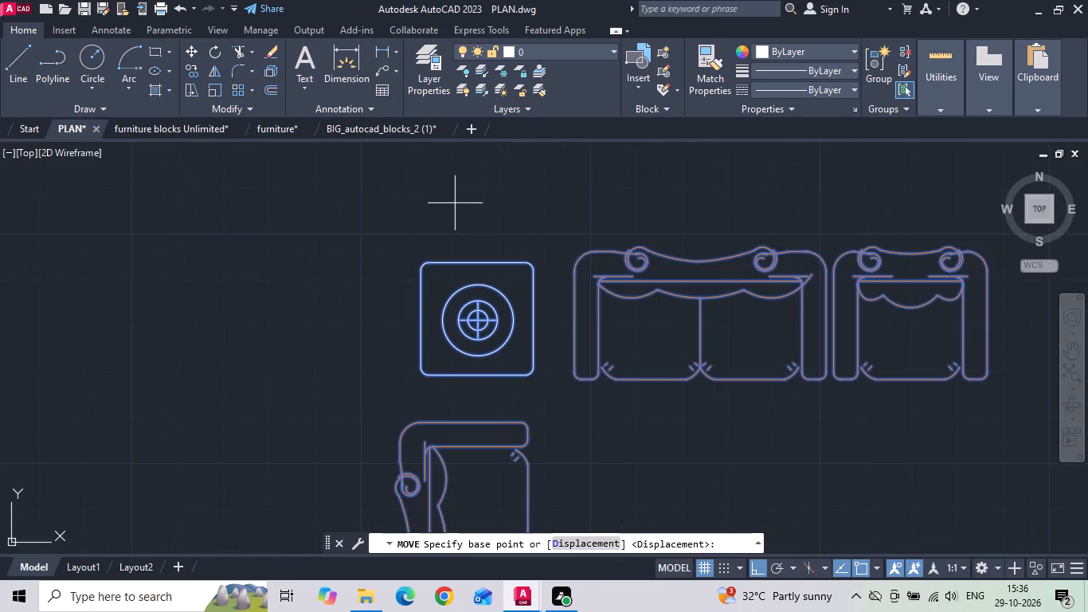
click(427, 263)
scroll(514, 249, down, 2)
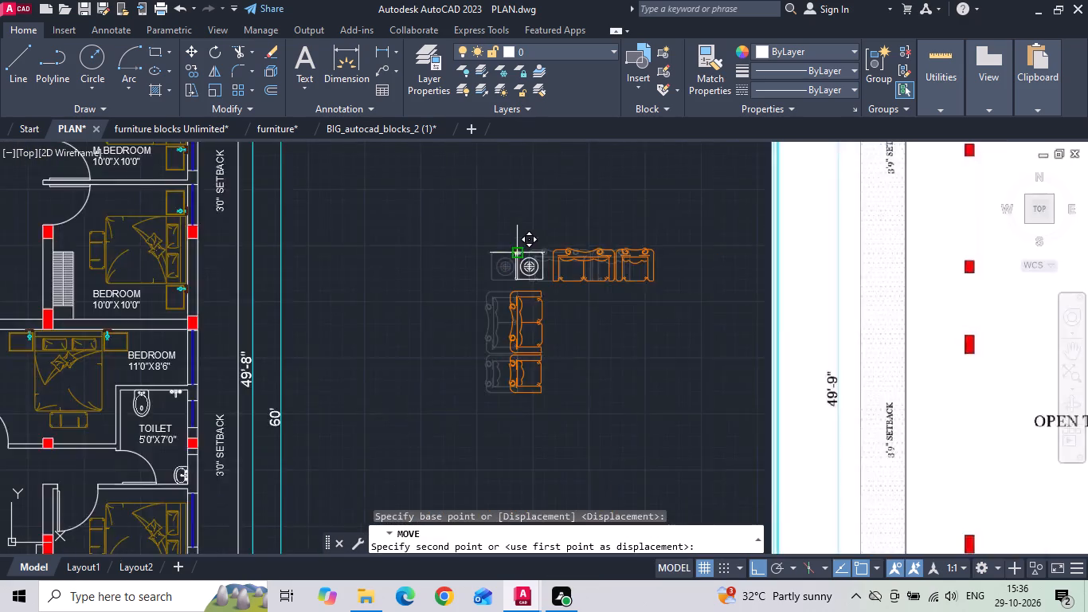
scroll(514, 249, down, 4)
scroll(387, 284, up, 3)
scroll(299, 406, up, 2)
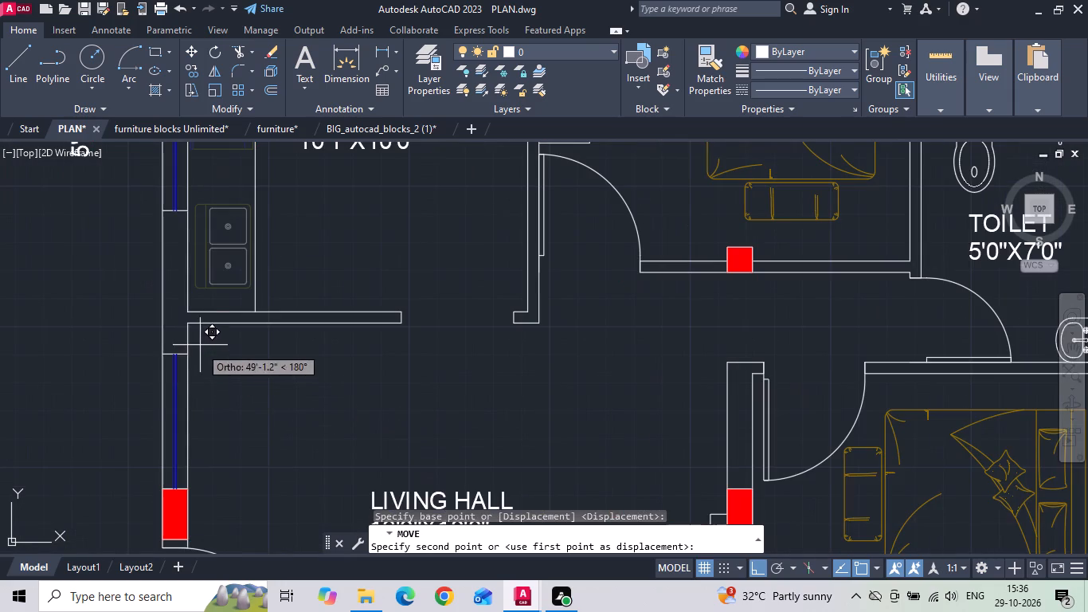
click(190, 326)
Scale down the lower living hall's whole seating group about the wall corner beside the side table, clearing the entrance door swing.
middle_drag(211, 328, 304, 258)
scroll(367, 221, down, 1)
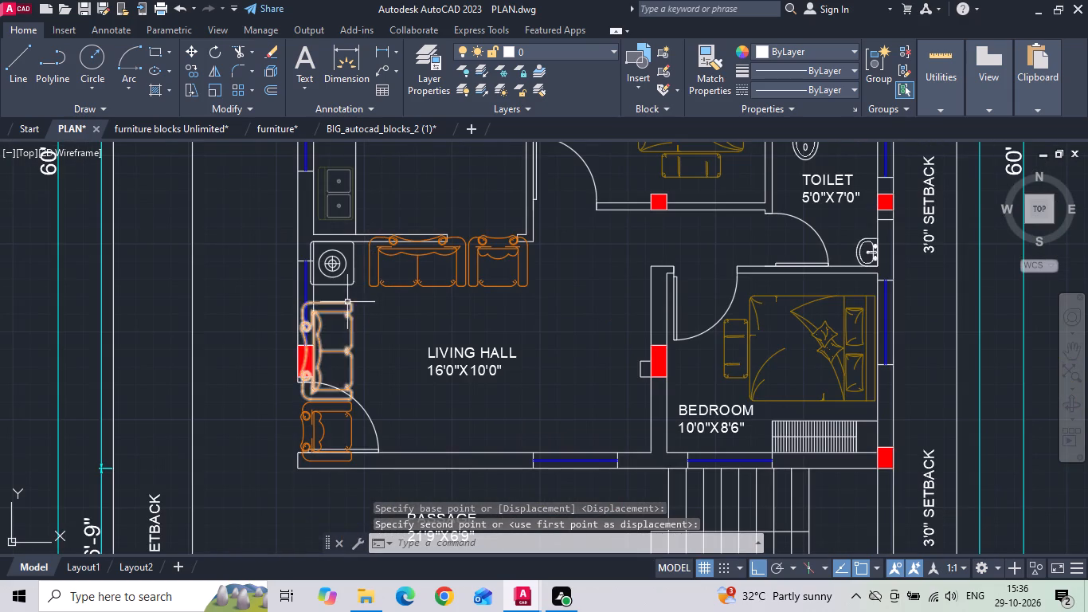
scroll(534, 324, down, 3)
scroll(510, 326, up, 1)
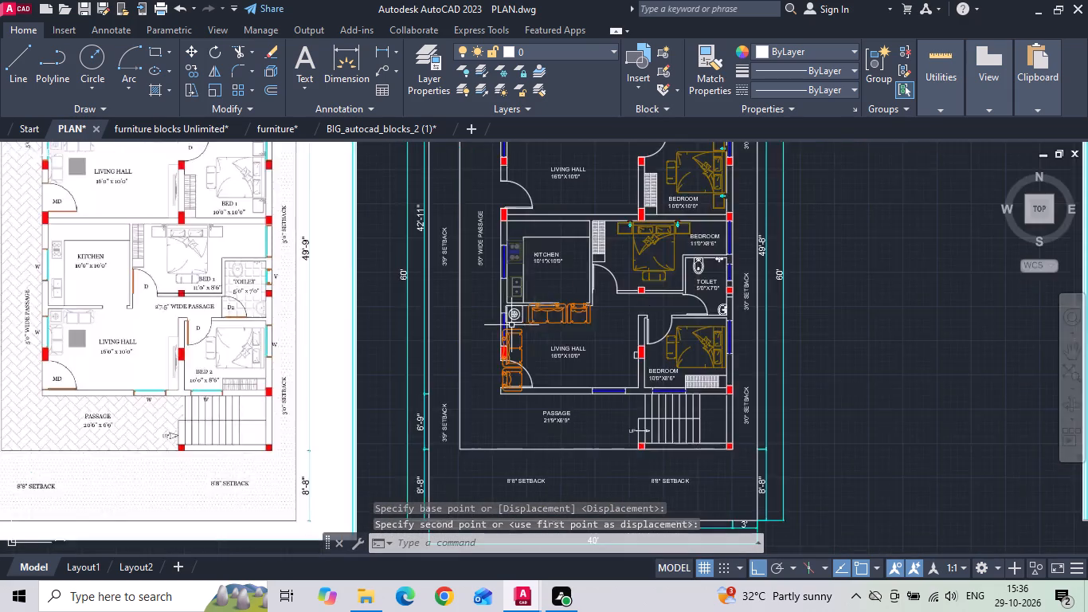
scroll(512, 325, up, 3)
scroll(317, 296, up, 1)
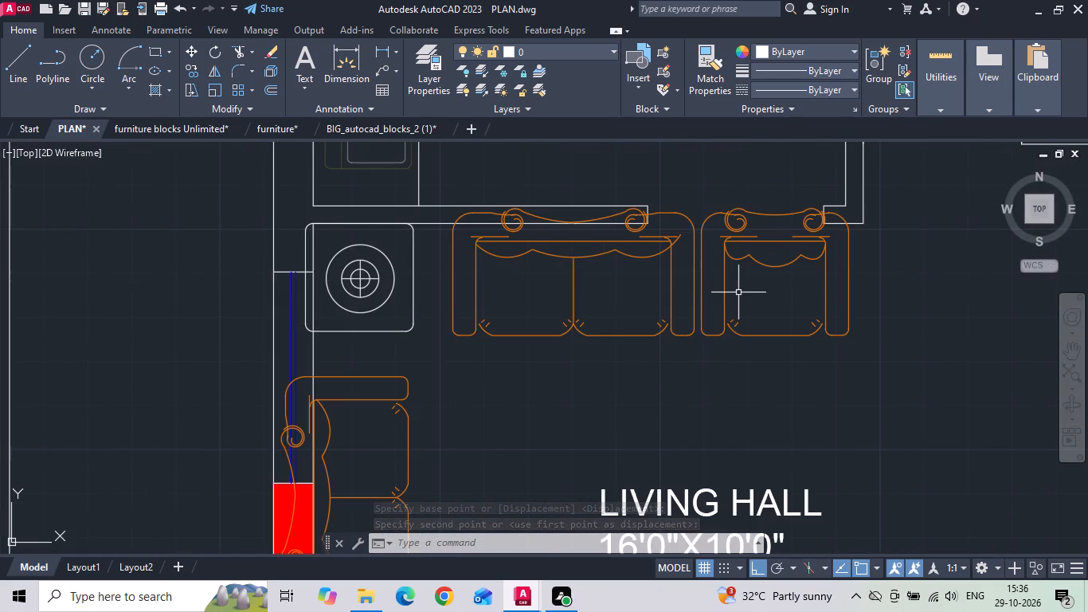
drag(738, 292, 722, 293)
click(382, 415)
middle_drag(391, 390, 404, 302)
scroll(421, 259, down, 1)
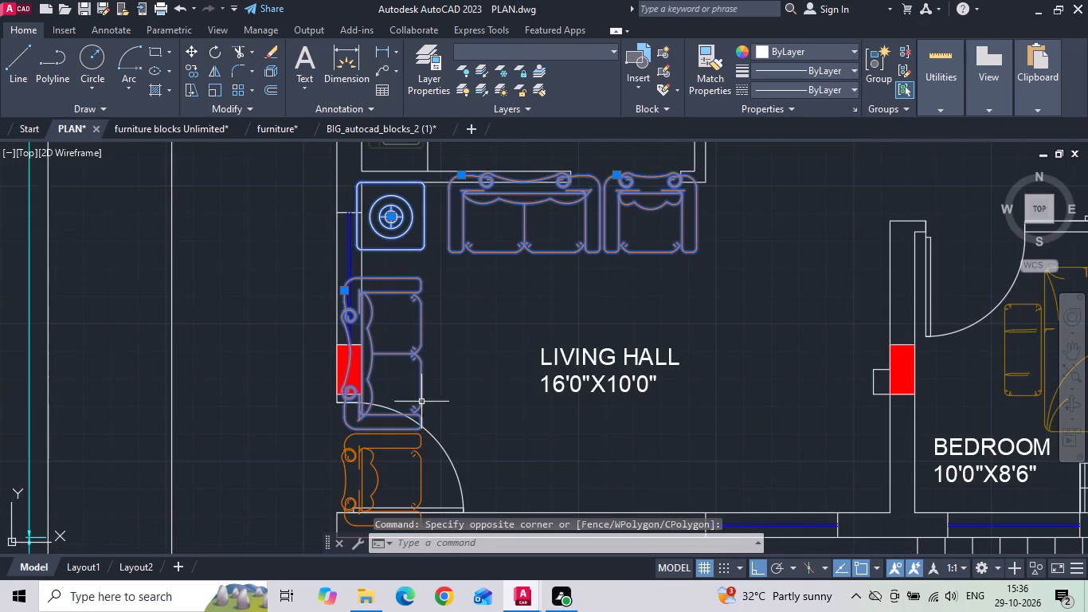
click(395, 435)
right_click(393, 436)
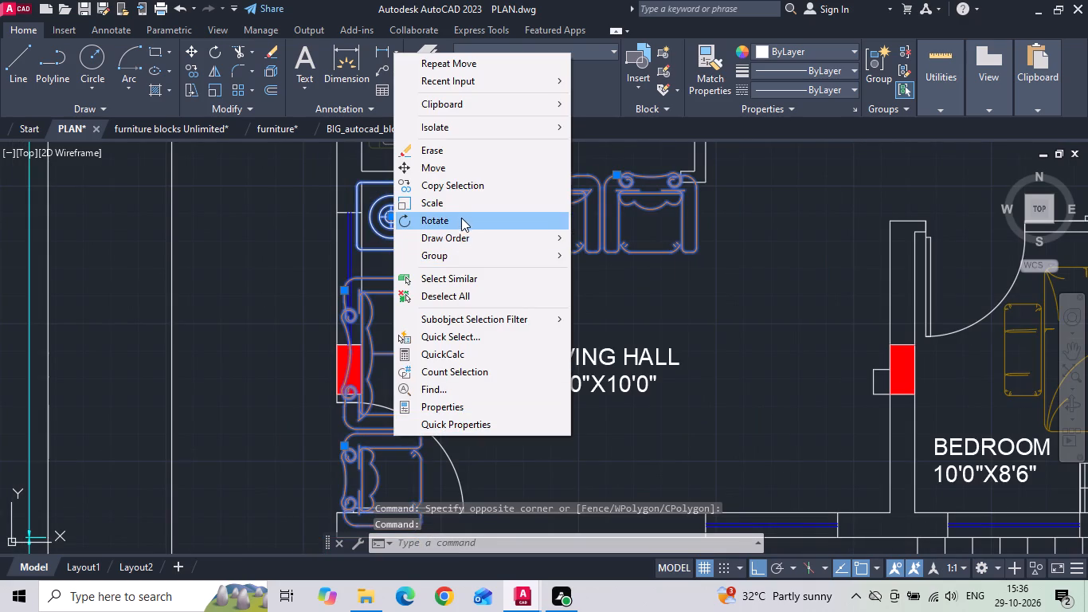
click(461, 209)
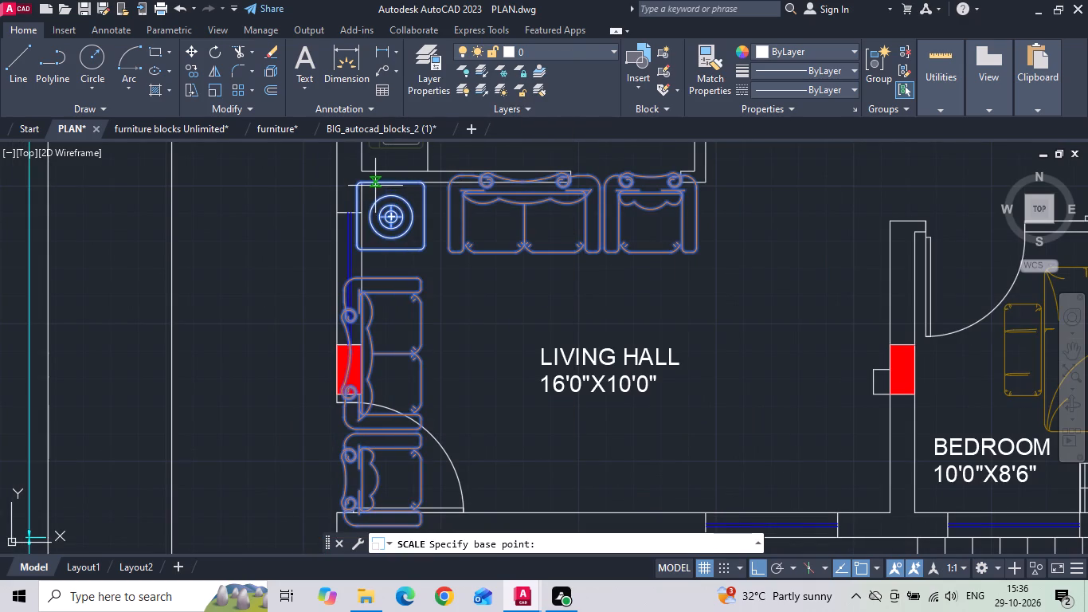
click(363, 182)
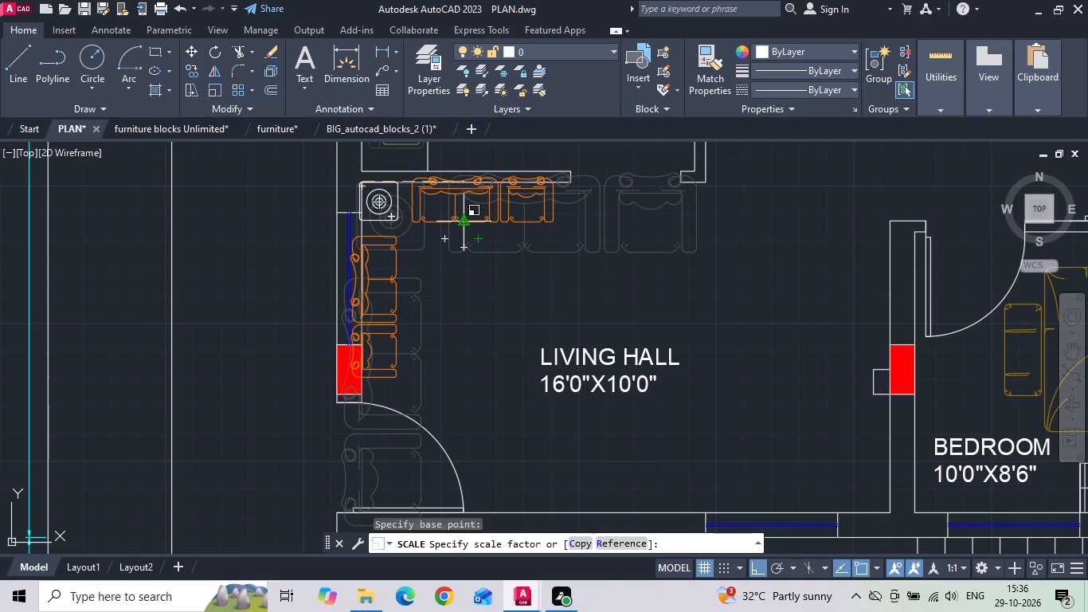
click(468, 223)
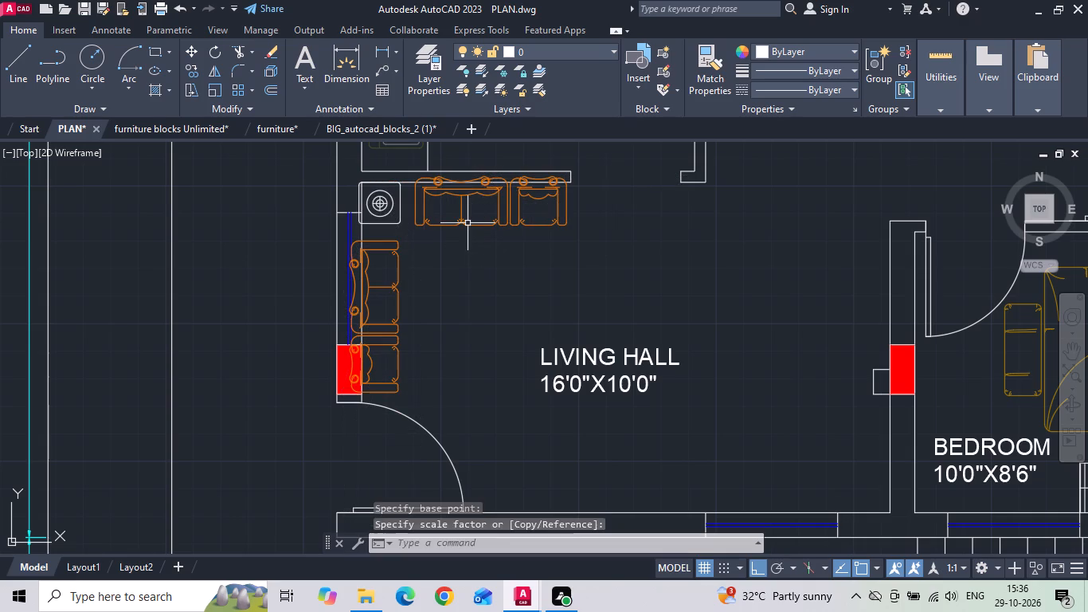
Move the whole seating group right until the backs of the vertical sofa and armchair meet the left wall's inner face.
drag(607, 210, 550, 218)
click(391, 260)
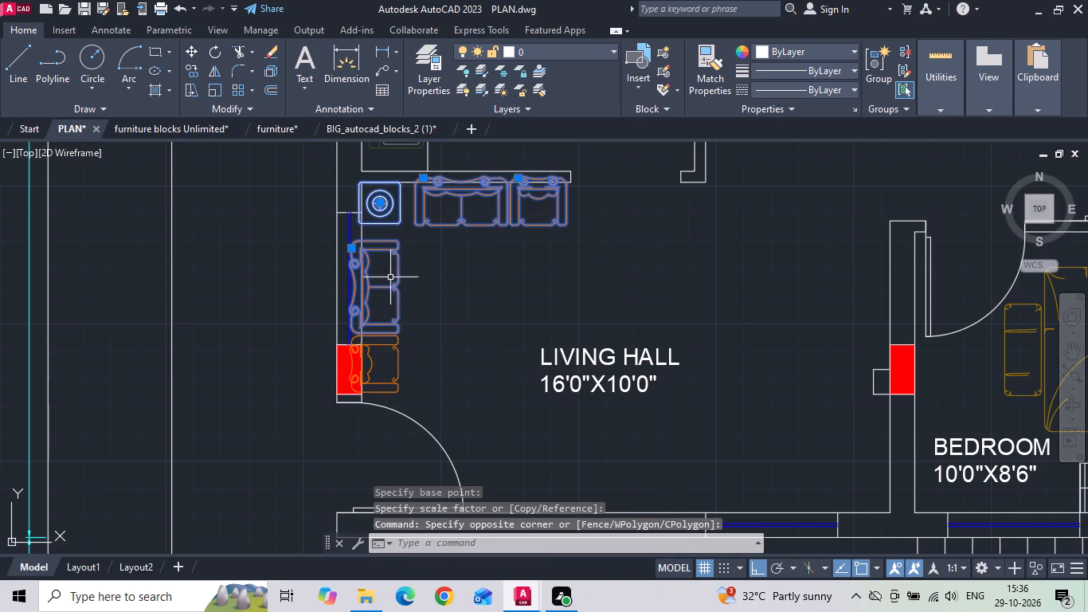
click(405, 347)
click(388, 367)
right_click(460, 297)
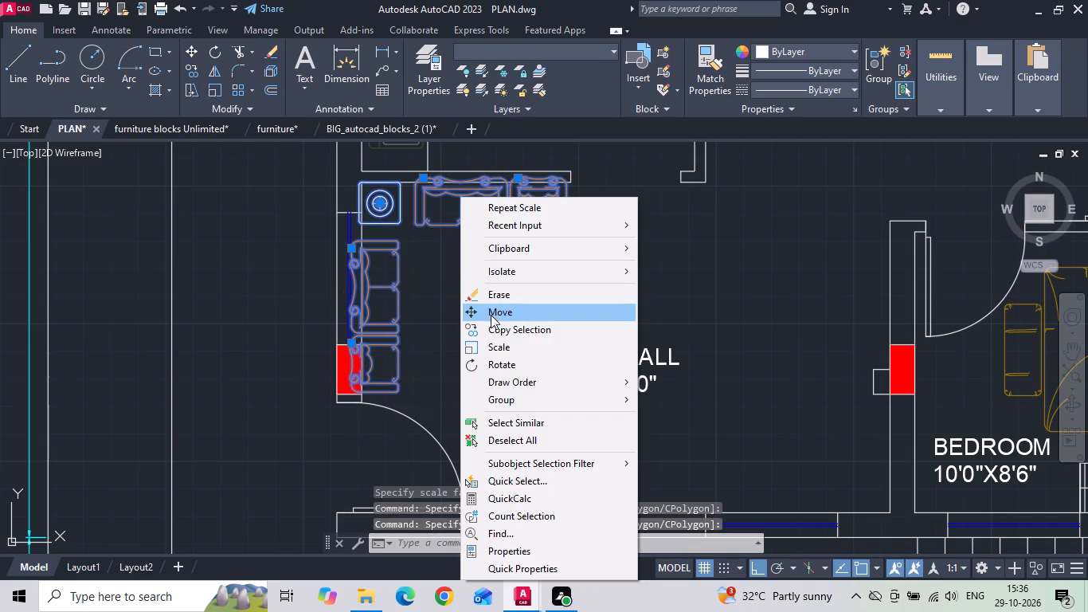
click(491, 315)
scroll(353, 385, up, 3)
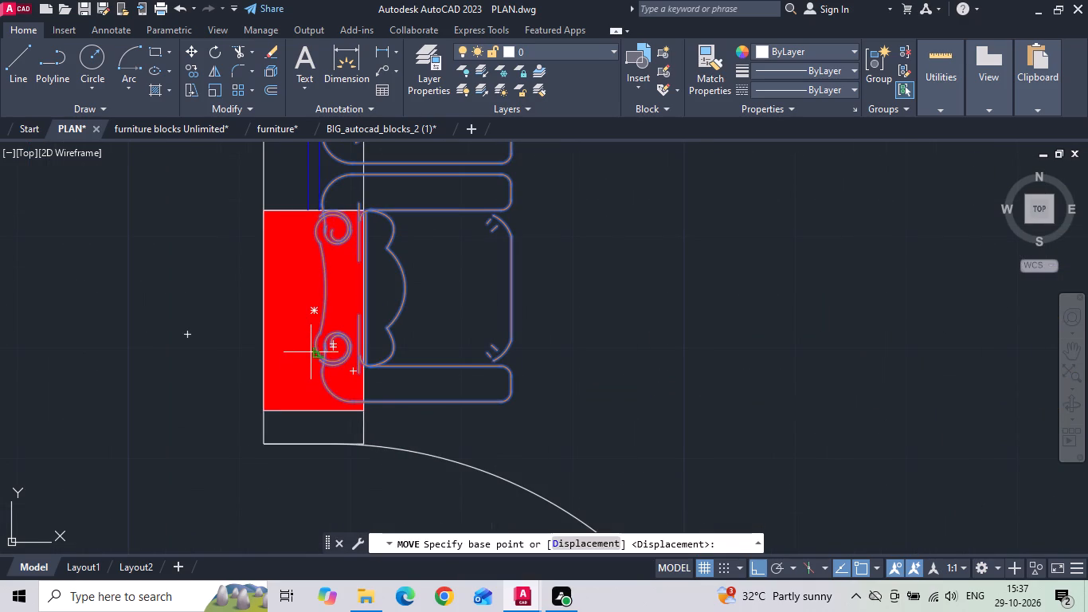
click(312, 348)
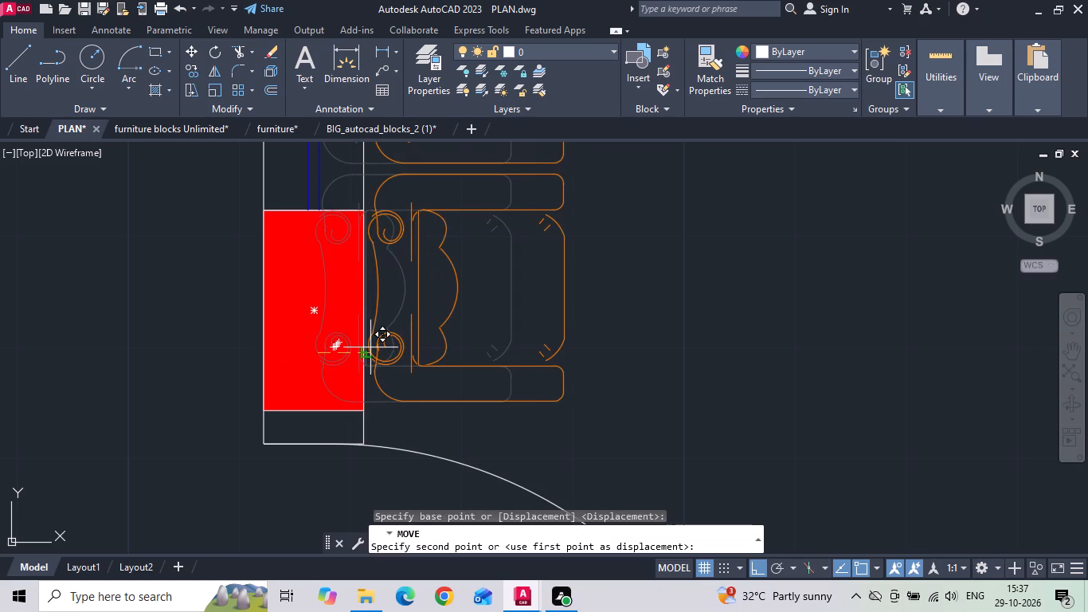
click(365, 349)
Move the horizontal sofa and armchair pair slightly down so their backs line up with the kitchen wall's lower face.
scroll(439, 371, down, 2)
middle_drag(472, 296, 468, 361)
scroll(467, 371, down, 1)
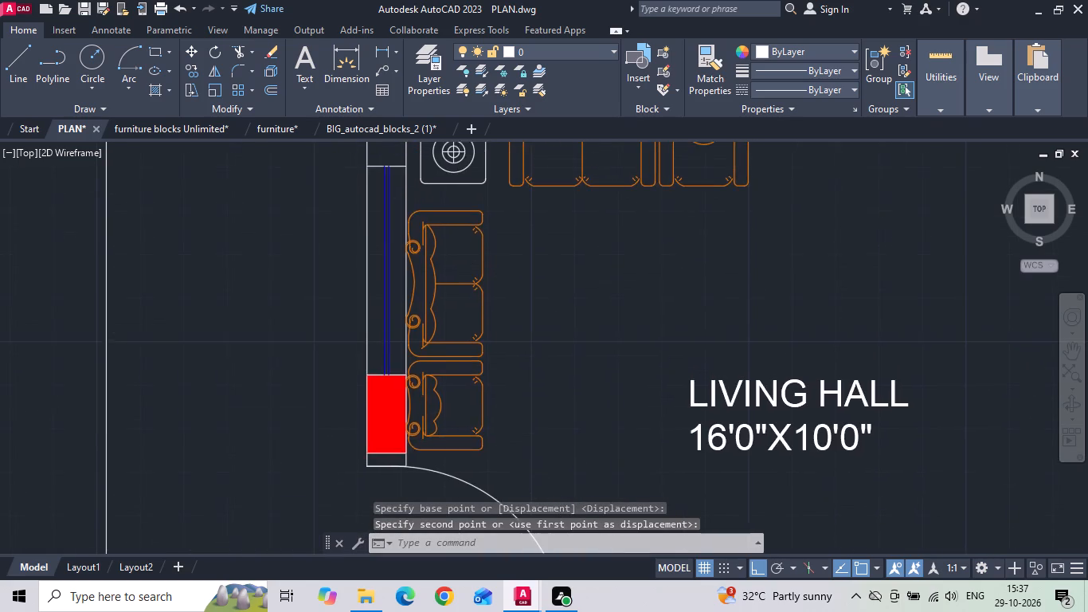
scroll(605, 238, up, 2)
drag(632, 237, 551, 266)
click(438, 295)
right_click(436, 295)
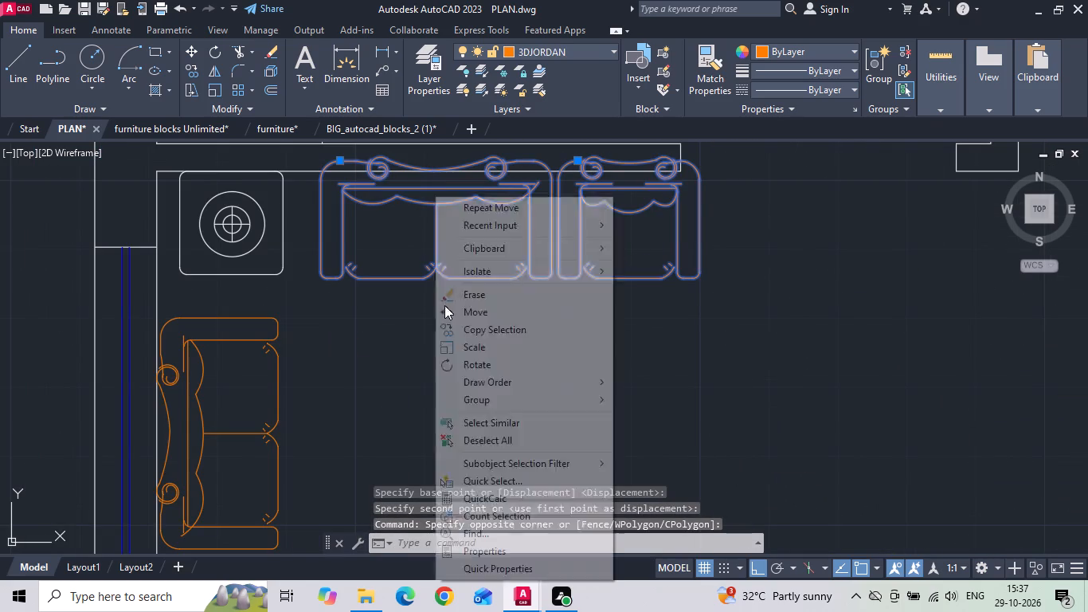
click(459, 314)
middle_drag(441, 308, 435, 372)
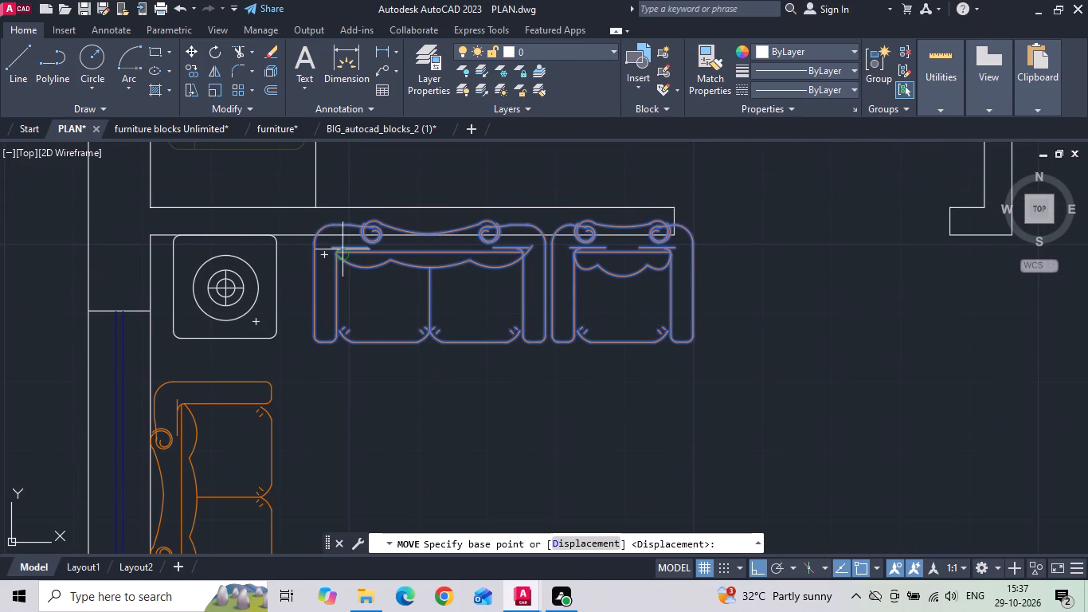
click(335, 226)
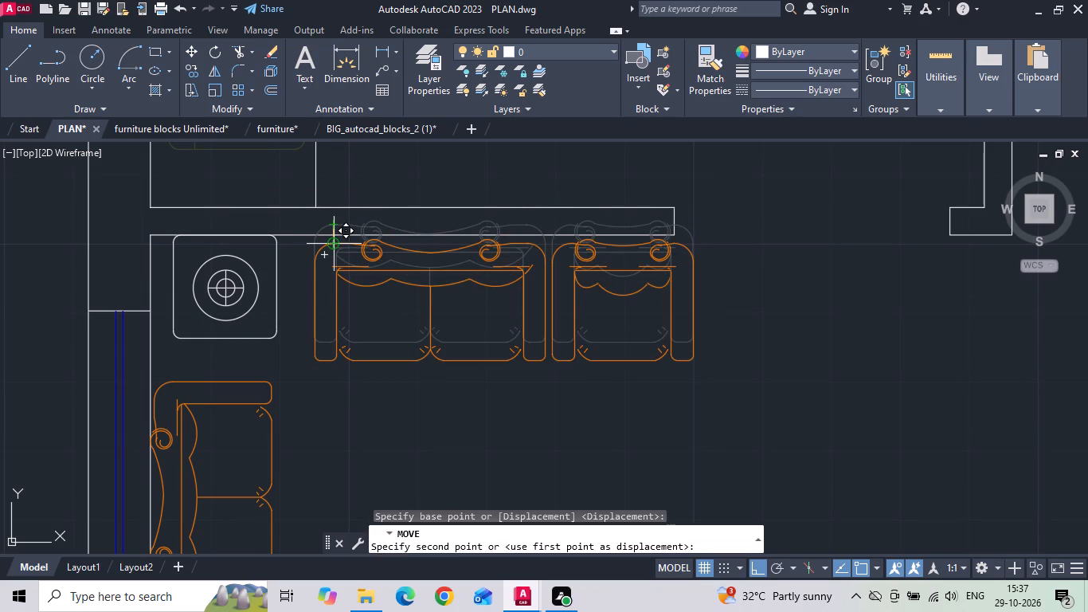
click(335, 234)
Move the horizontal sofa and armchair pair a short distance left, narrowing the gap beside the side table.
drag(732, 292, 507, 365)
click(338, 394)
right_click(337, 393)
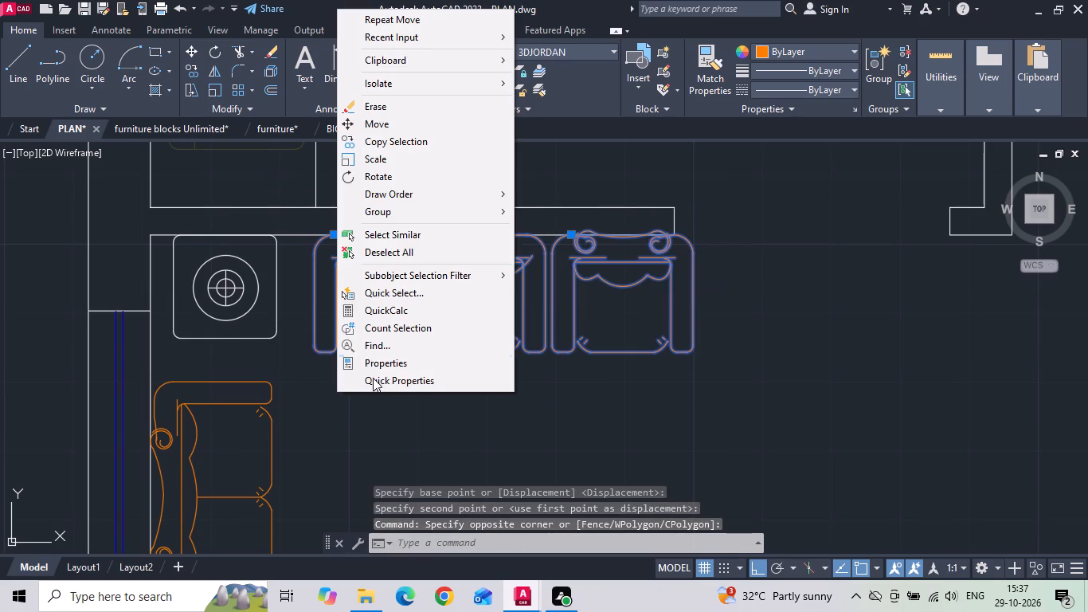
click(395, 128)
click(812, 296)
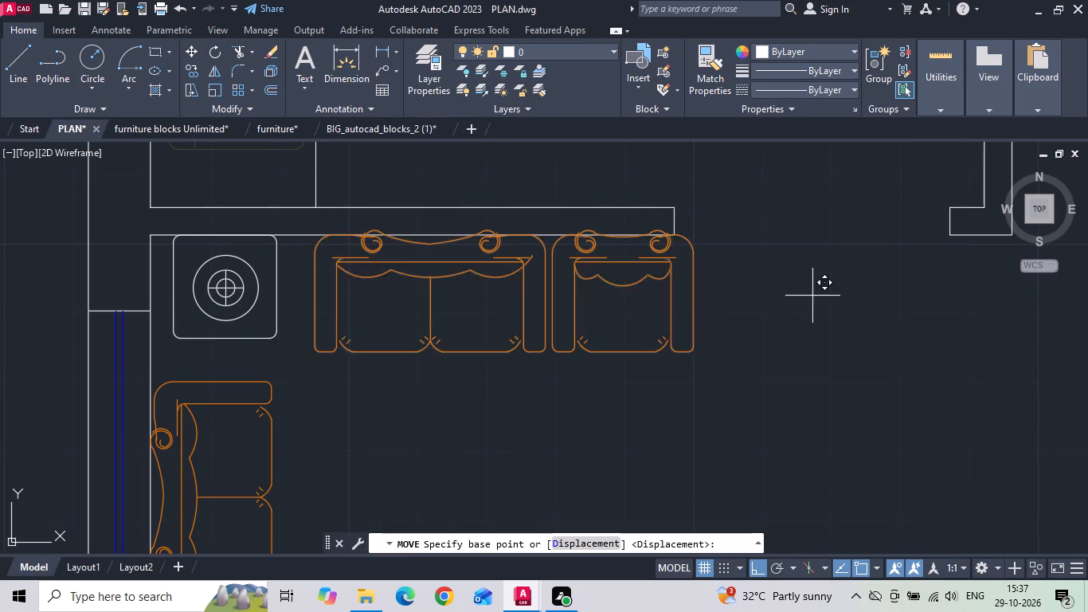
click(788, 290)
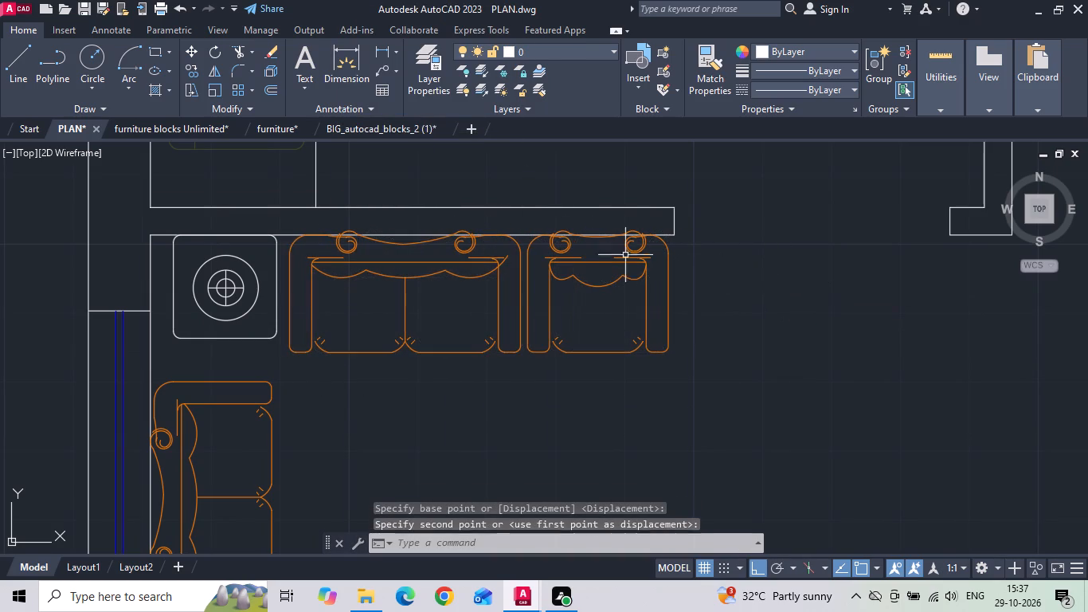
Move the lower living hall's horizontal sofa and armchair down so the scroll tops of their backs touch the kitchen wall's lower face.
scroll(435, 226, up, 2)
drag(769, 226, 749, 231)
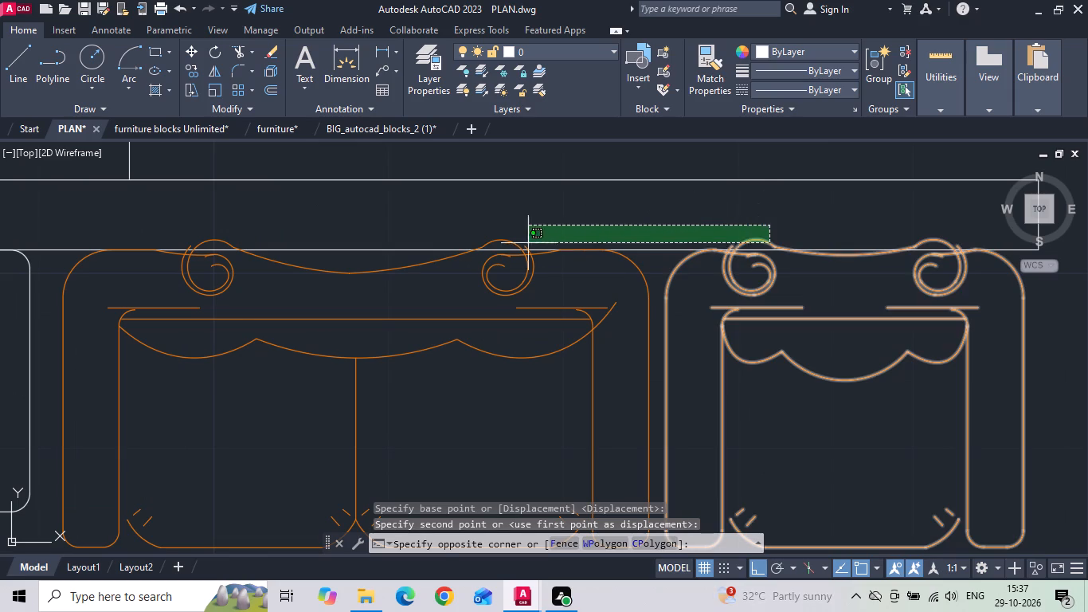
click(494, 241)
right_click(493, 237)
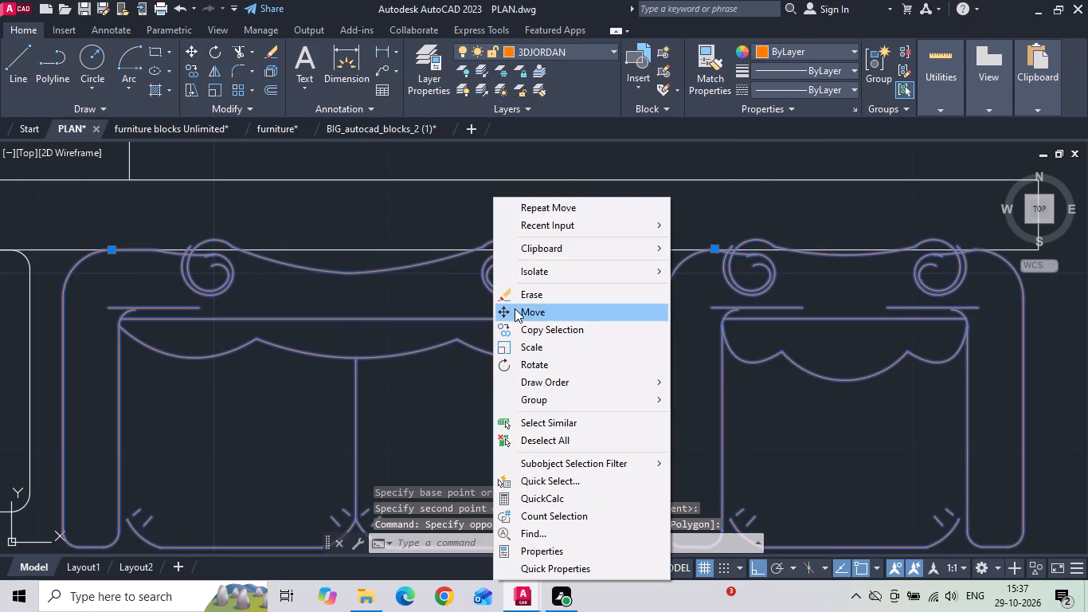
click(515, 308)
scroll(513, 230, up, 1)
click(491, 245)
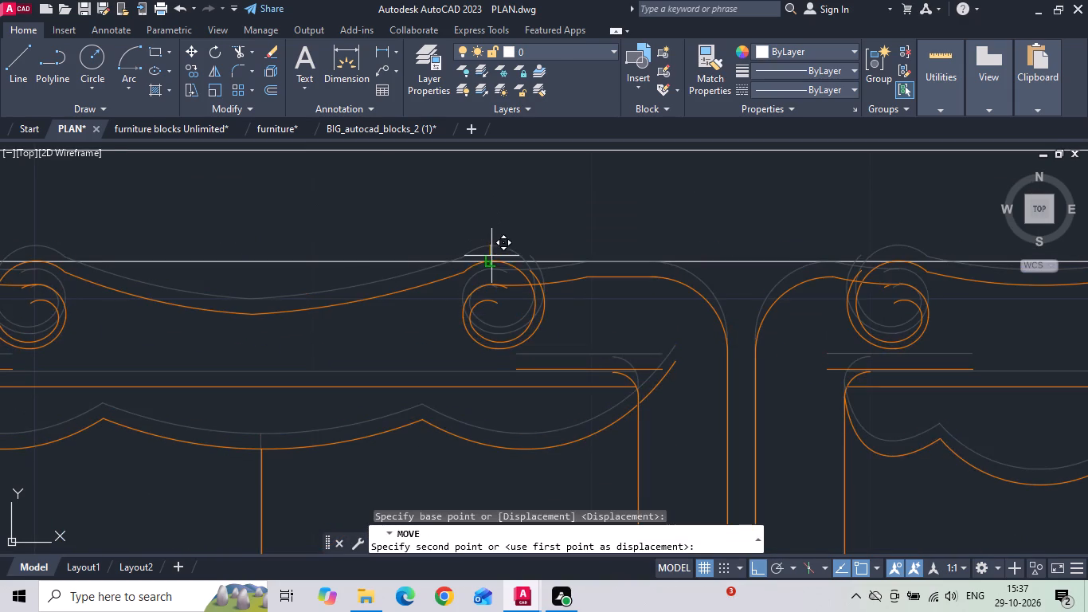
click(491, 266)
scroll(529, 255, up, 1)
Move the lower living hall's side table about 2.6 inches down and about 1 inch left within its wall corner.
scroll(534, 255, down, 5)
middle_drag(451, 390, 467, 275)
scroll(409, 335, up, 2)
scroll(426, 324, down, 3)
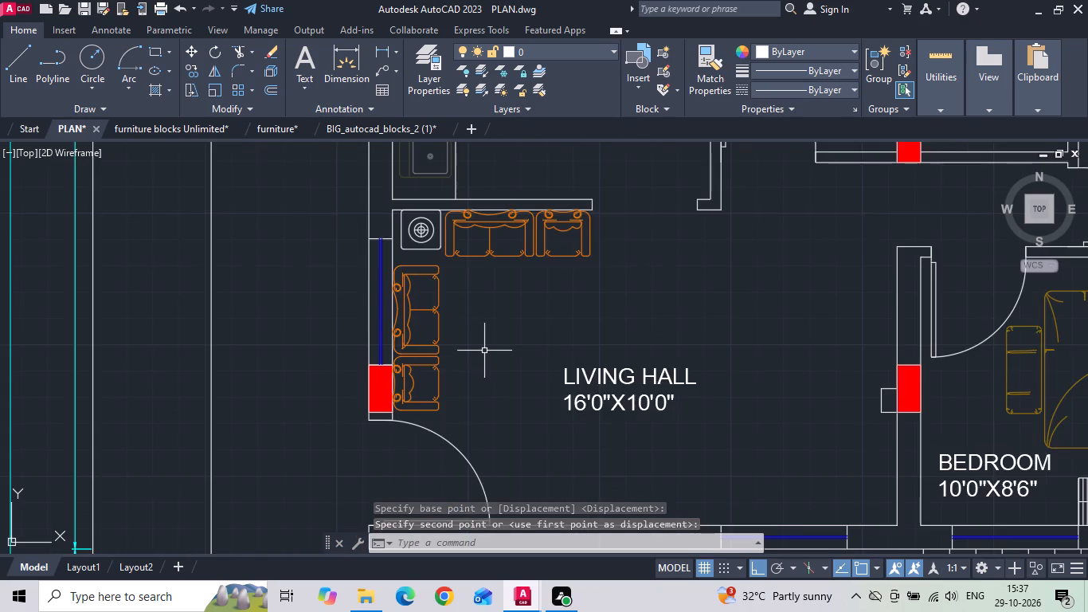
scroll(485, 351, down, 2)
scroll(432, 309, up, 2)
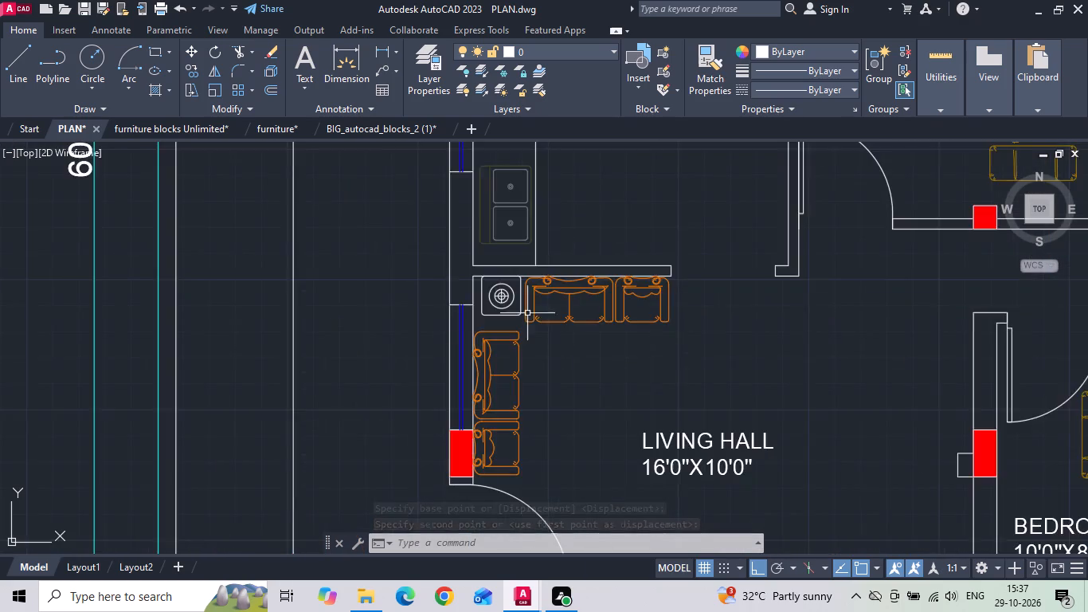
scroll(552, 316, up, 3)
drag(372, 306, 360, 324)
click(330, 357)
right_click(329, 357)
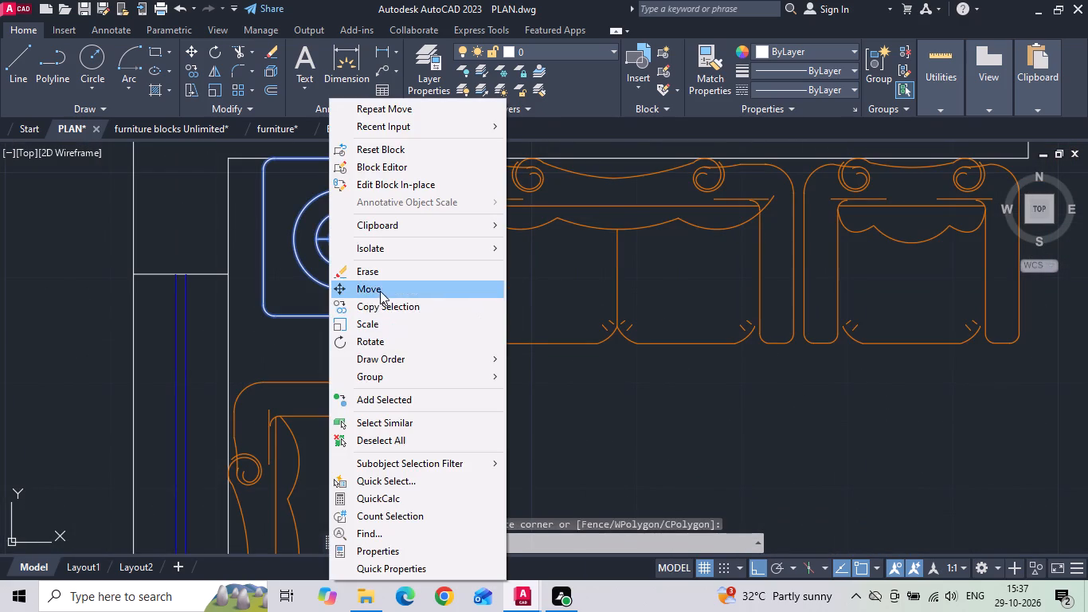
click(380, 291)
click(485, 402)
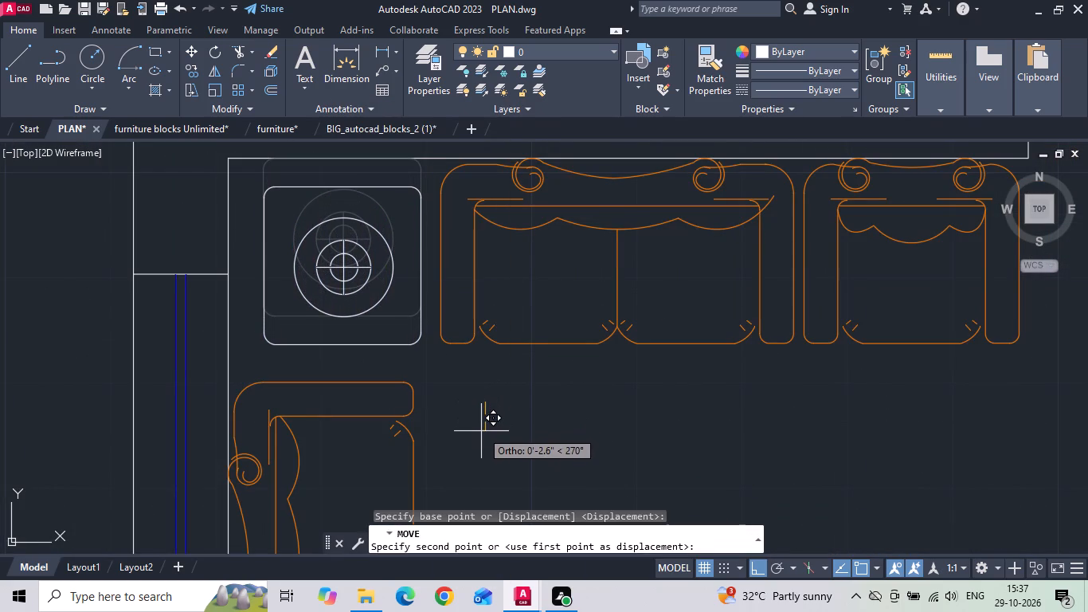
click(481, 431)
drag(395, 303, 380, 299)
click(347, 294)
right_click(347, 294)
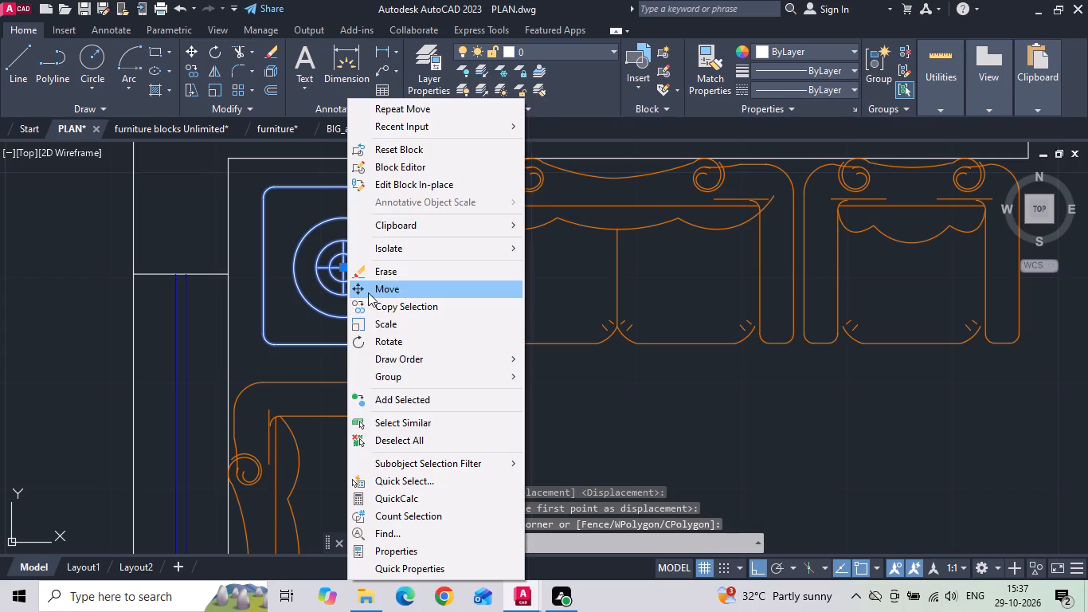
click(368, 292)
click(589, 429)
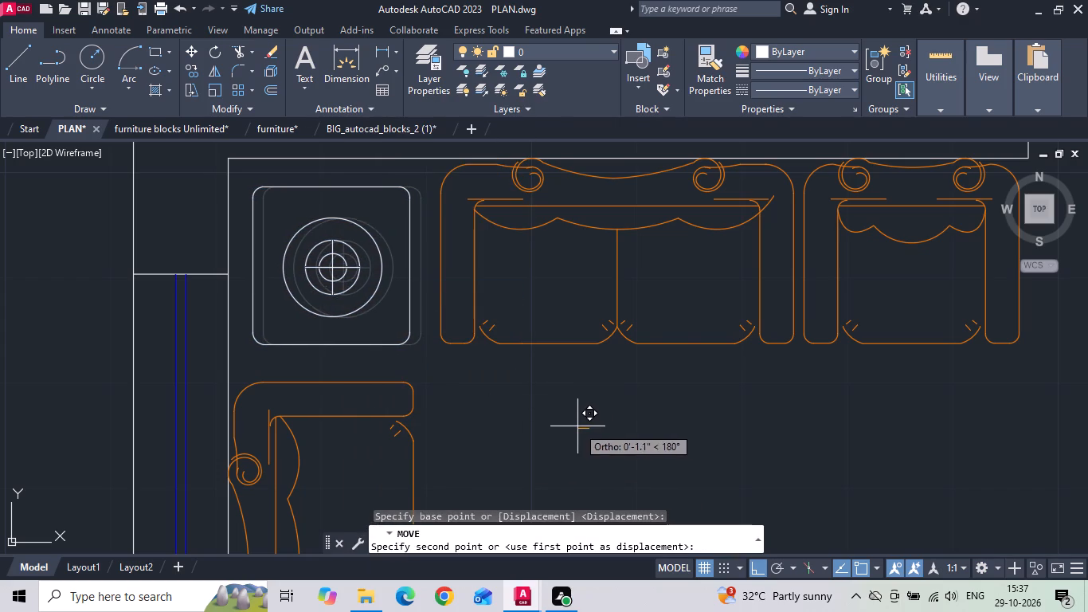
click(578, 426)
Copy the lower living hall's sofas, armchairs and side table to the upper living hall, matching the wall corner below the kitchen.
scroll(639, 318, down, 6)
scroll(256, 342, down, 1)
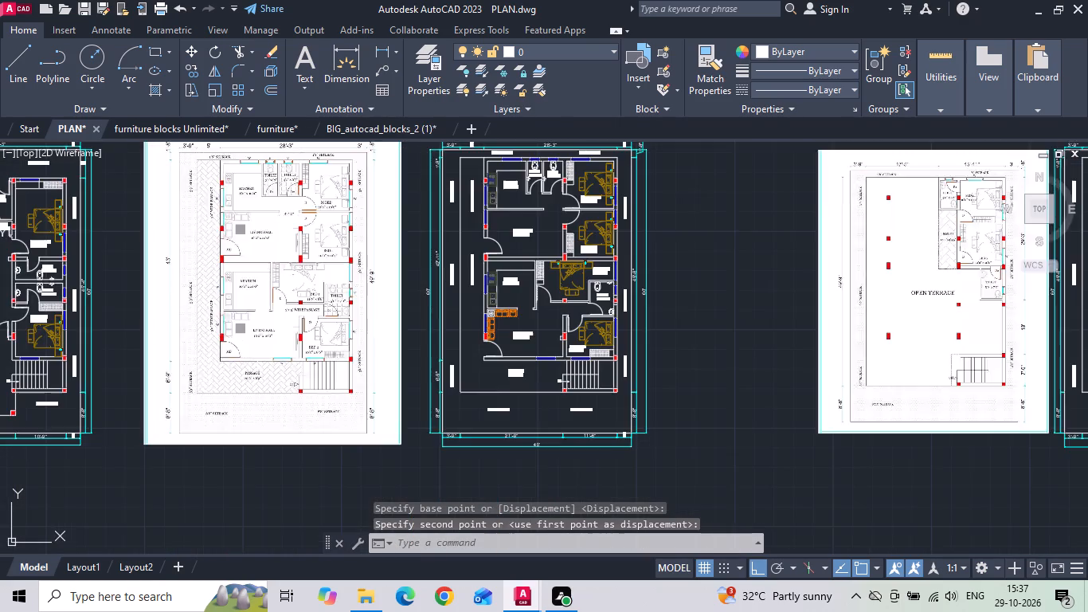
middle_drag(232, 347, 673, 335)
scroll(408, 357, up, 1)
scroll(379, 283, up, 2)
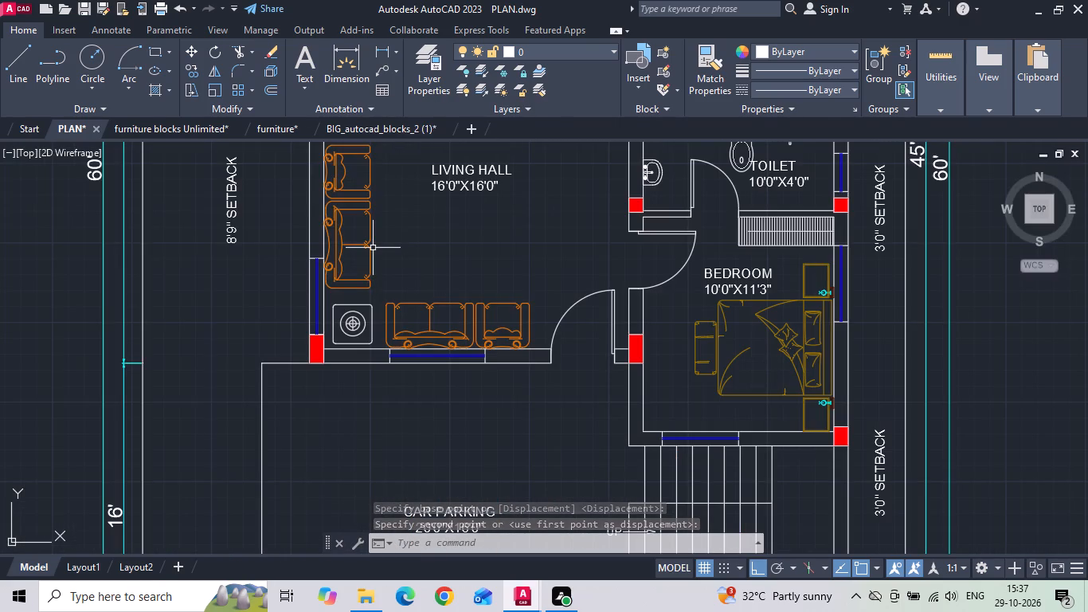
scroll(353, 304, down, 3)
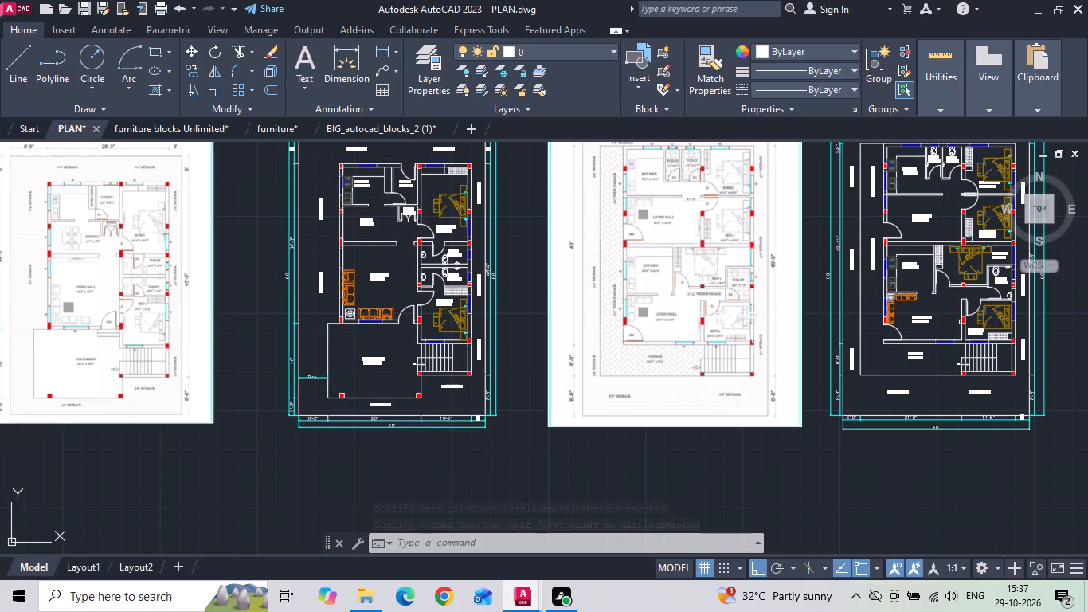
middle_drag(747, 316, 713, 323)
scroll(885, 306, up, 3)
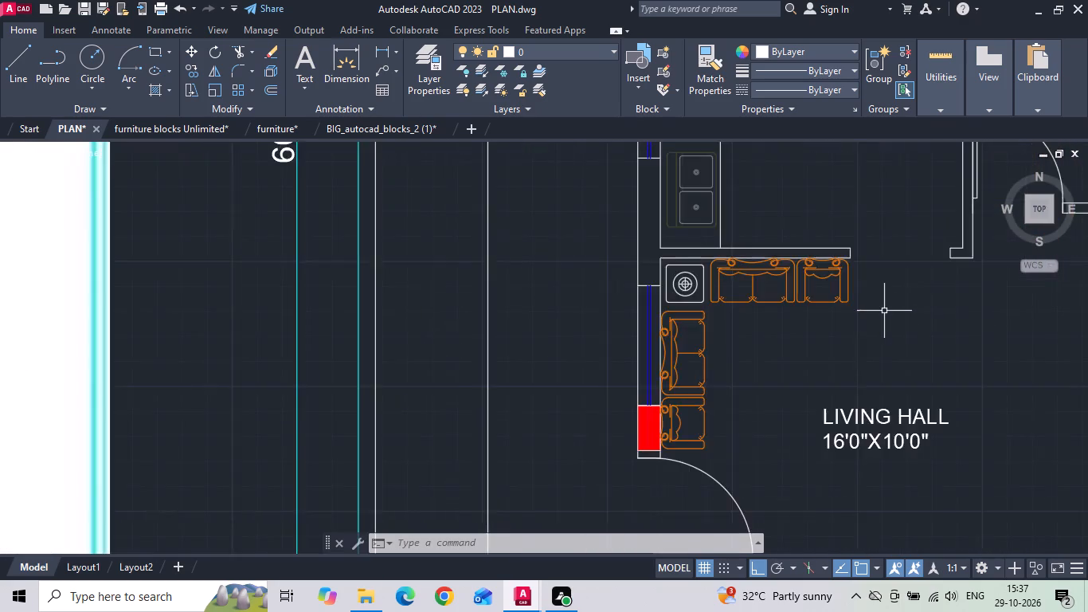
scroll(884, 312, up, 2)
drag(853, 262, 770, 280)
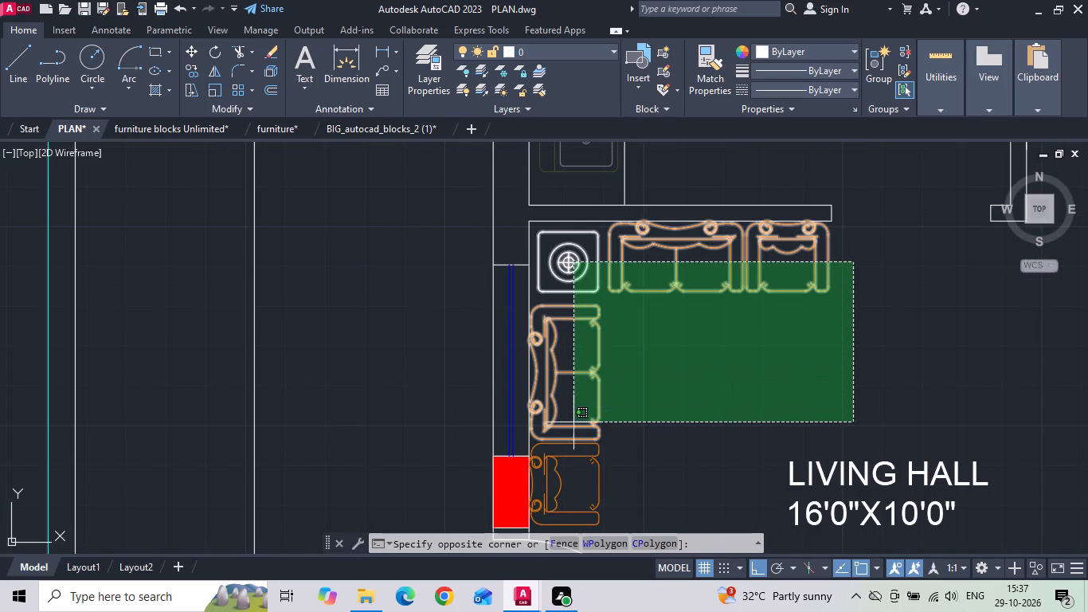
click(573, 441)
click(608, 465)
click(573, 481)
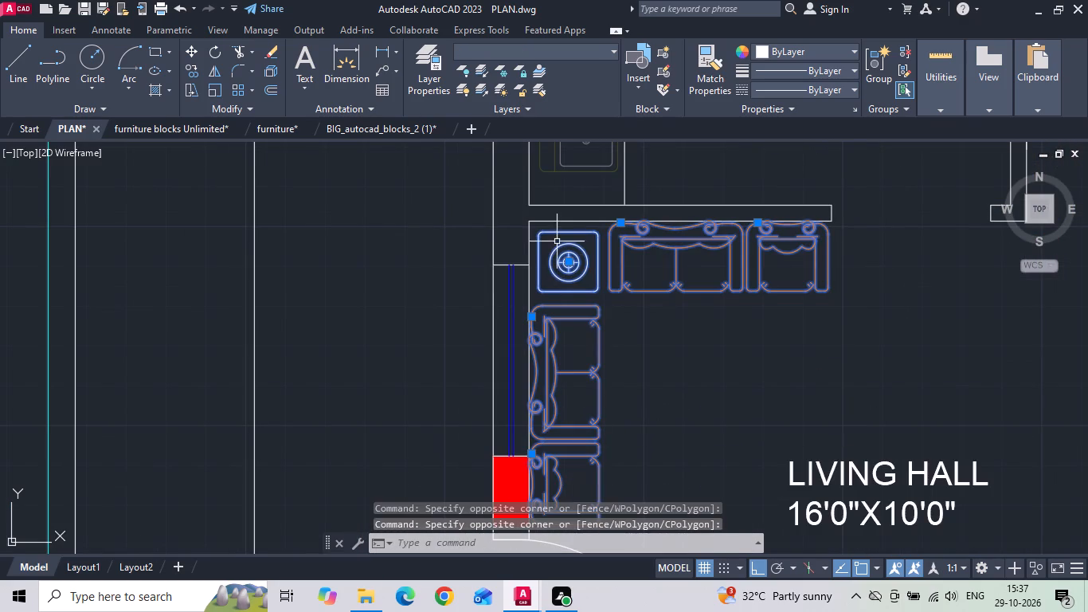
right_click(557, 240)
click(580, 330)
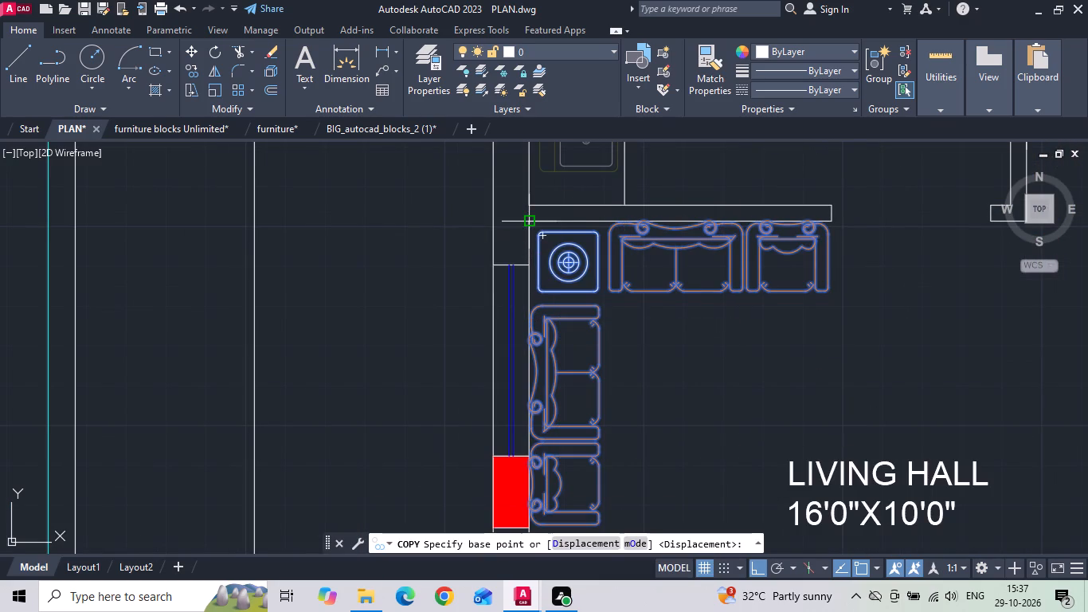
click(529, 222)
scroll(534, 351, down, 2)
middle_drag(542, 214, 539, 438)
middle_drag(552, 256, 536, 414)
scroll(540, 308, up, 2)
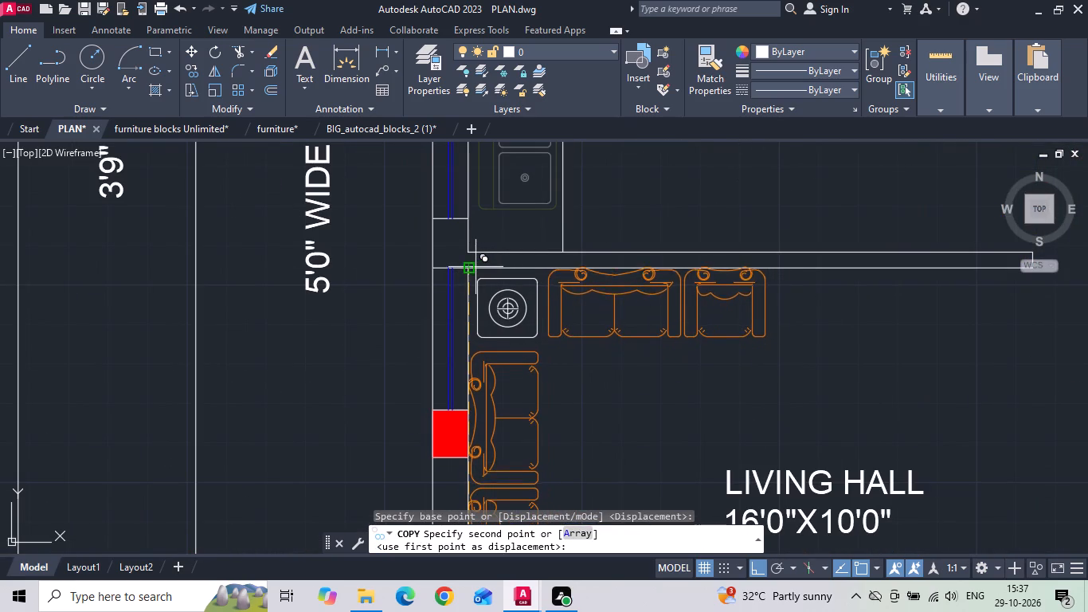
click(472, 265)
scroll(506, 241, down, 1)
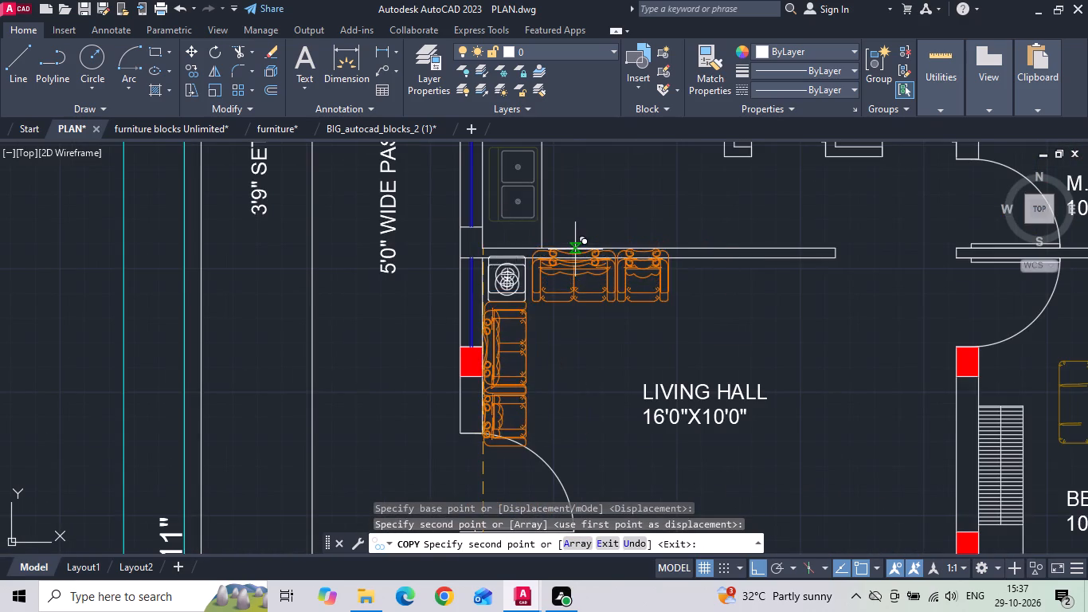
scroll(677, 261, down, 3)
key(Escape)
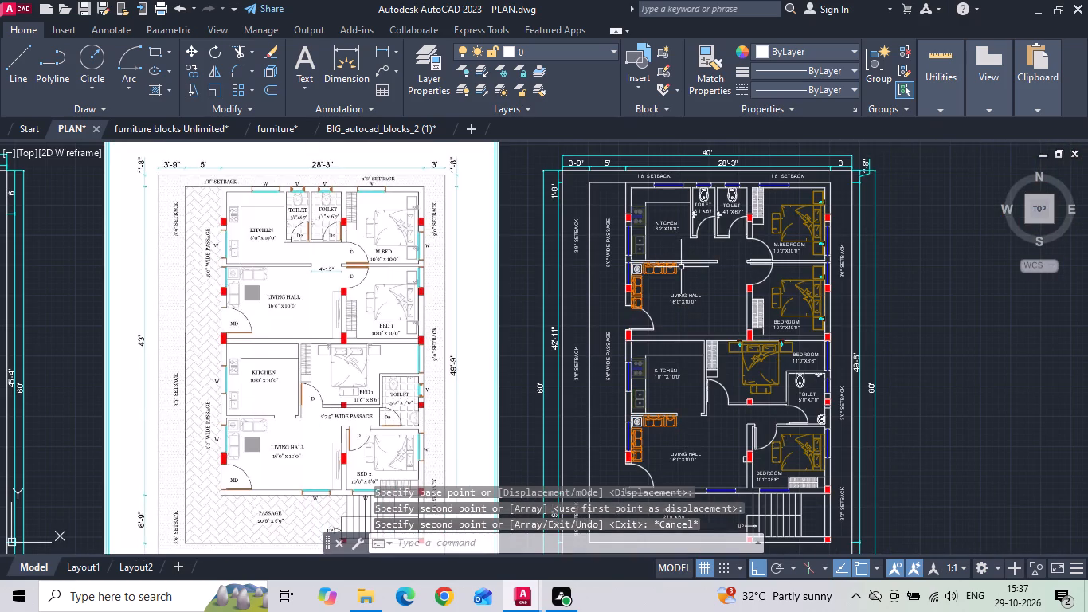
Move the upper living hall's vertical sofa and armchair slightly up until the sofa sits just below the side table.
scroll(681, 267, up, 3)
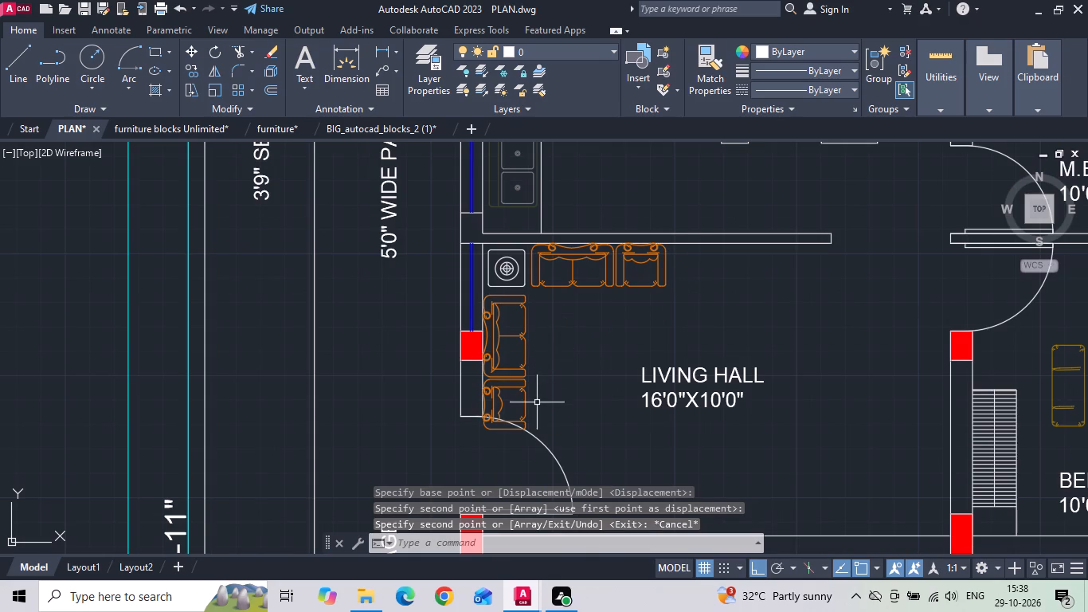
scroll(528, 402, up, 1)
drag(538, 398, 533, 387)
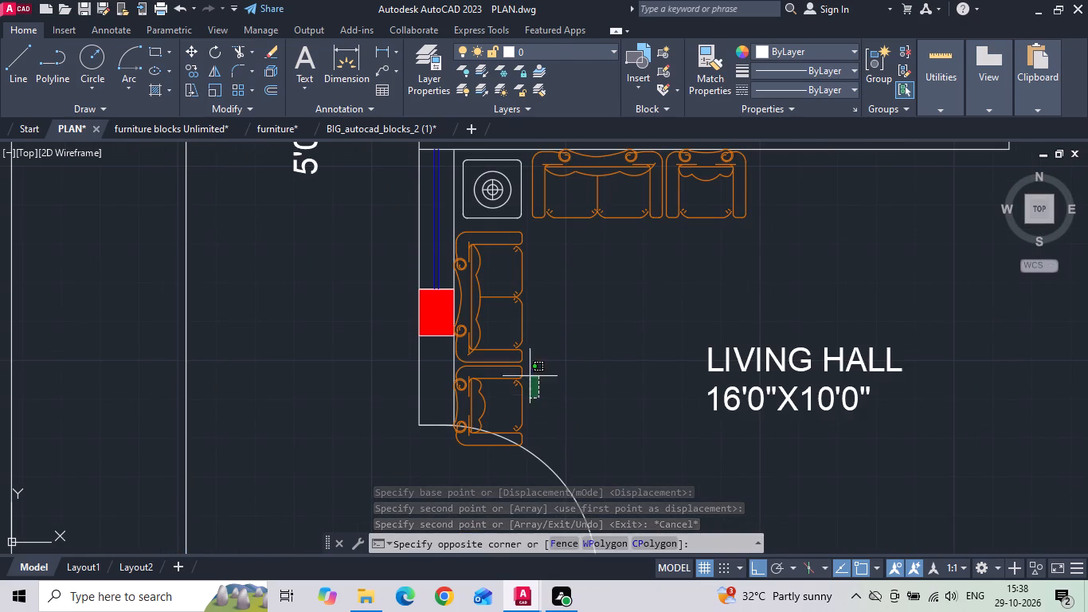
click(507, 324)
right_click(506, 324)
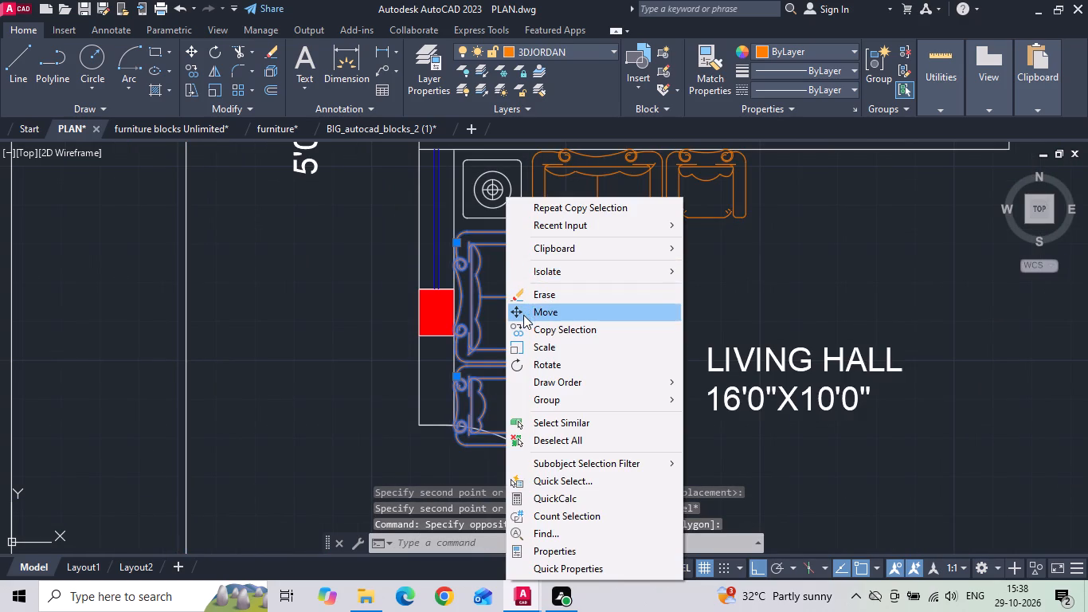
click(523, 315)
click(589, 332)
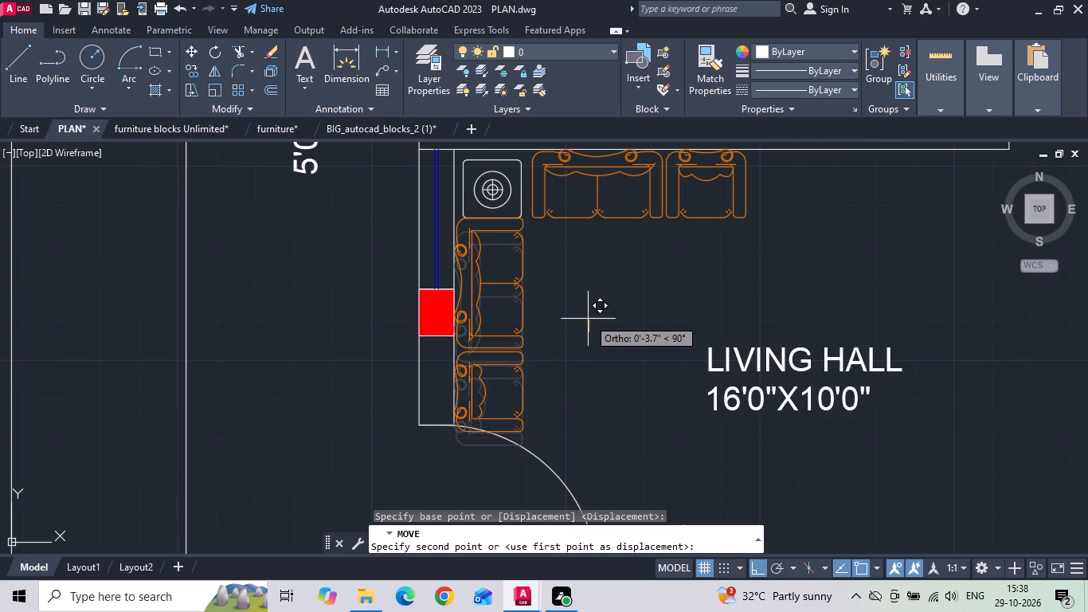
click(588, 320)
Move the upper living hall's vertical armchair up to close the gap with the vertical sofa's lower armrest.
click(520, 397)
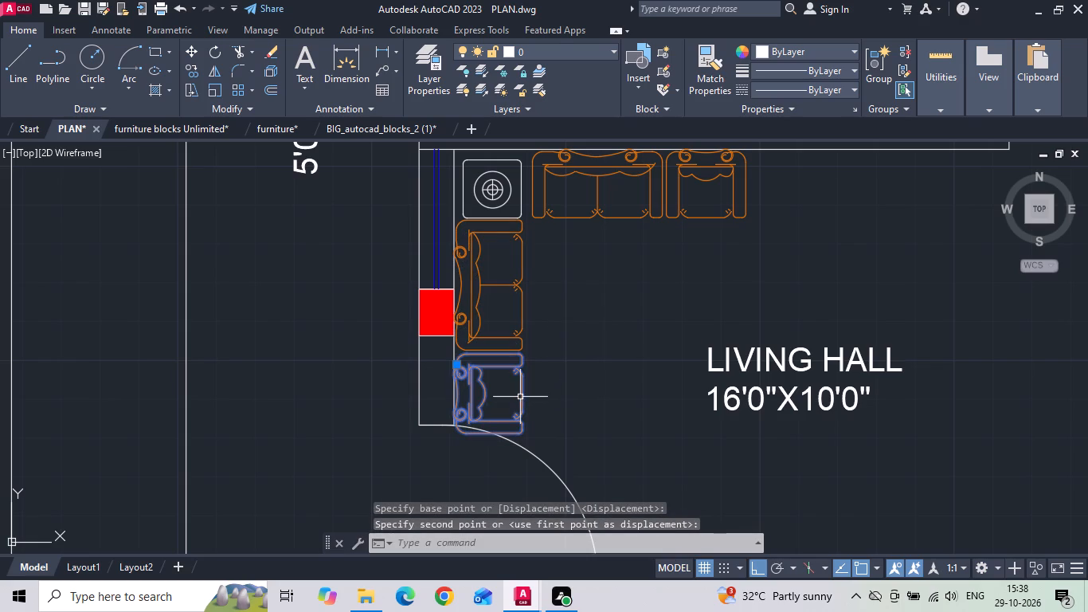
right_click(519, 397)
click(571, 290)
scroll(481, 358, up, 4)
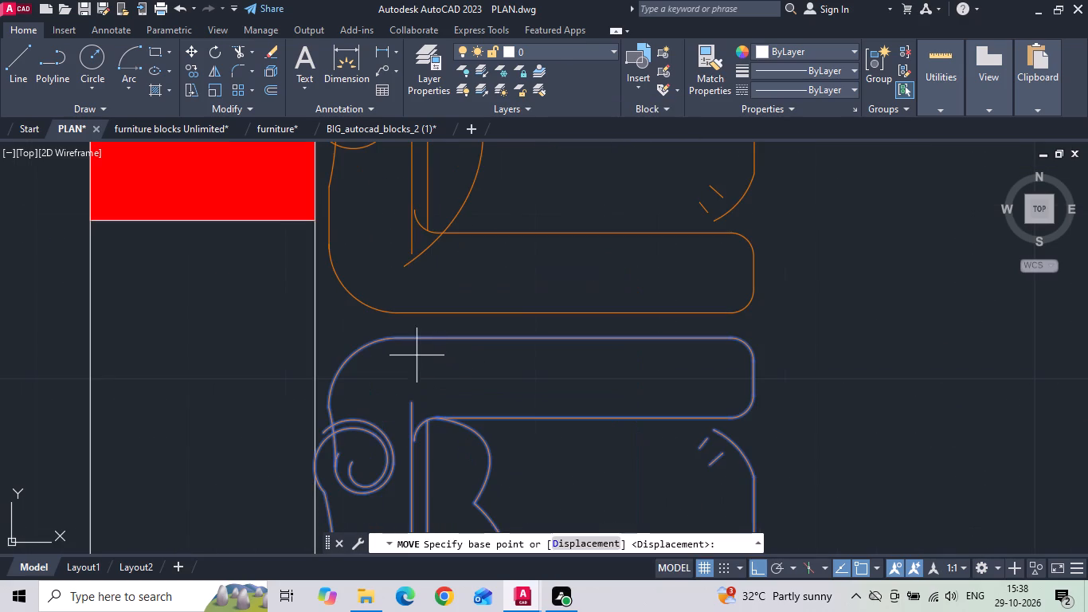
click(396, 339)
click(396, 316)
Move the upper living hall's vertical sofa and armchair together up about 1.5 inches to clear the entrance door swing.
scroll(464, 267, down, 3)
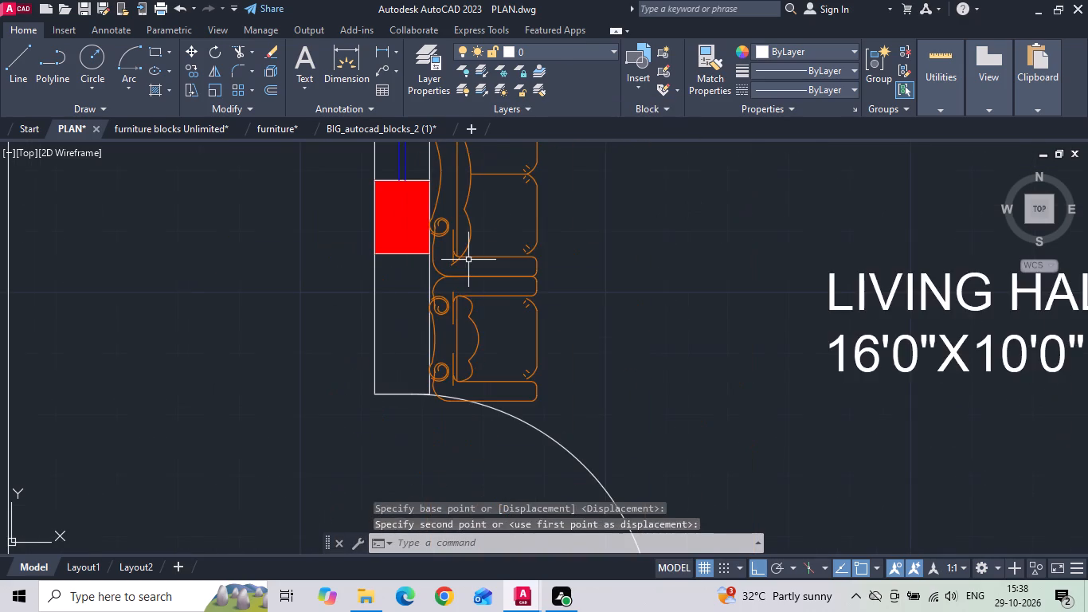
scroll(469, 304, down, 2)
scroll(520, 244, up, 2)
drag(494, 269, 479, 311)
click(432, 431)
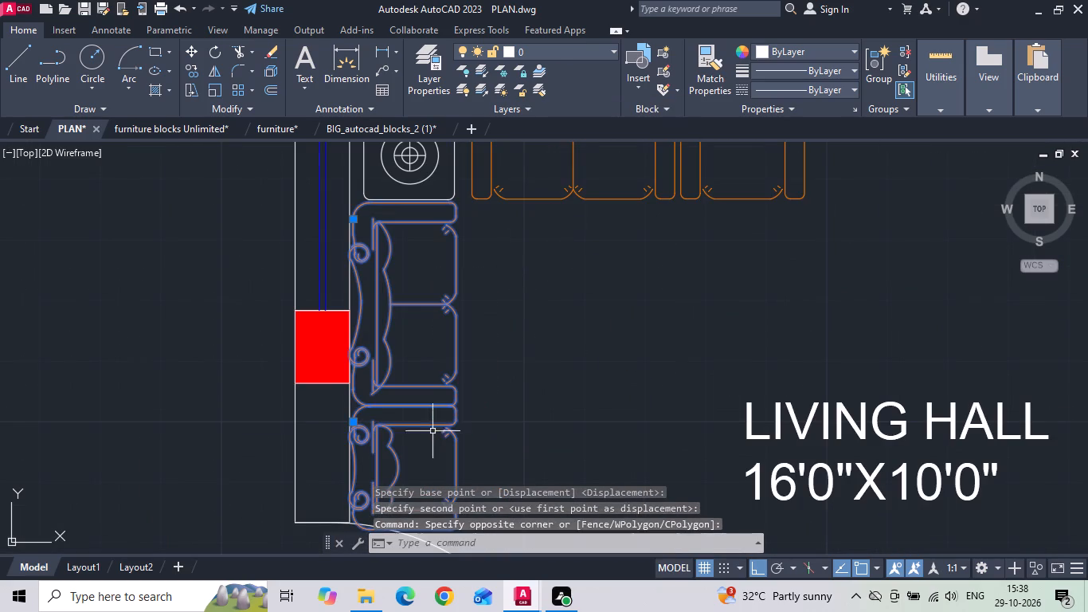
right_click(503, 350)
click(531, 320)
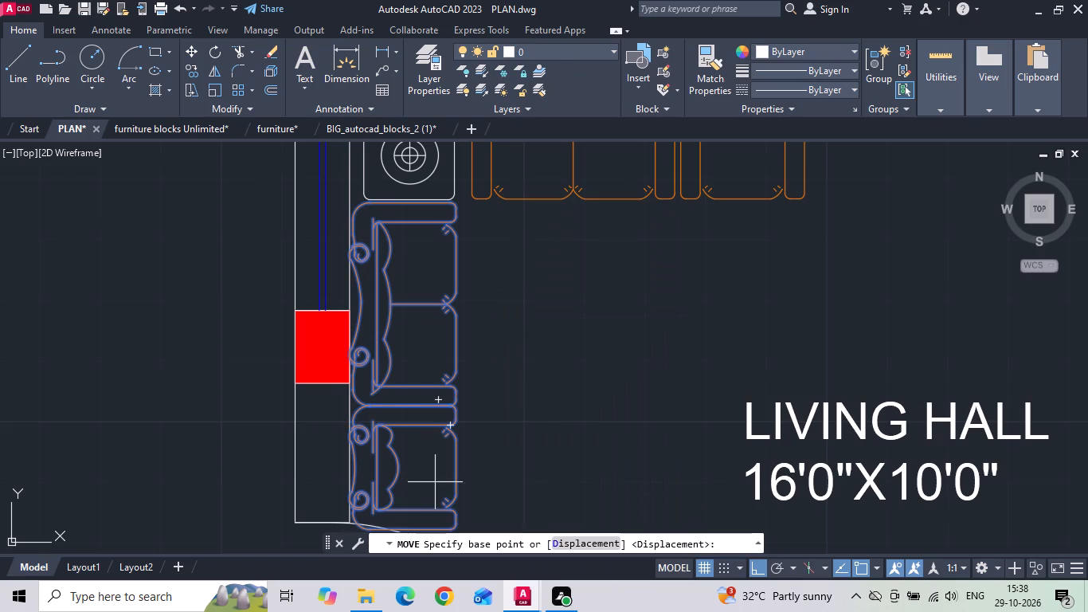
middle_drag(436, 437, 432, 375)
scroll(374, 476, up, 2)
click(355, 458)
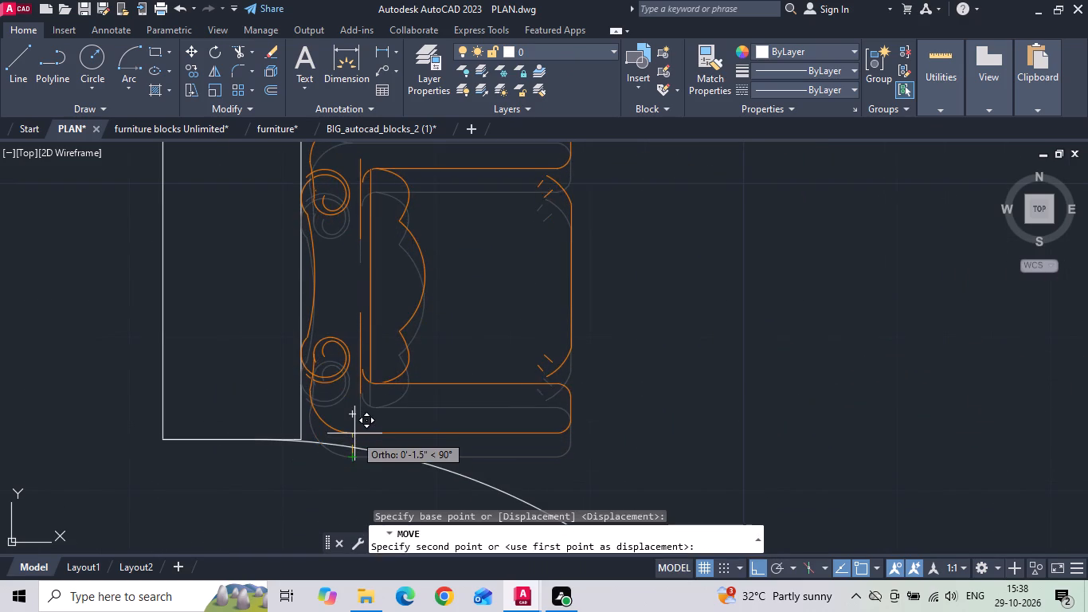
click(351, 436)
Move the upper living hall's side table slightly up so it clears the vertical sofa's upper armrest.
scroll(361, 499, down, 3)
scroll(413, 283, up, 2)
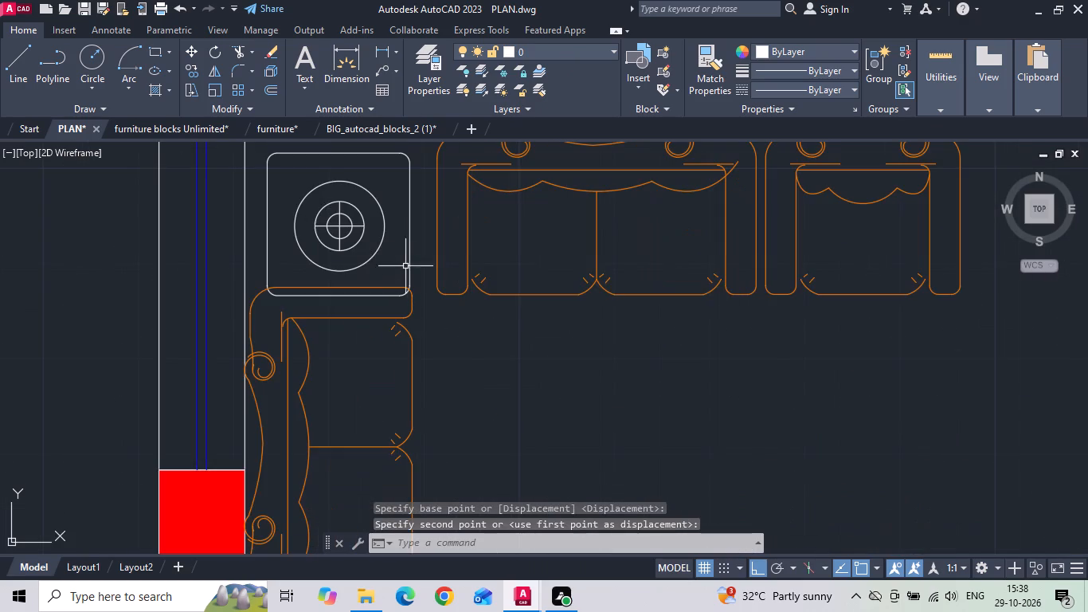
middle_drag(408, 237, 418, 308)
drag(429, 265, 413, 269)
click(408, 271)
right_click(408, 271)
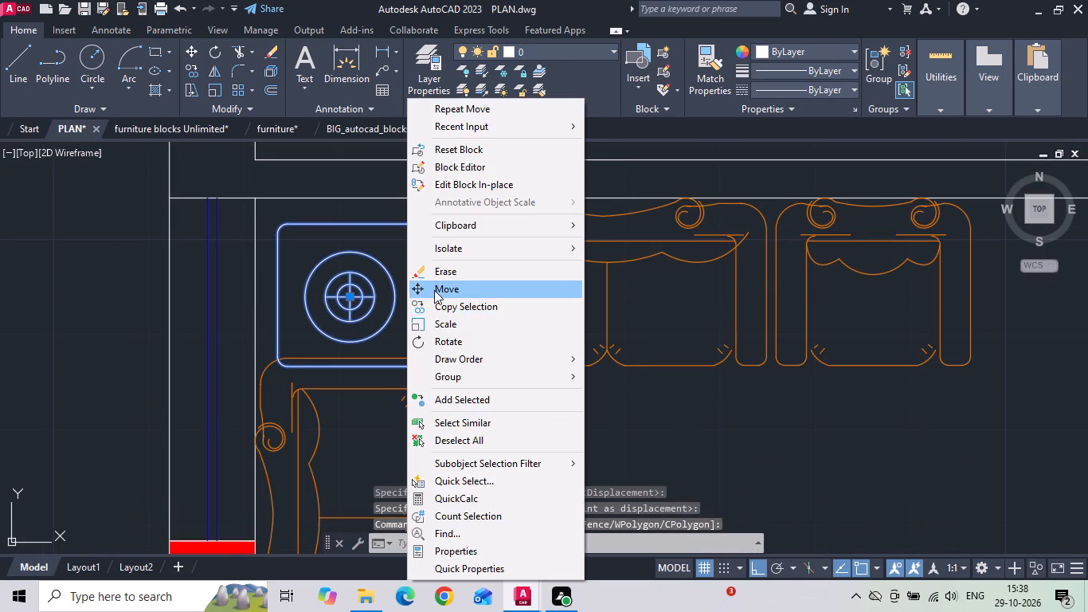
click(434, 290)
click(553, 497)
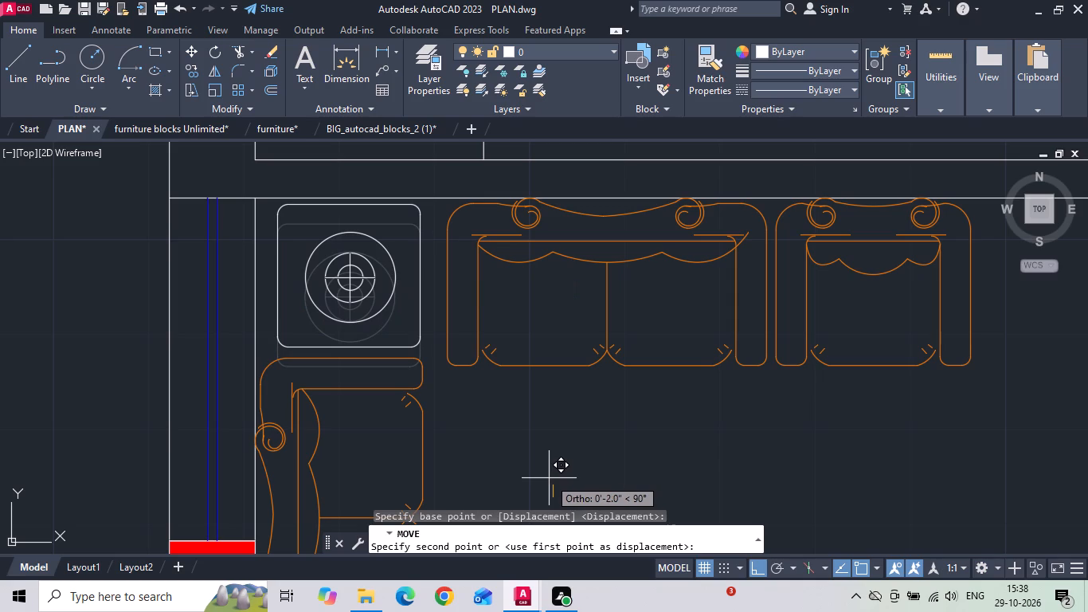
click(549, 483)
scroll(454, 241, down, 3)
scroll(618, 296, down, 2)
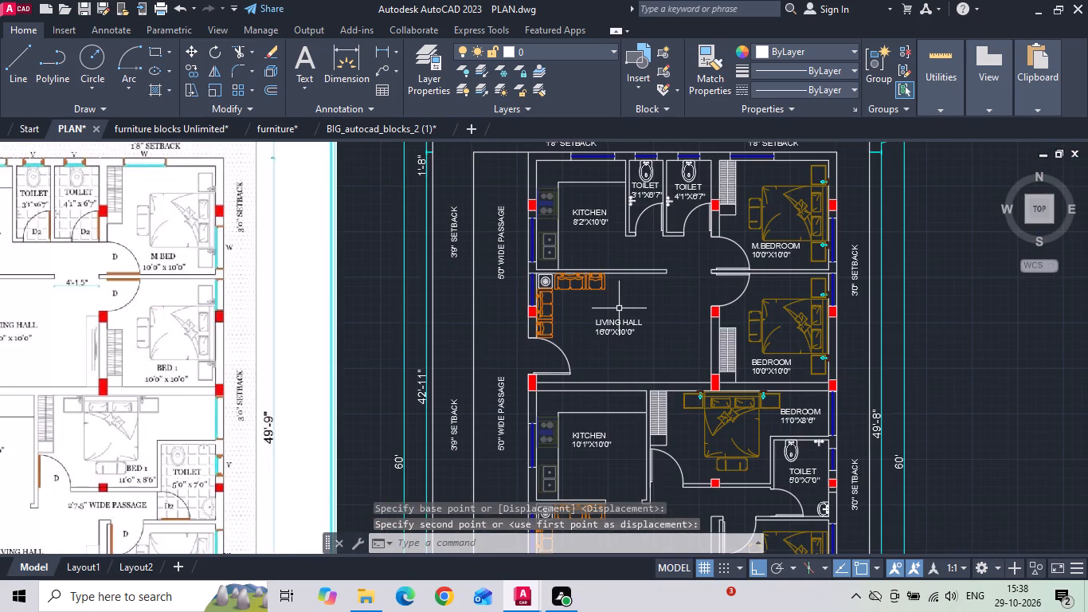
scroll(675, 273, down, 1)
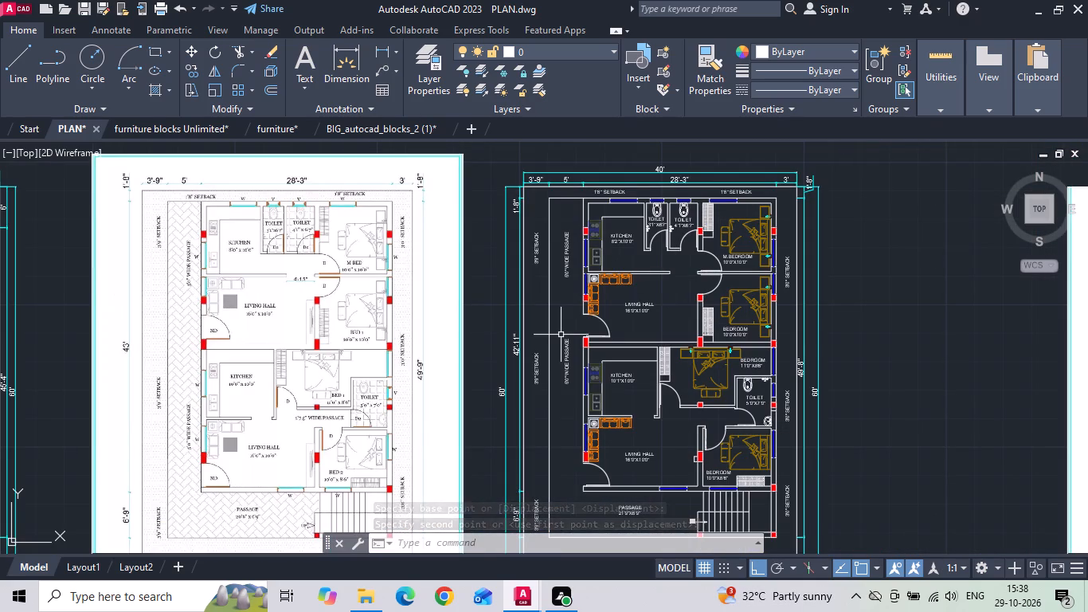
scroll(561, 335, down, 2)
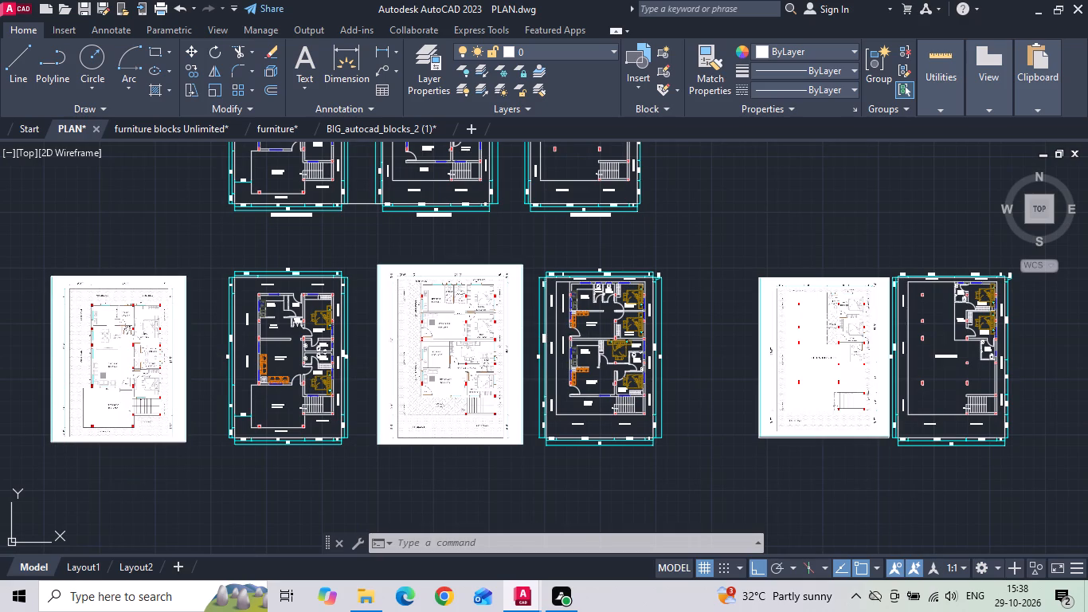
Look through the rug, small table and sofa sections of the furniture blocks Unlimited drawing for a living hall centre table.
scroll(43, 398, up, 2)
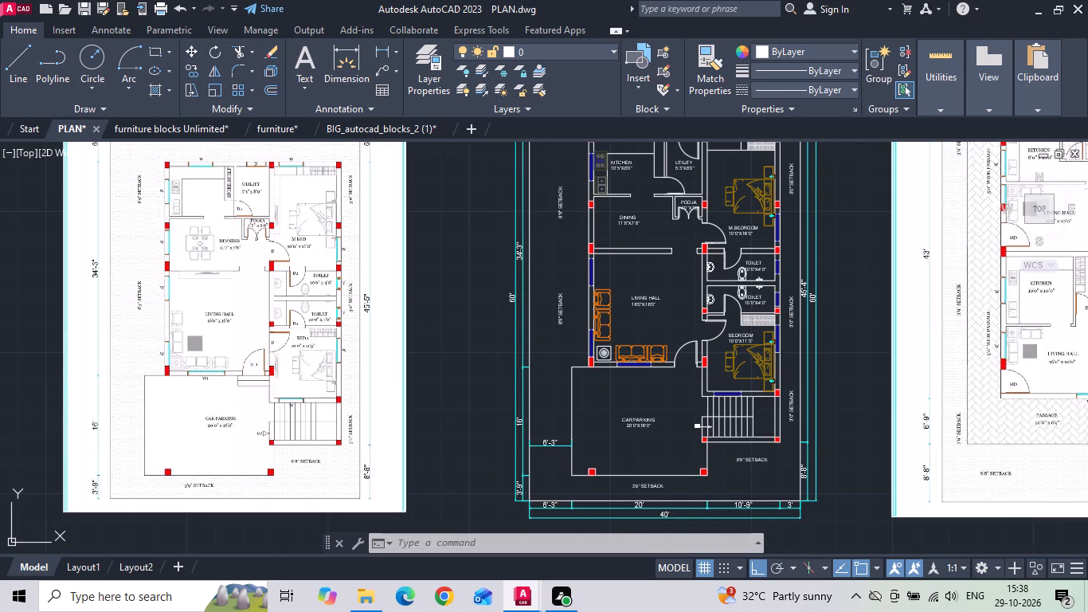
click(174, 130)
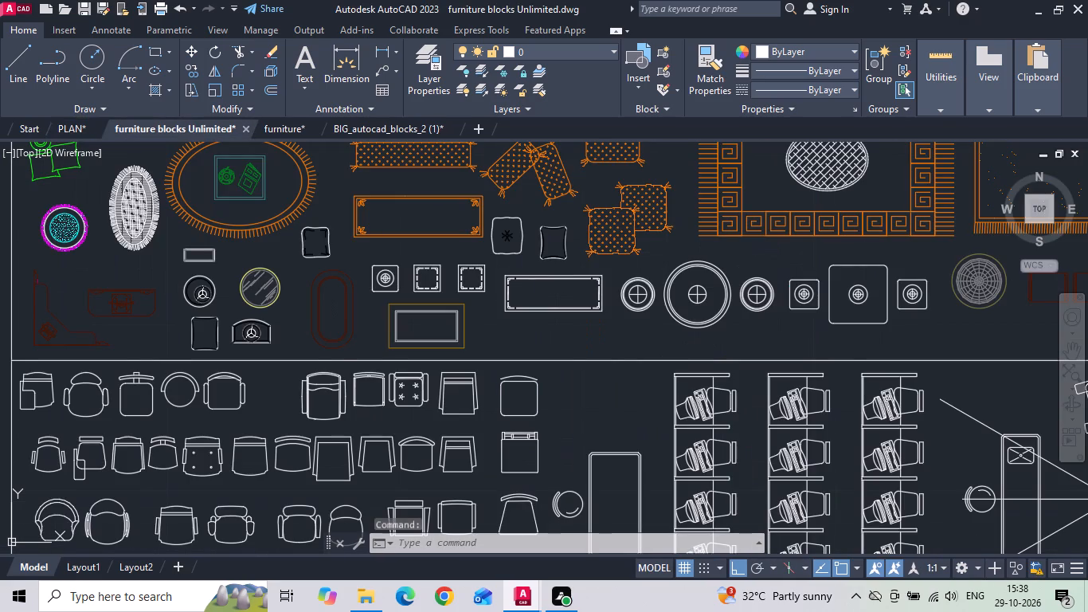
middle_drag(312, 290, 340, 413)
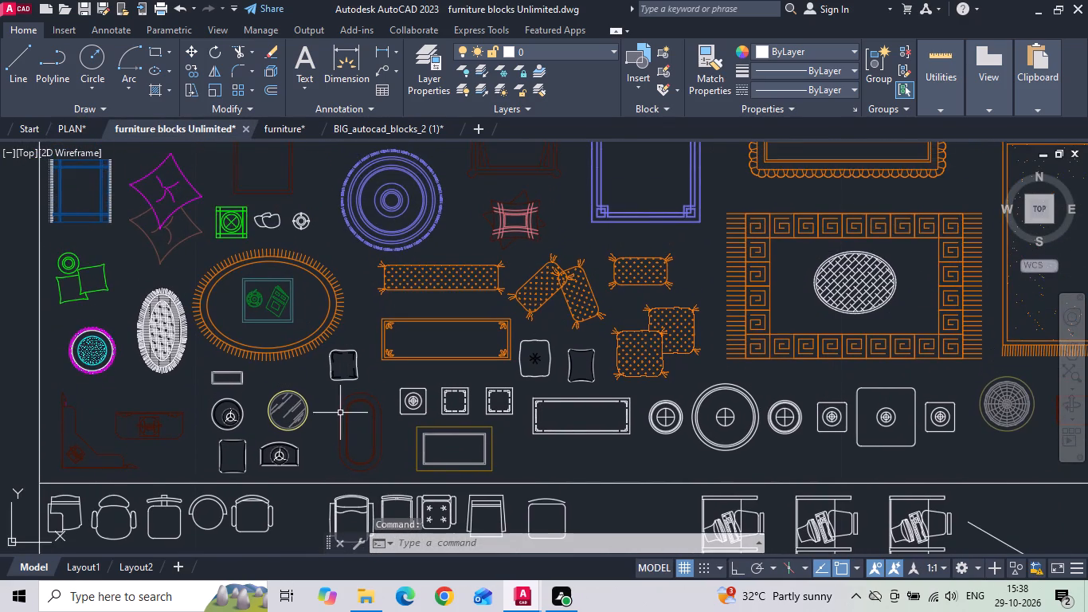
scroll(345, 418, down, 2)
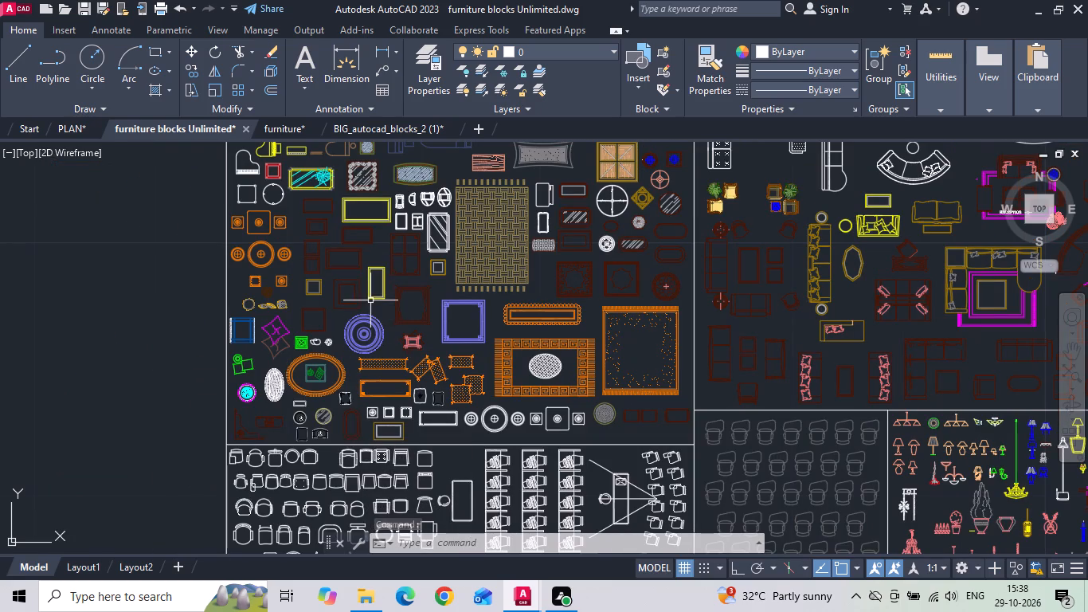
middle_drag(366, 305, 351, 376)
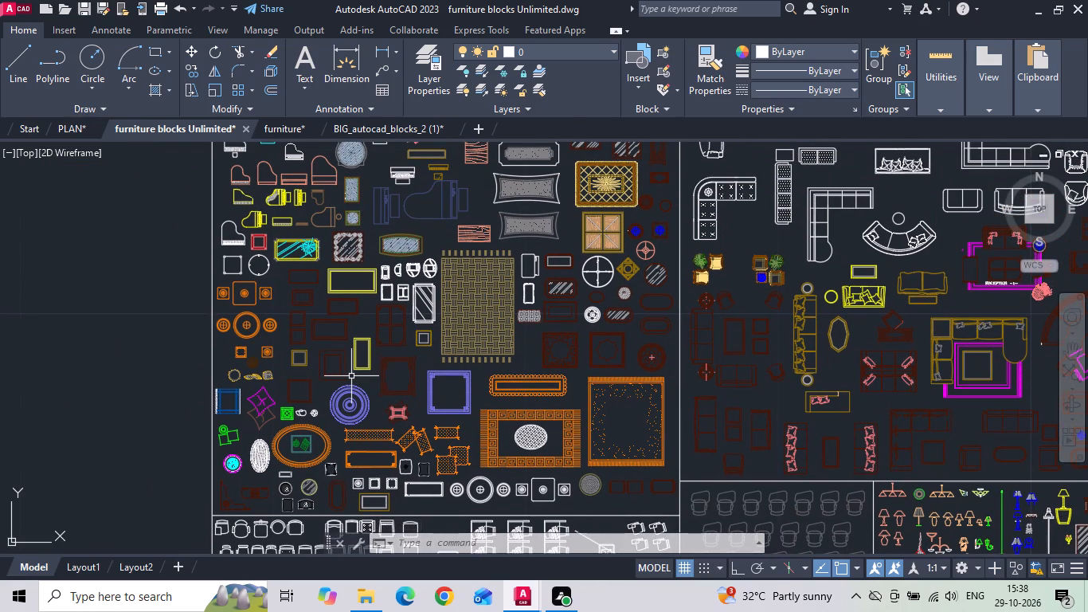
scroll(224, 426, up, 2)
scroll(319, 295, down, 2)
scroll(599, 413, up, 2)
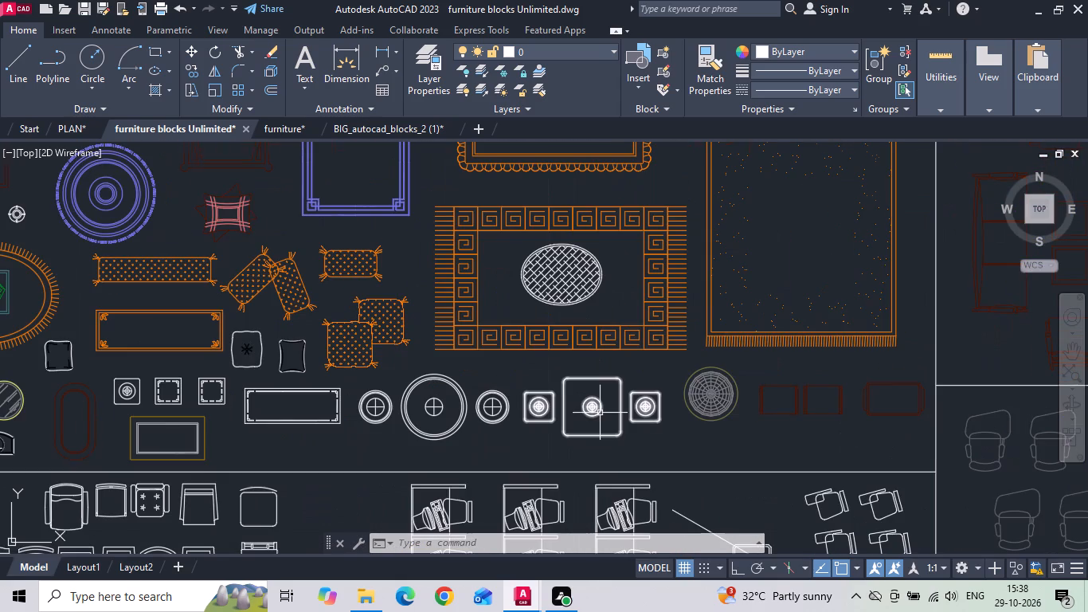
scroll(584, 398, down, 2)
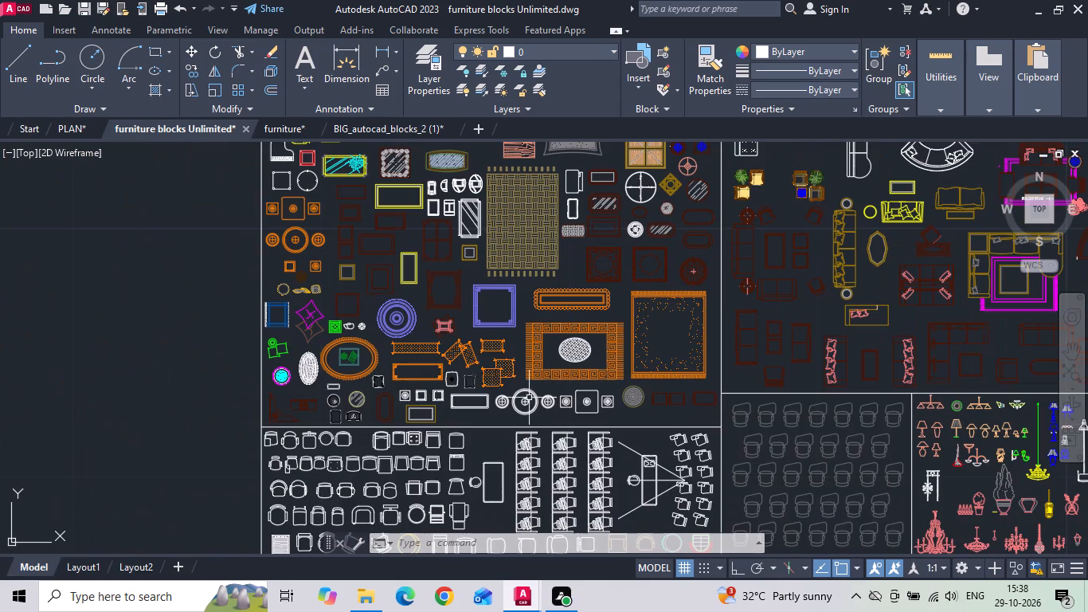
scroll(415, 257, up, 2)
middle_drag(409, 281, 407, 330)
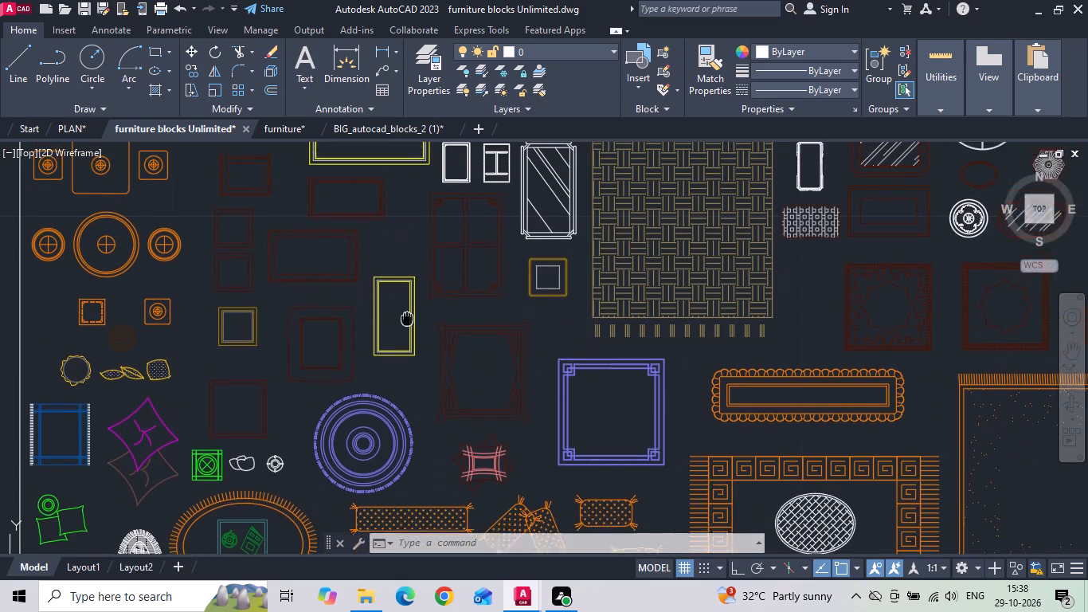
middle_drag(407, 330, 407, 504)
scroll(304, 448, down, 1)
middle_drag(342, 343, 342, 439)
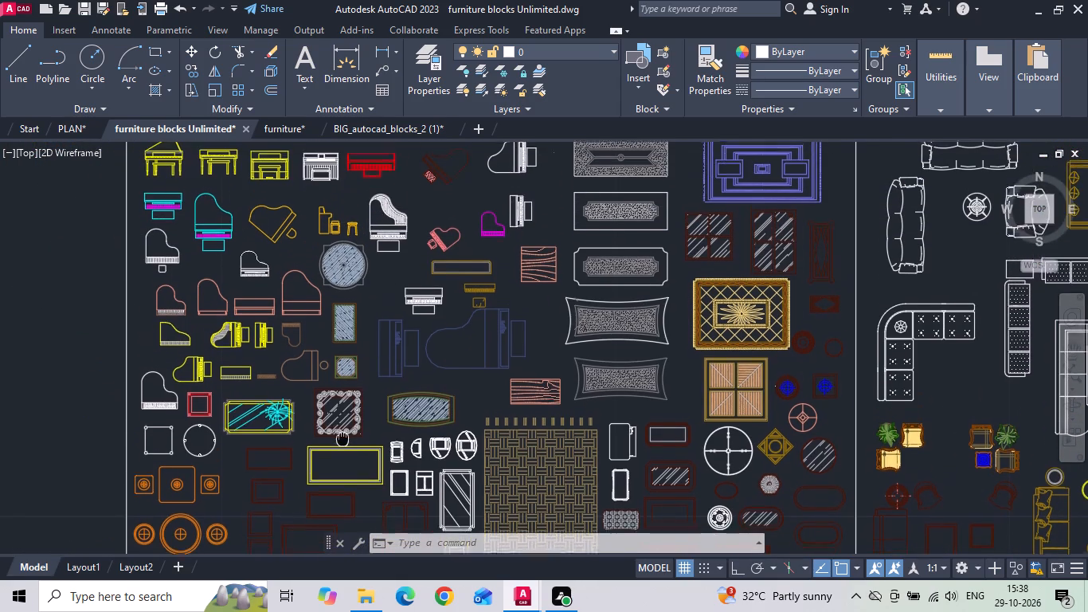
middle_drag(342, 439, 342, 453)
scroll(340, 389, up, 3)
scroll(349, 355, down, 3)
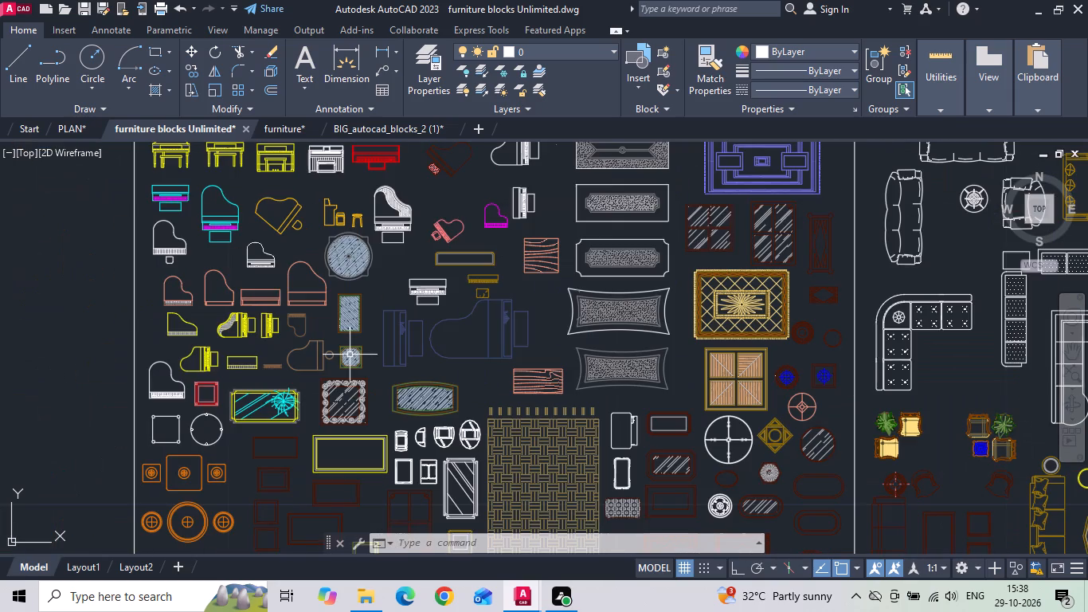
middle_drag(546, 367, 256, 327)
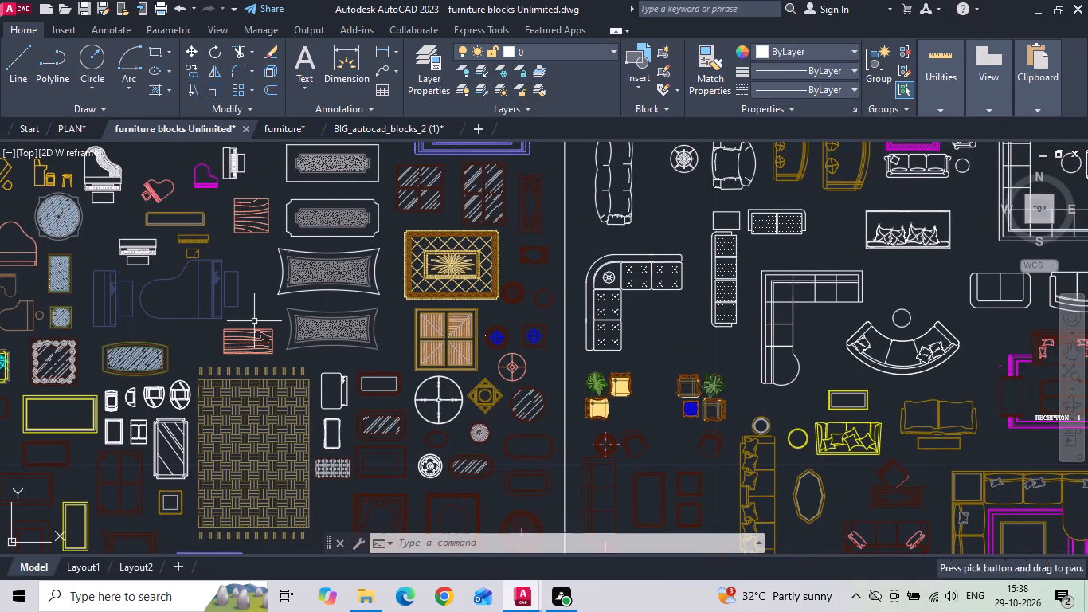
scroll(341, 406, down, 2)
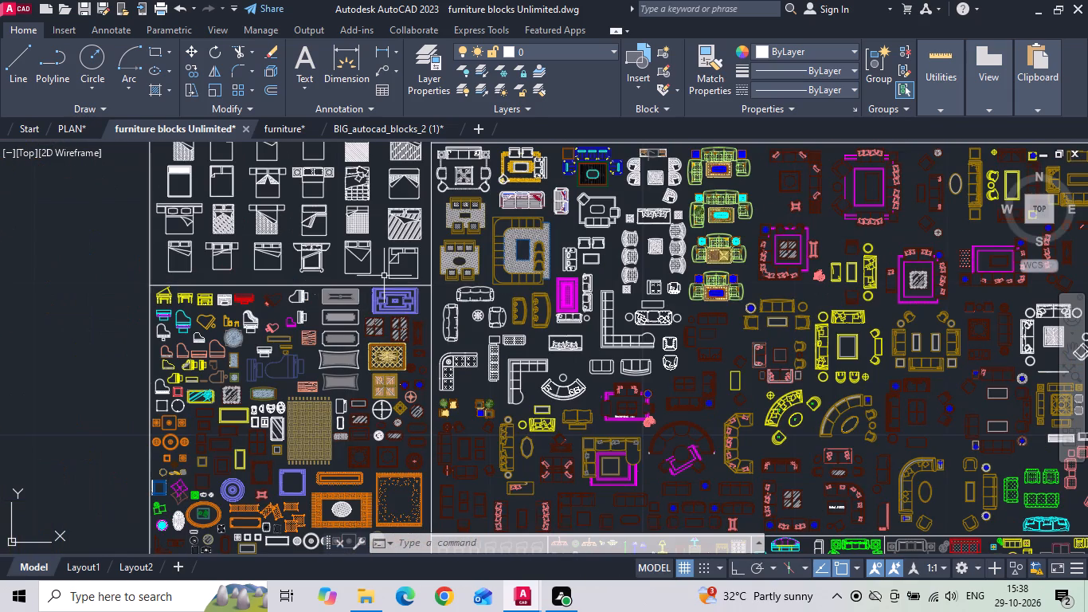
scroll(596, 308, down, 2)
middle_drag(706, 286, 620, 402)
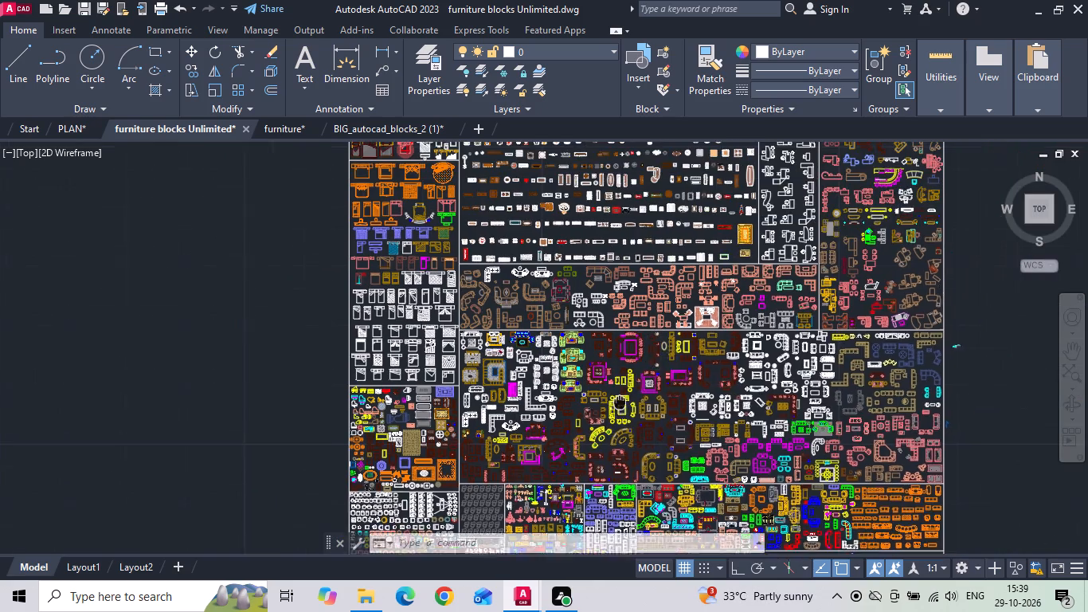
Examine the rows of shaded table blocks in the furniture library, checking individual candidates for a square centre table.
scroll(628, 304, up, 3)
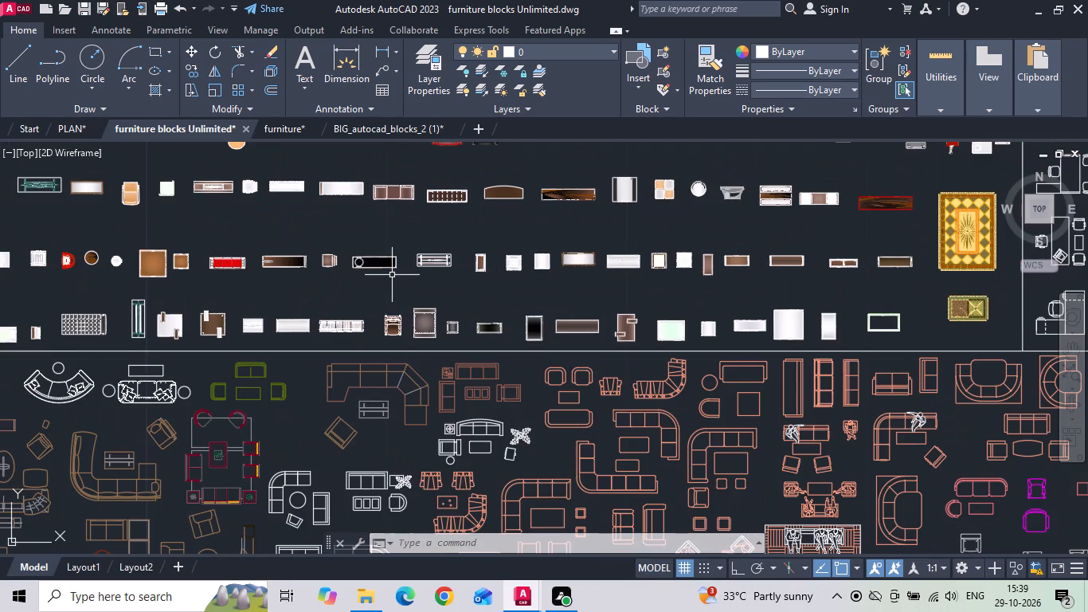
middle_drag(392, 275, 425, 335)
scroll(188, 315, up, 5)
scroll(545, 232, down, 3)
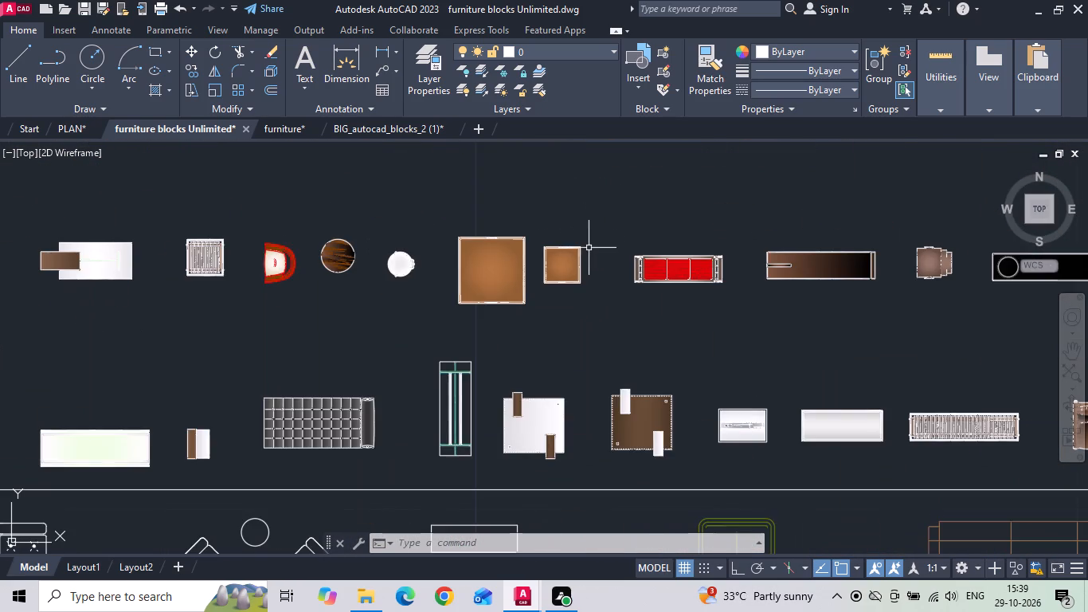
scroll(468, 317, down, 1)
middle_drag(146, 330, 223, 346)
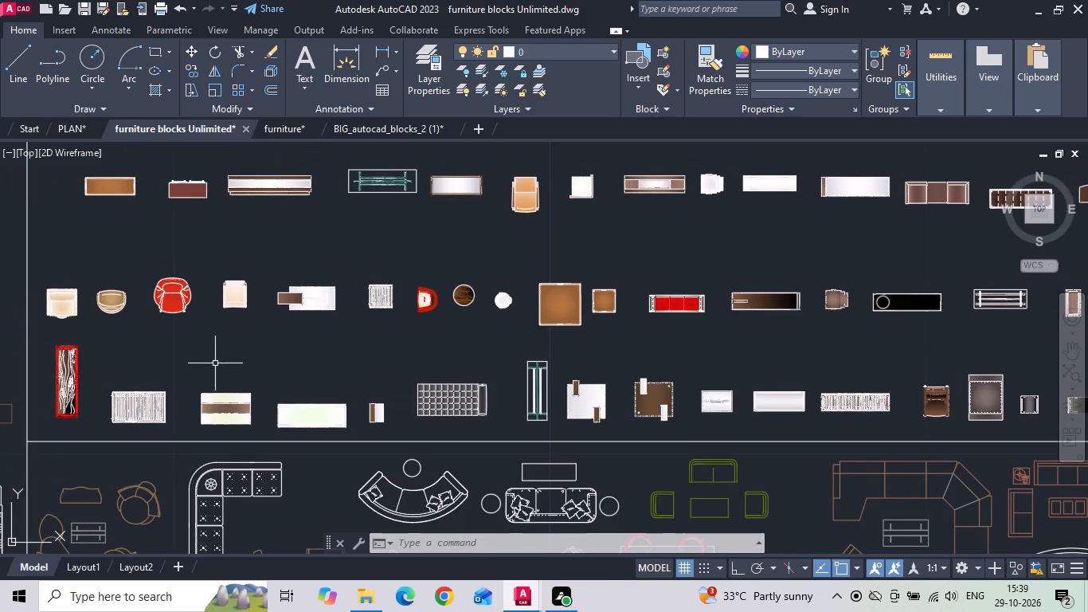
scroll(814, 402, up, 2)
middle_drag(778, 374, 715, 351)
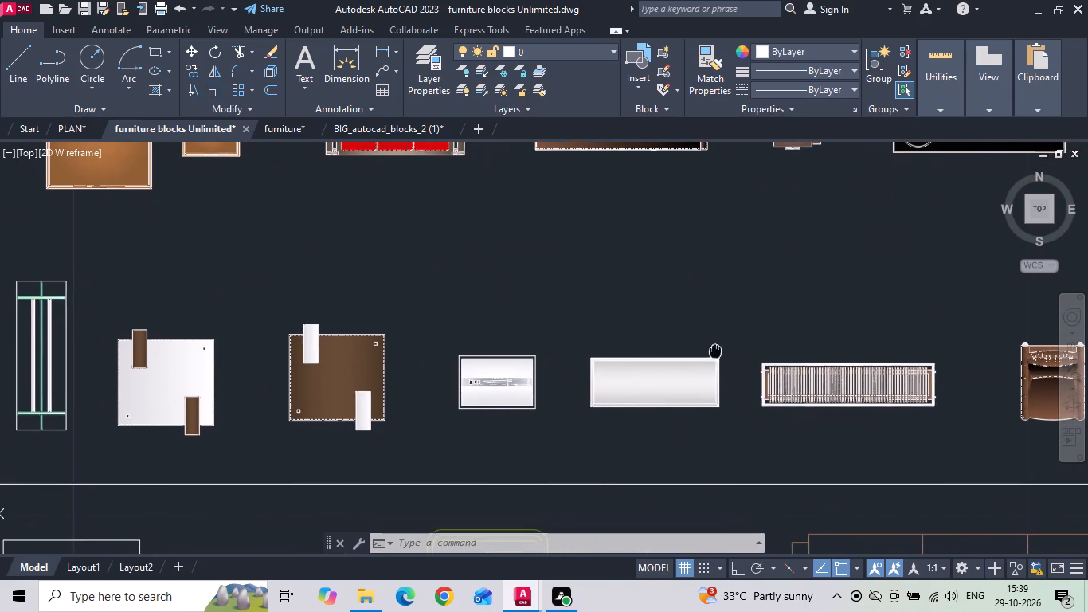
drag(260, 324, 211, 377)
click(190, 386)
scroll(468, 403, up, 3)
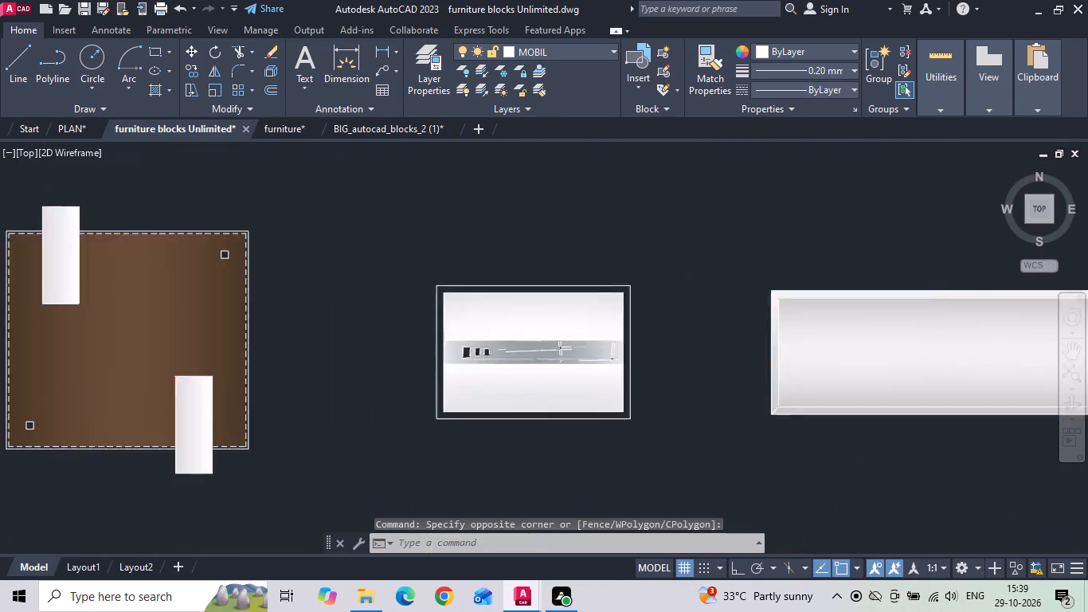
scroll(205, 287, down, 3)
middle_drag(737, 292, 125, 328)
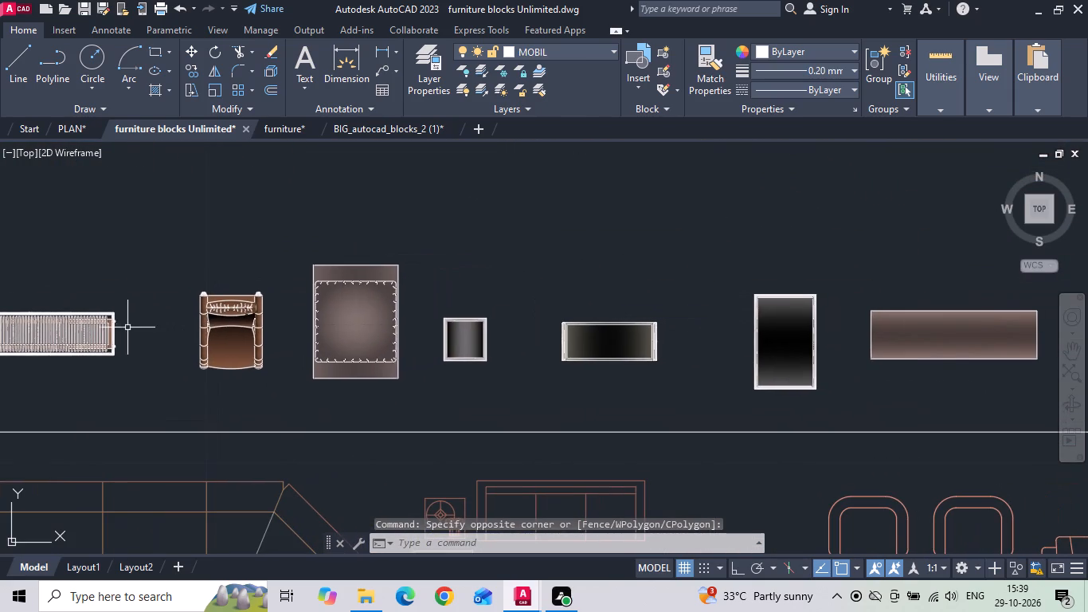
key(Escape)
drag(370, 243, 348, 304)
click(348, 304)
scroll(339, 323, down, 2)
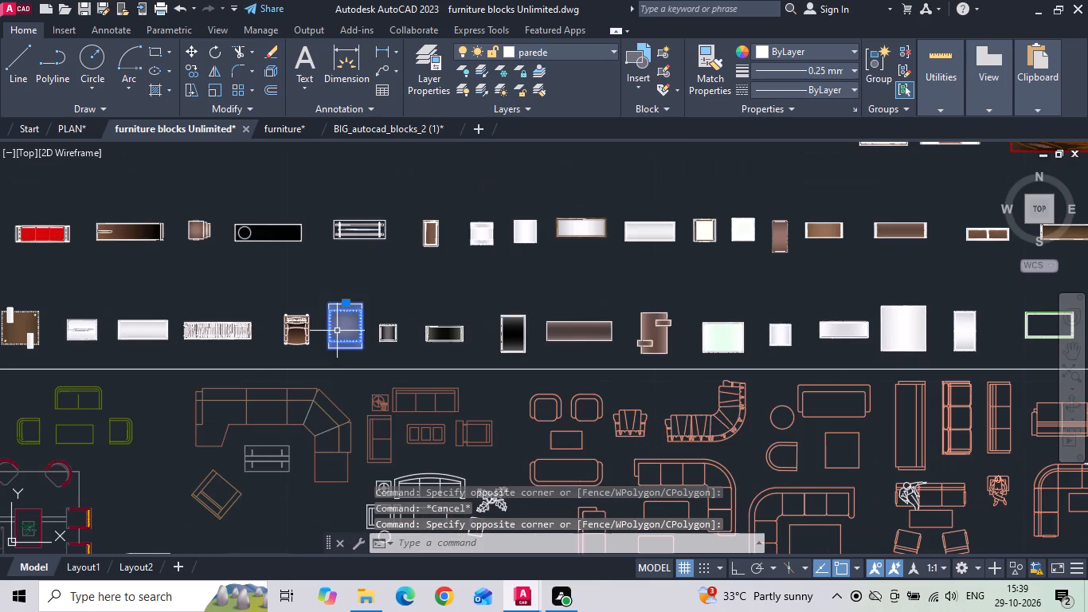
key(Escape)
scroll(912, 313, up, 2)
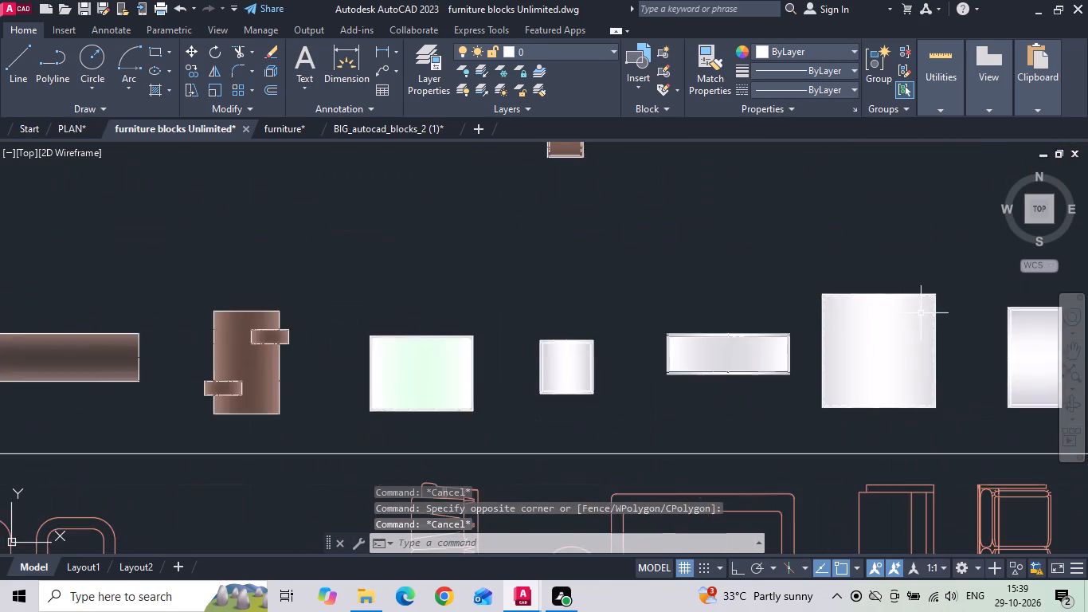
scroll(922, 312, up, 3)
scroll(566, 337, down, 3)
Copy the large white square table block from the library and paste it into PLAN's ground-floor living hall, beside the vertical sofa.
click(628, 296)
scroll(600, 354, down, 1)
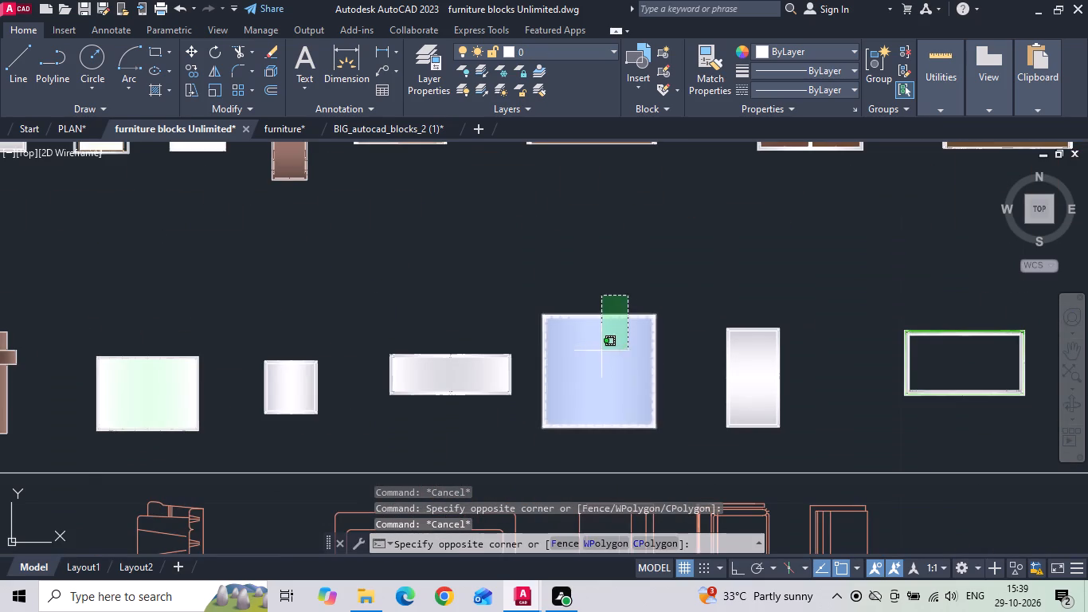
scroll(597, 359, down, 1)
click(596, 360)
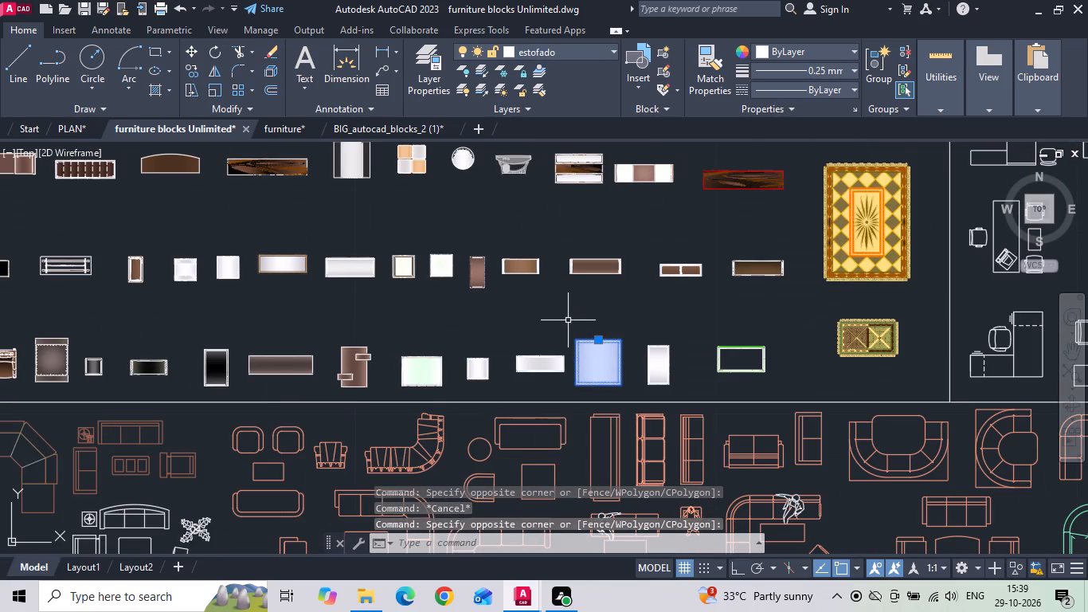
key(ctrl+c)
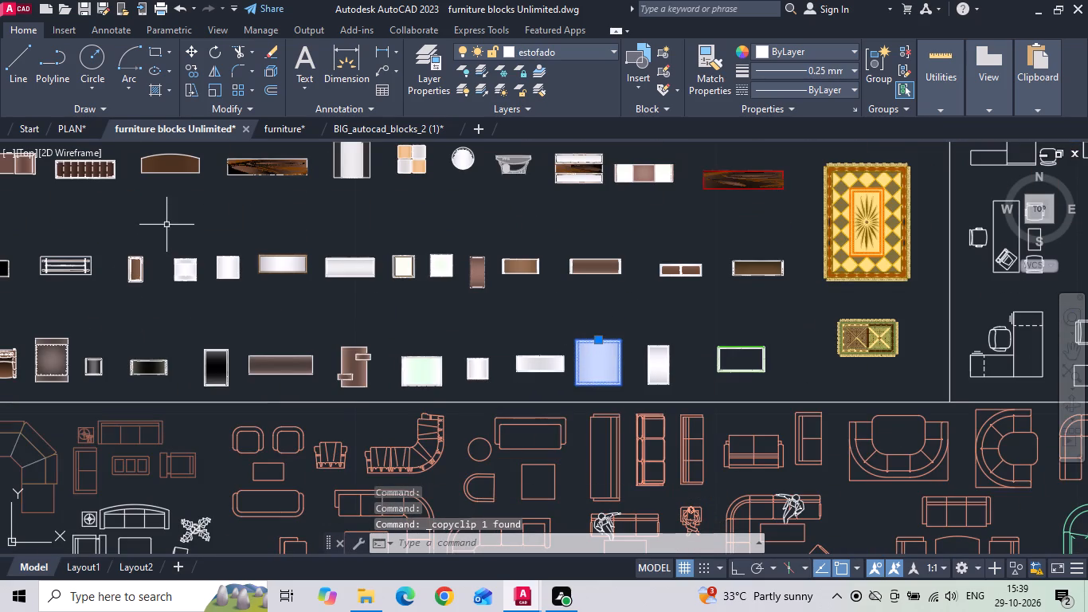
click(79, 131)
key(ctrl+v)
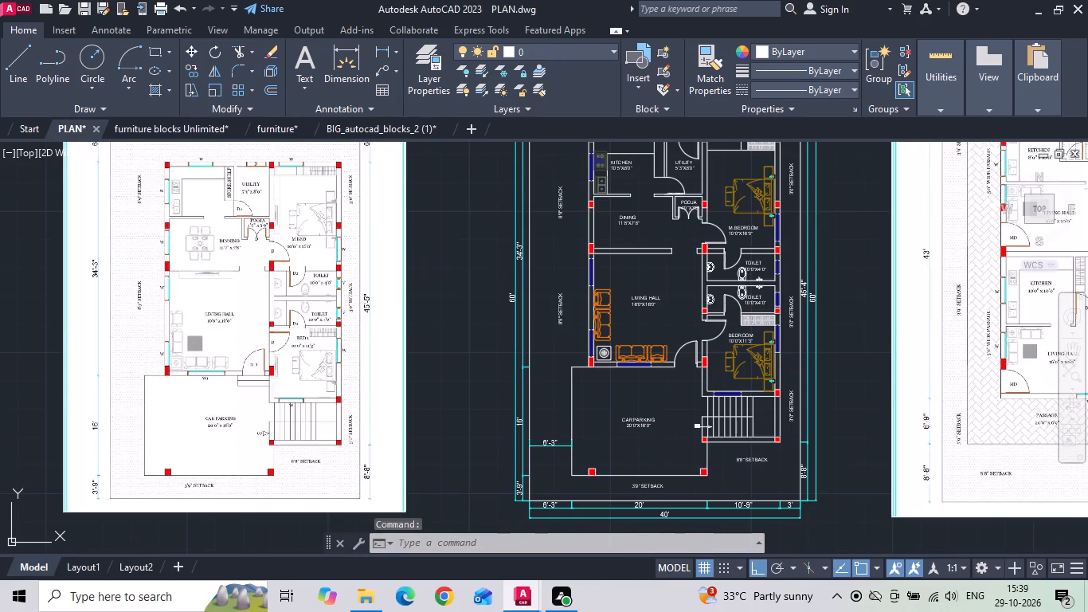
scroll(642, 316, up, 2)
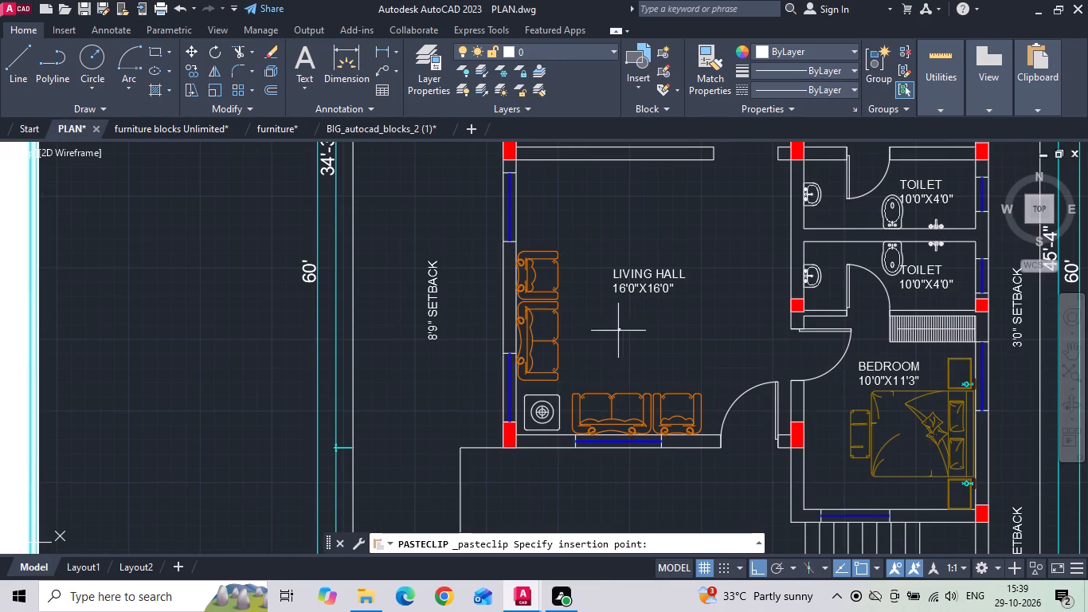
click(610, 326)
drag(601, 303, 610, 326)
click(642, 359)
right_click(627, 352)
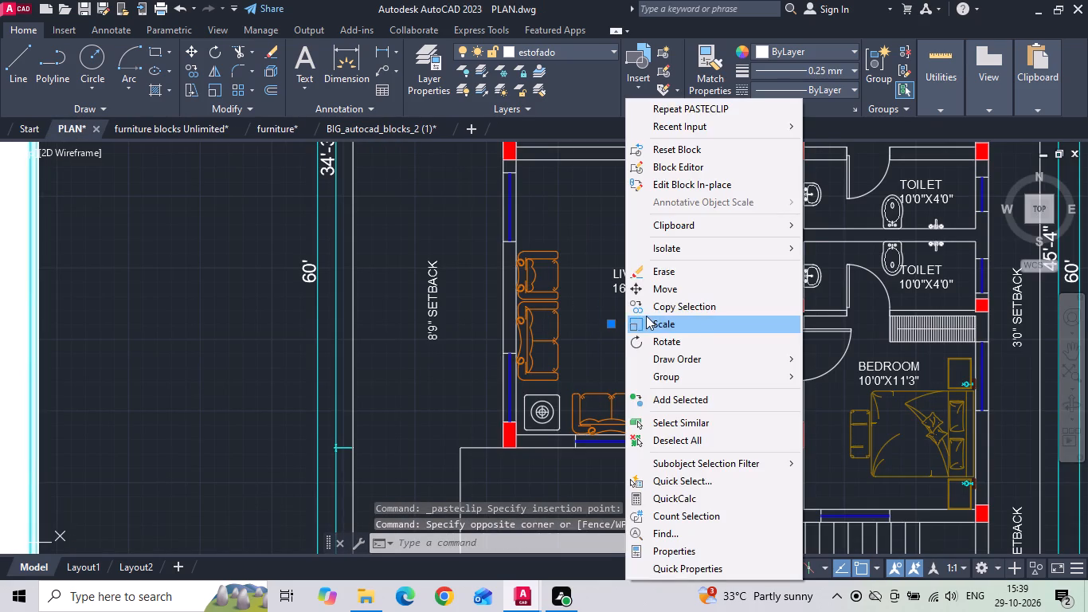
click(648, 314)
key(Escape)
Scale the pasted square table by a factor of 39.3701.
scroll(644, 324, up, 3)
drag(605, 367, 599, 368)
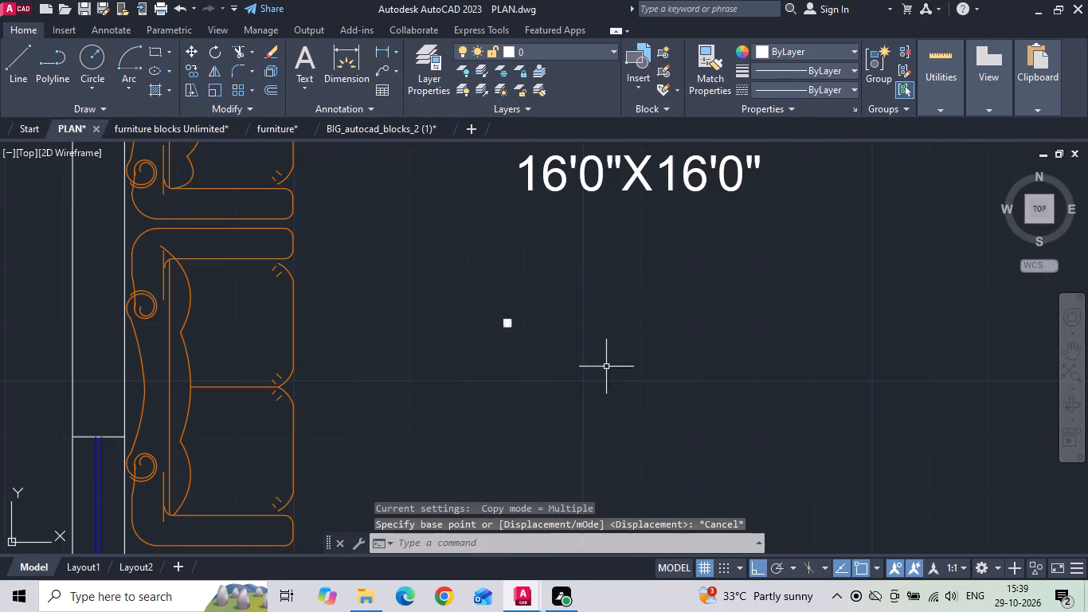
drag(599, 368, 585, 367)
click(473, 312)
right_click(473, 312)
click(510, 327)
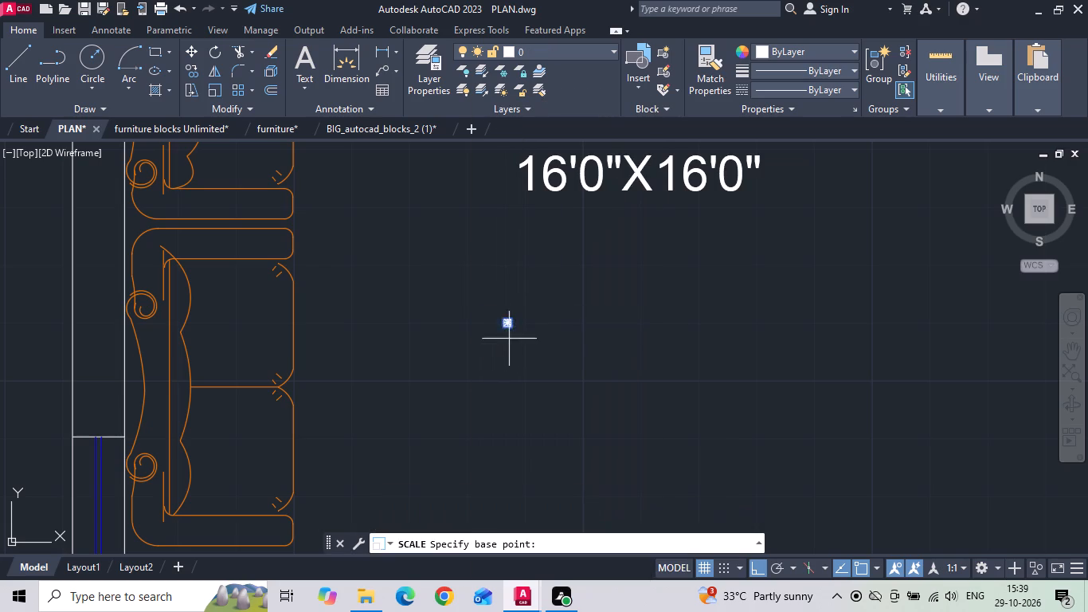
drag(509, 326, 518, 332)
text(39.3701)
key(Return)
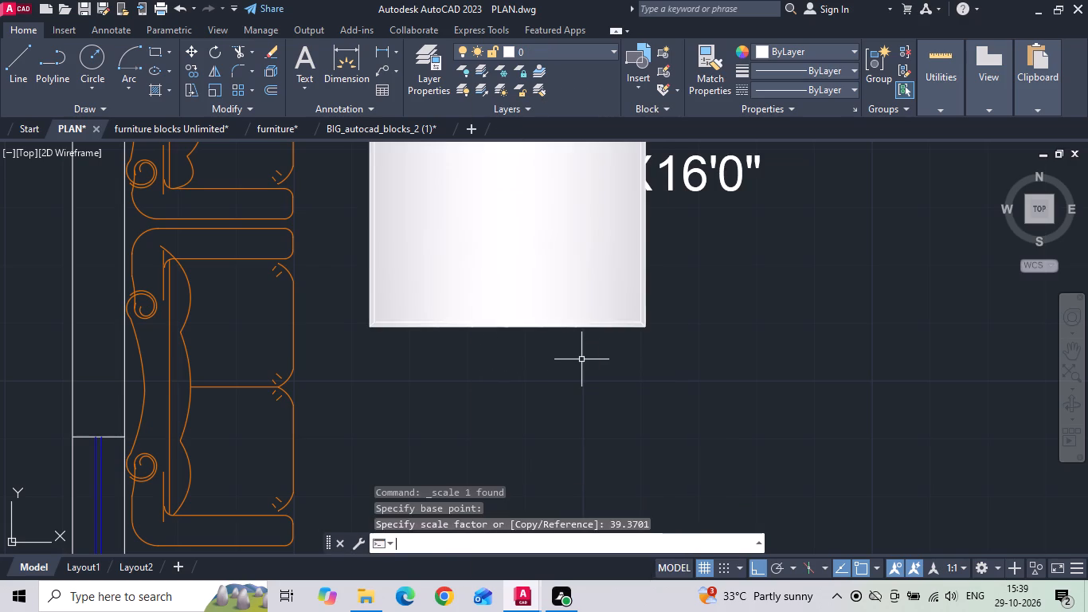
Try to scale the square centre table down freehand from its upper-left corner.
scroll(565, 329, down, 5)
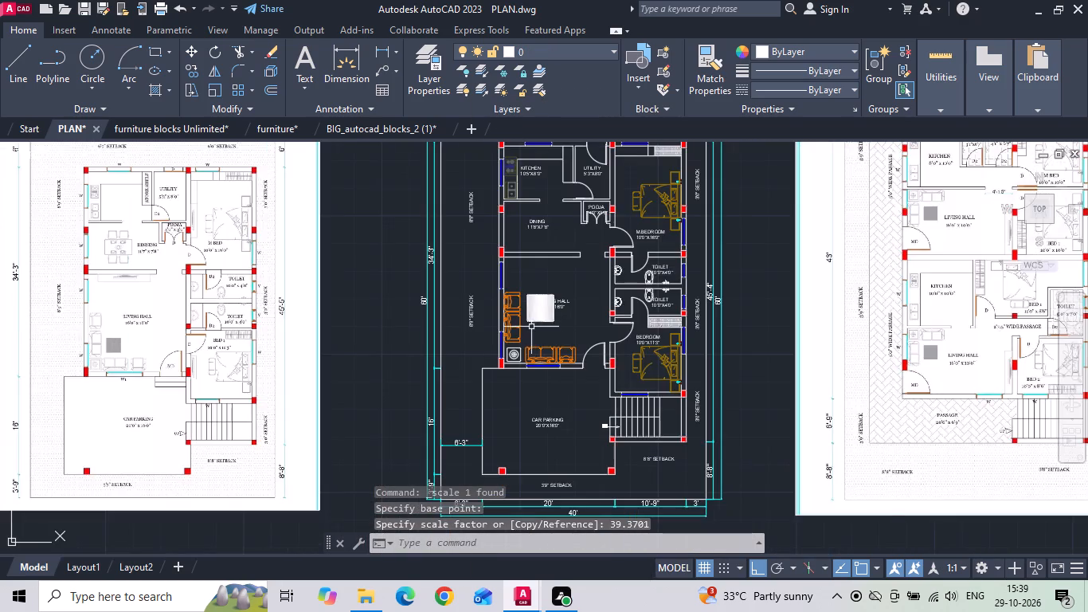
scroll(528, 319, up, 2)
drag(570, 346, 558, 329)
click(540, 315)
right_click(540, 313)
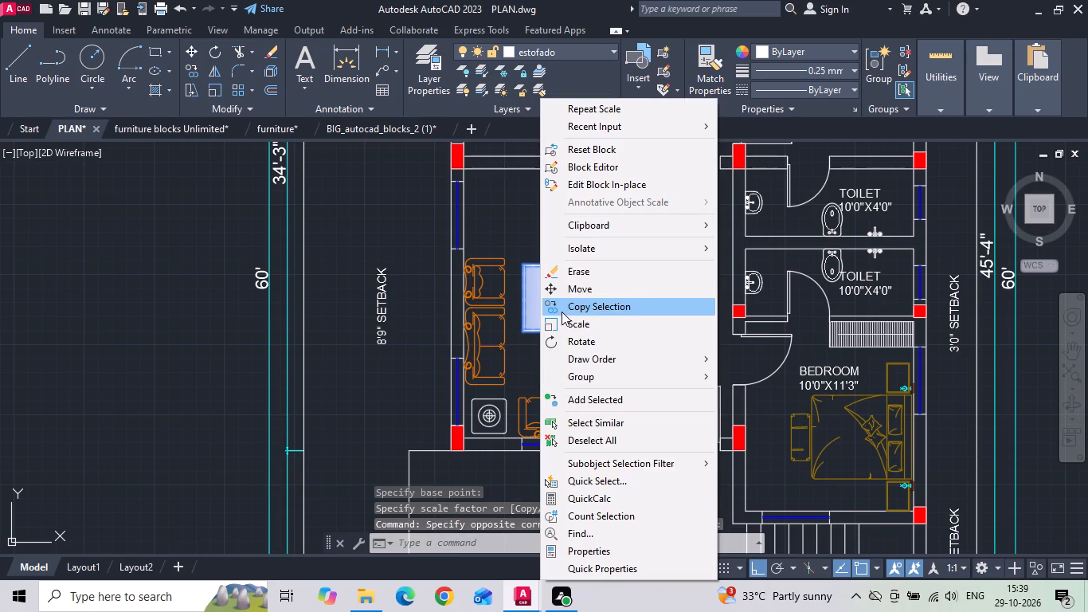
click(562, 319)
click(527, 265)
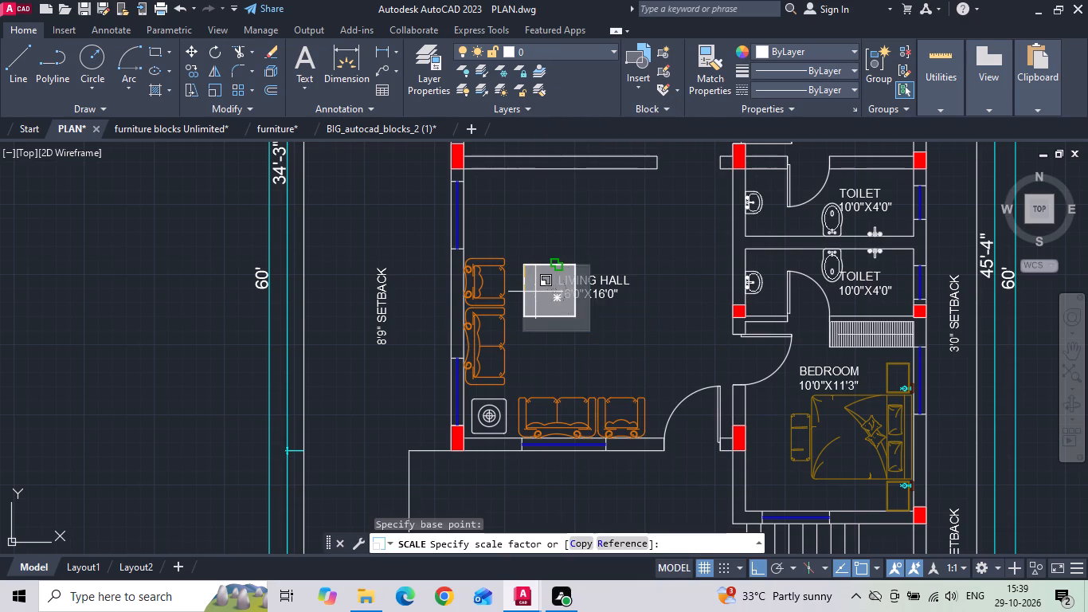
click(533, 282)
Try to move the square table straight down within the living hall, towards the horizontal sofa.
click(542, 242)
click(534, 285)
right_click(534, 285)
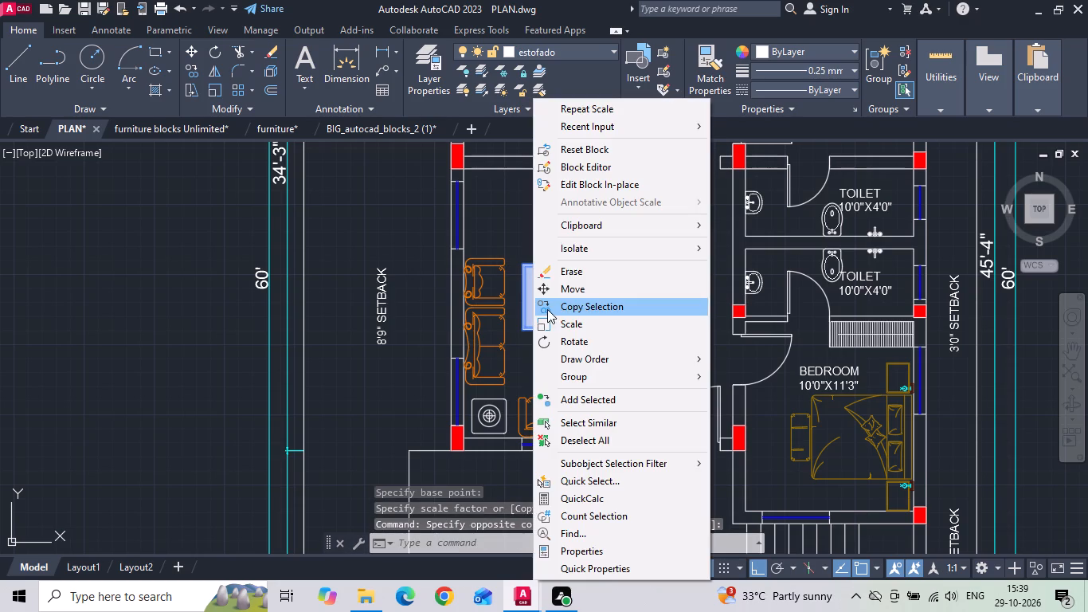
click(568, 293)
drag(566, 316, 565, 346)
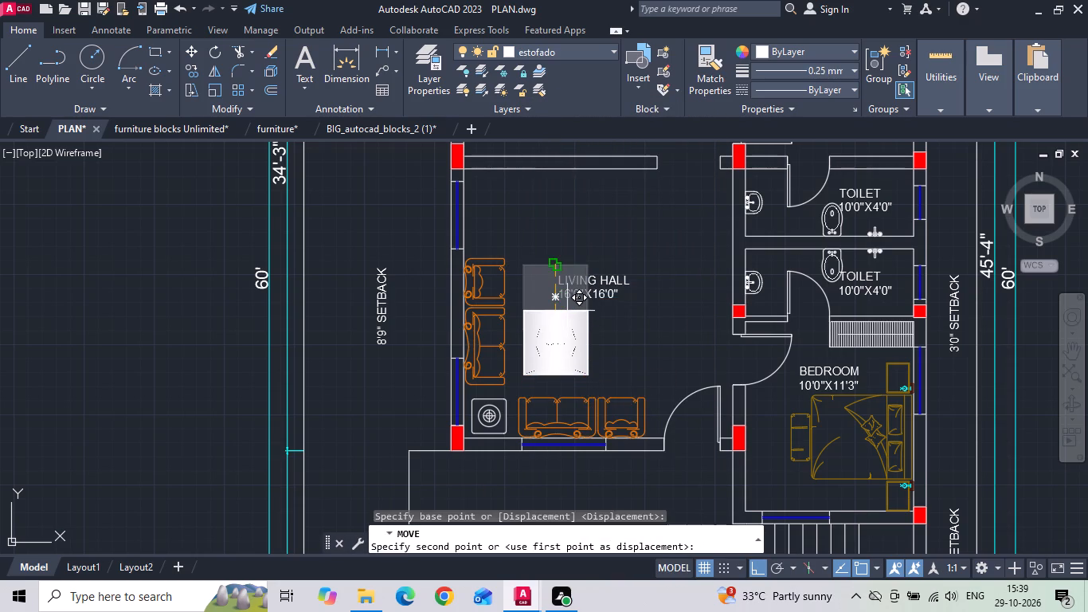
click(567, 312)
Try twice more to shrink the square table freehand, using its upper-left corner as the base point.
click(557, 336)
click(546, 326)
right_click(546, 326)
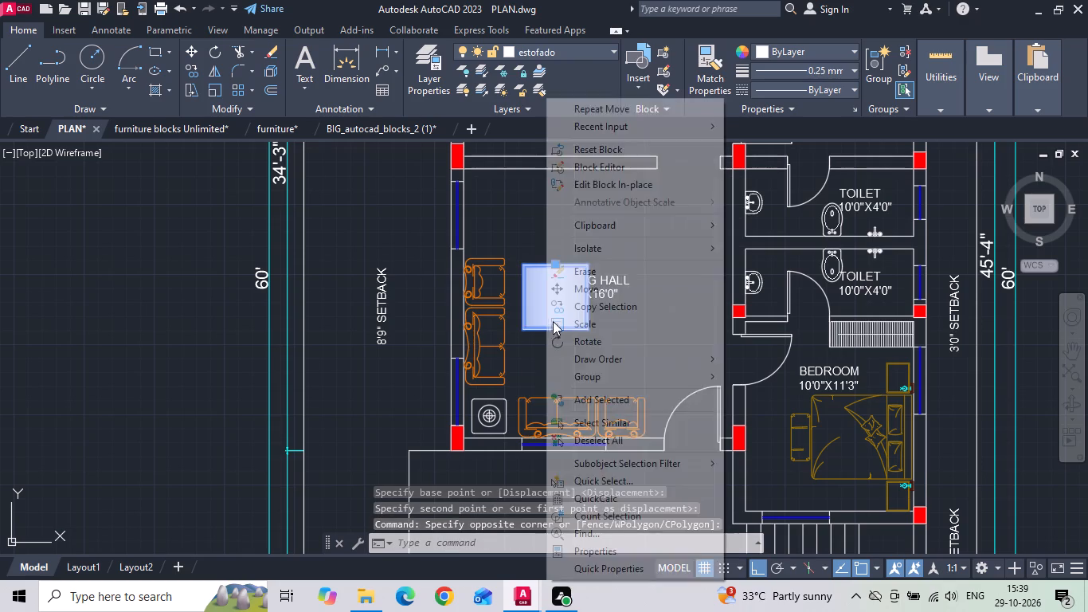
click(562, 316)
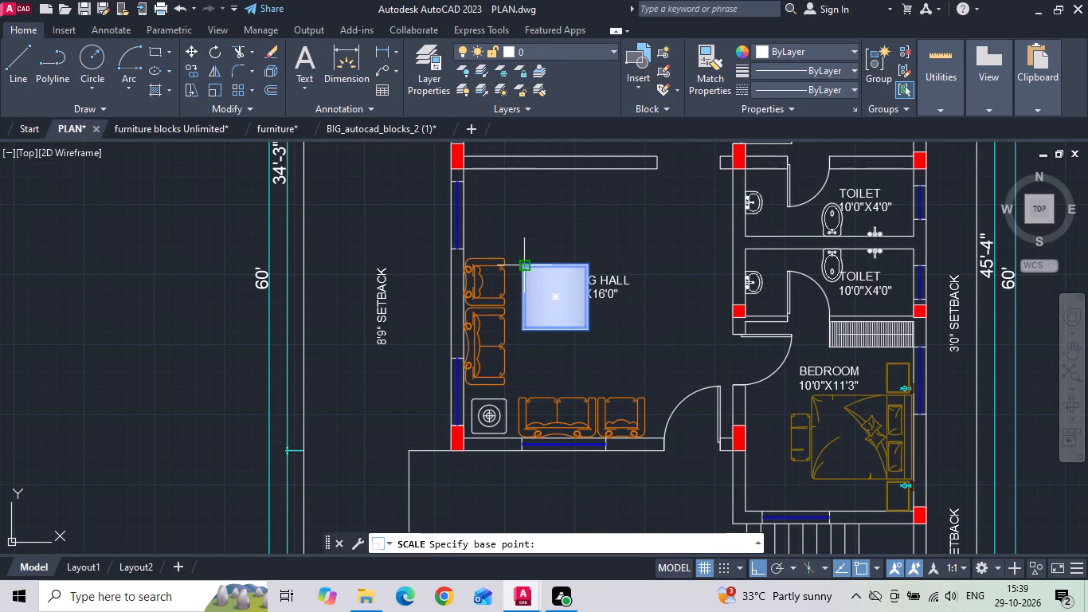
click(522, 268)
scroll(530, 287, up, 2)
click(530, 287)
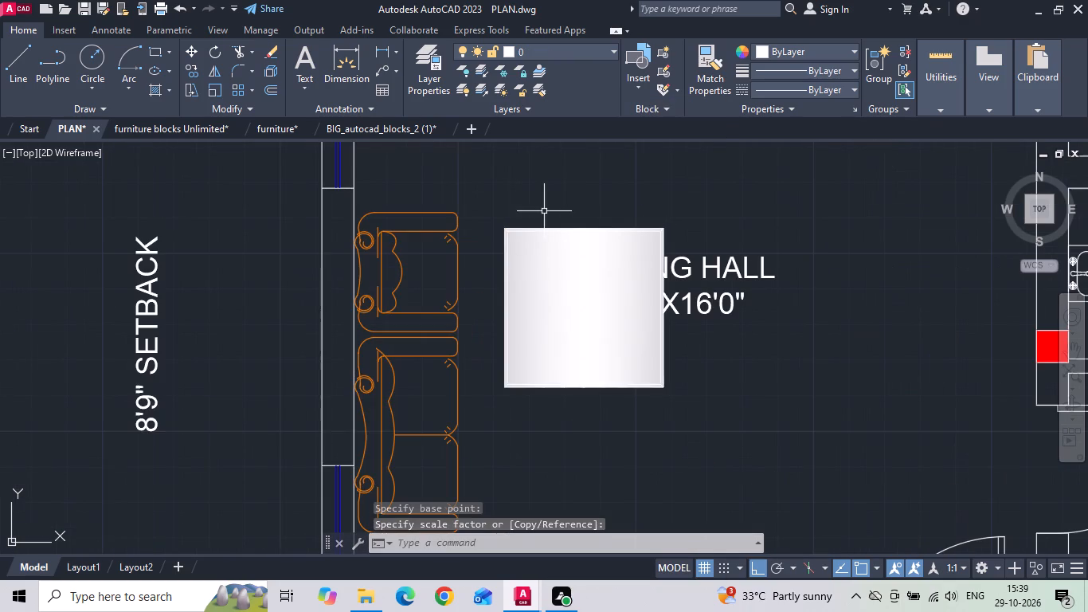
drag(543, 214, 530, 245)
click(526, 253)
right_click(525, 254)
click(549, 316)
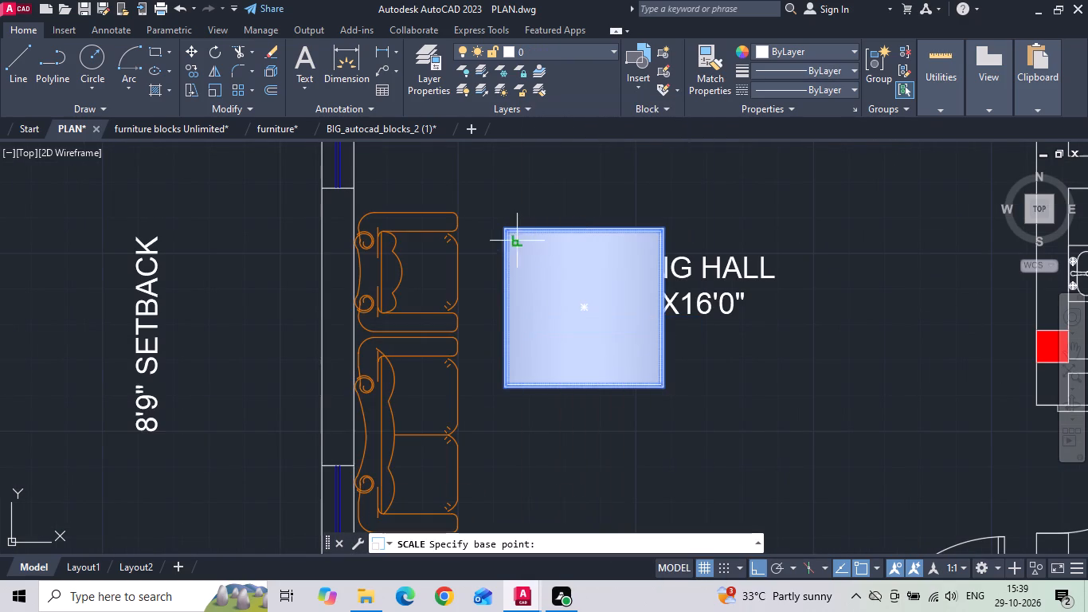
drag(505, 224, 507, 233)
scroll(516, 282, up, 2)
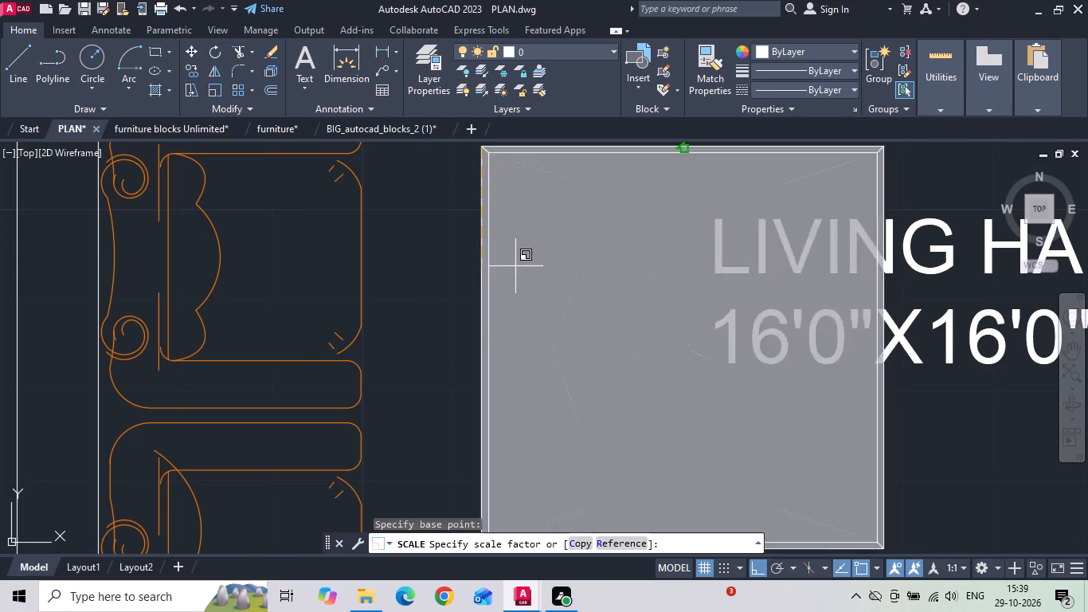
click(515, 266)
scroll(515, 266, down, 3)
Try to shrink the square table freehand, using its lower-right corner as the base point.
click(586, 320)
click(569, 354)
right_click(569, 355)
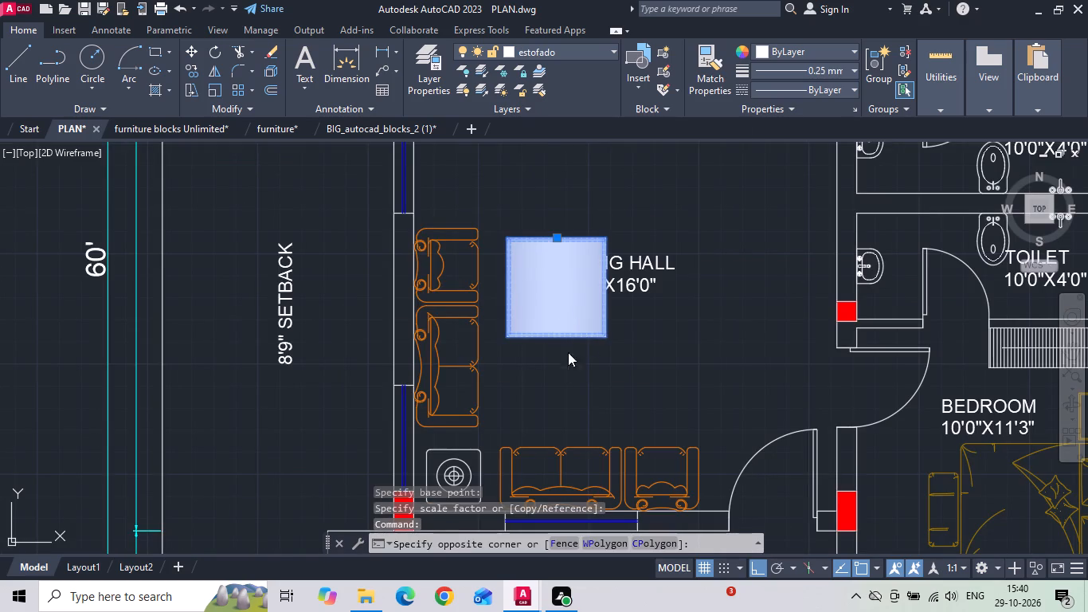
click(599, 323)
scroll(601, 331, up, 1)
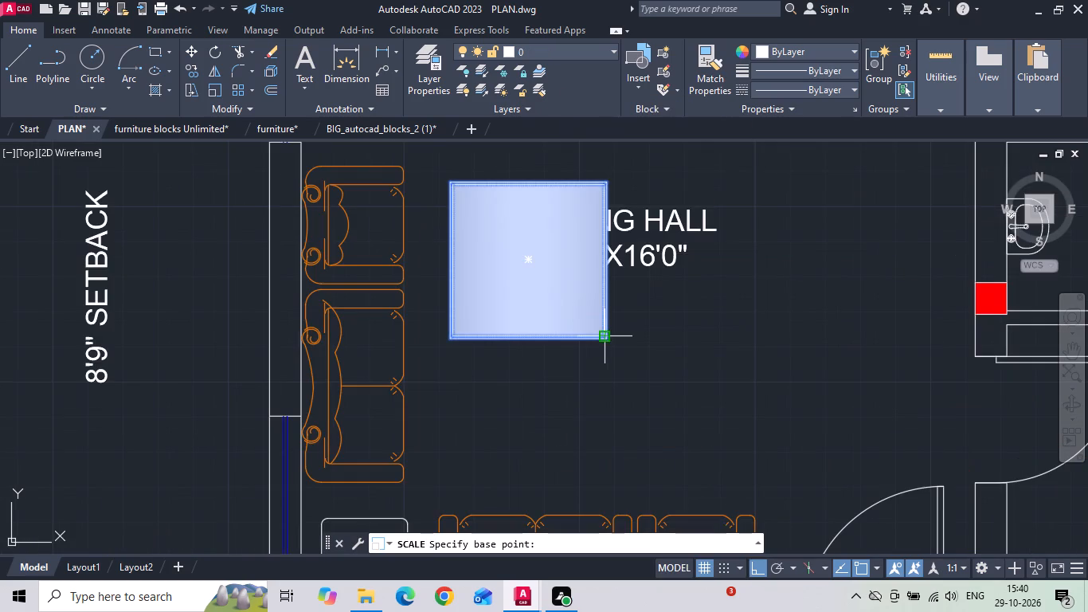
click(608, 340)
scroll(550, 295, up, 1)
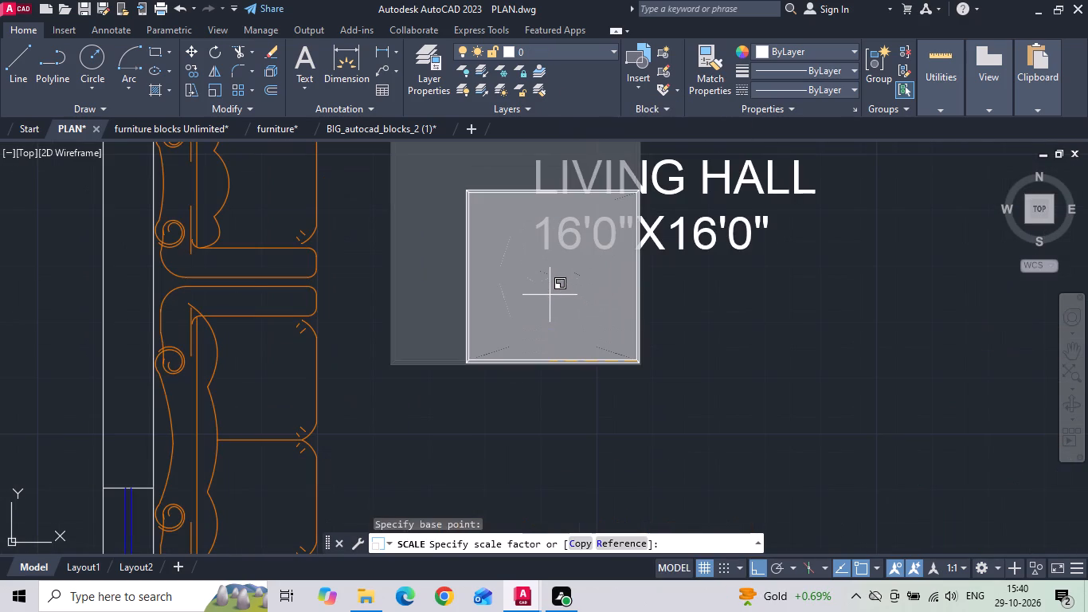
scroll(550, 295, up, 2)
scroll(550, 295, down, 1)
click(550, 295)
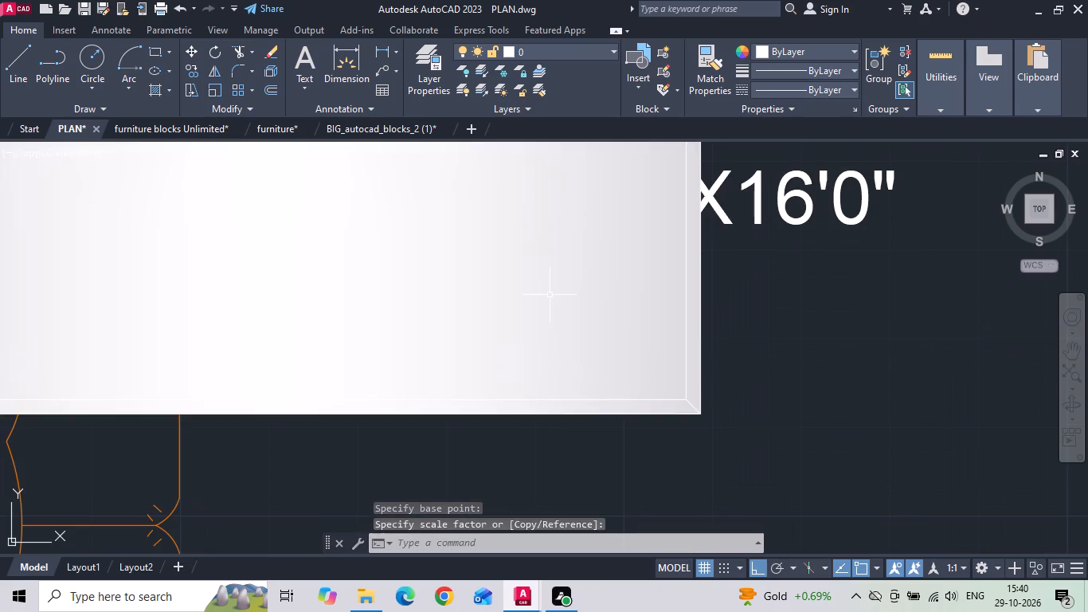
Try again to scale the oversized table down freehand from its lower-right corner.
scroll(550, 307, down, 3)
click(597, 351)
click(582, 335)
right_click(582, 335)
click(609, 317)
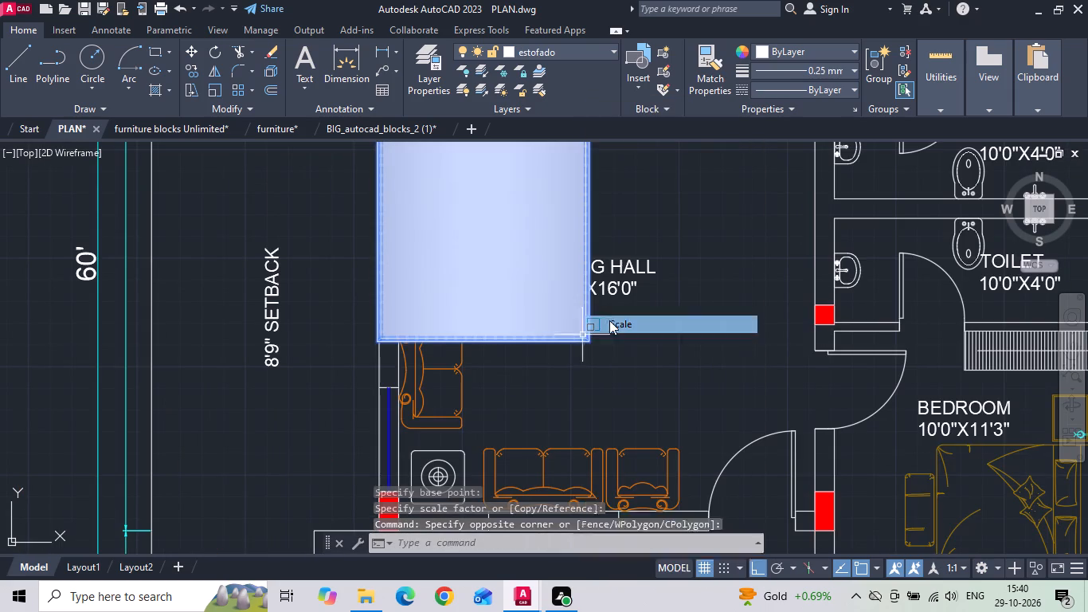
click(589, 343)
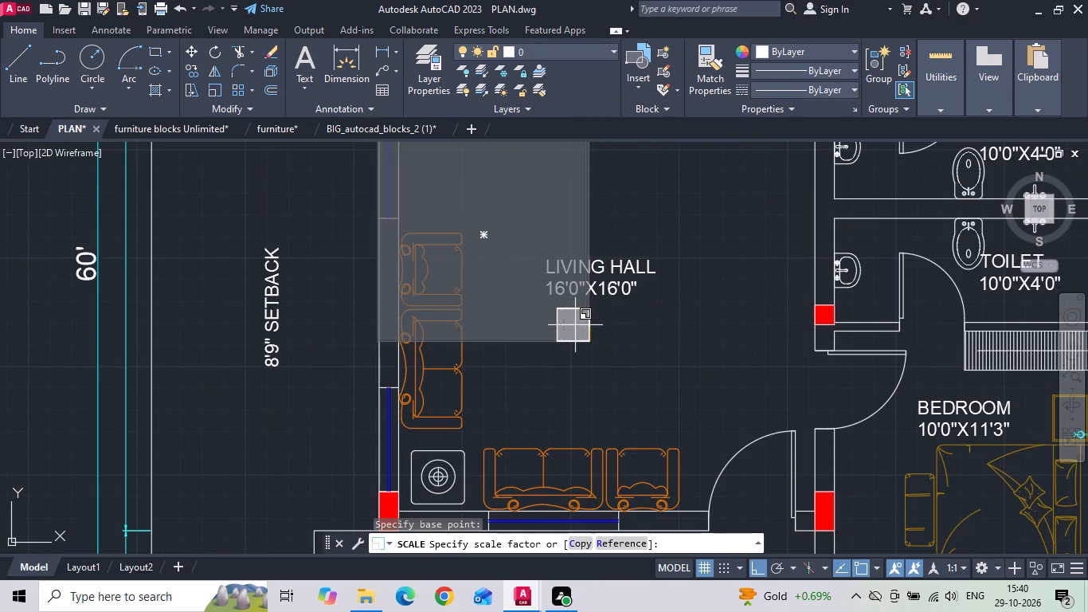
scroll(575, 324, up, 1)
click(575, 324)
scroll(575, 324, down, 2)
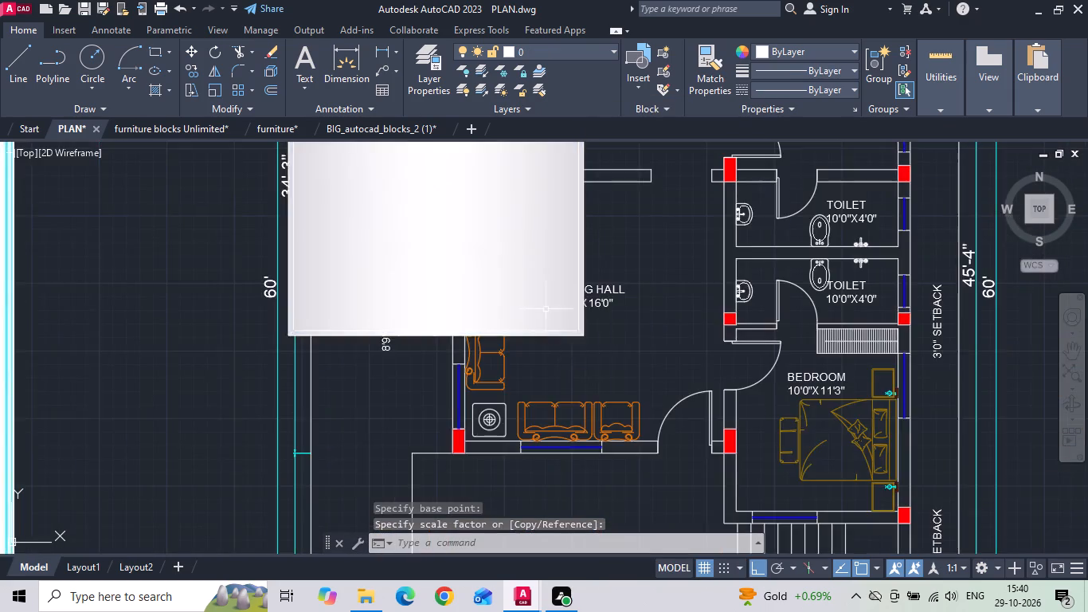
Scale the oversized table down freehand from its upper-left corner to roughly the size of the single-seat sofa.
scroll(538, 299, down, 3)
scroll(505, 240, up, 2)
drag(516, 224, 511, 253)
click(510, 261)
right_click(510, 261)
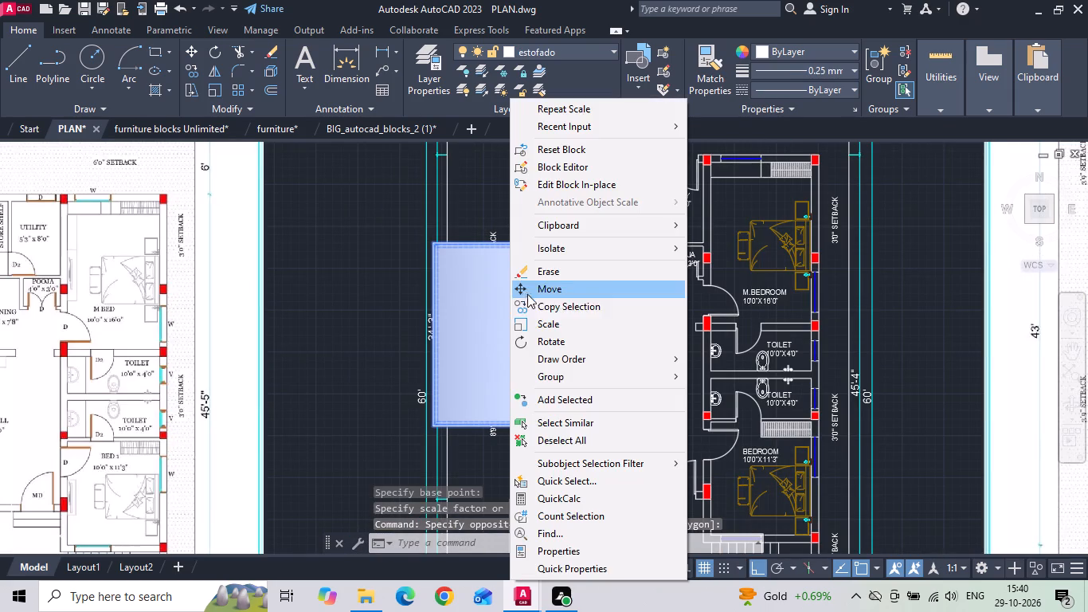
click(531, 319)
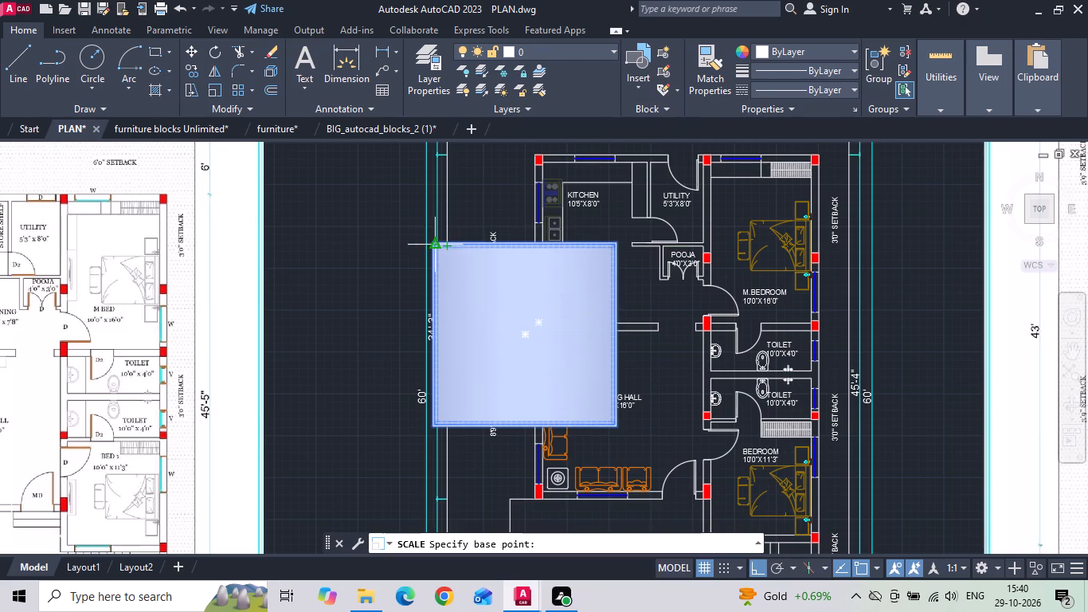
click(434, 242)
scroll(440, 257, up, 2)
click(440, 257)
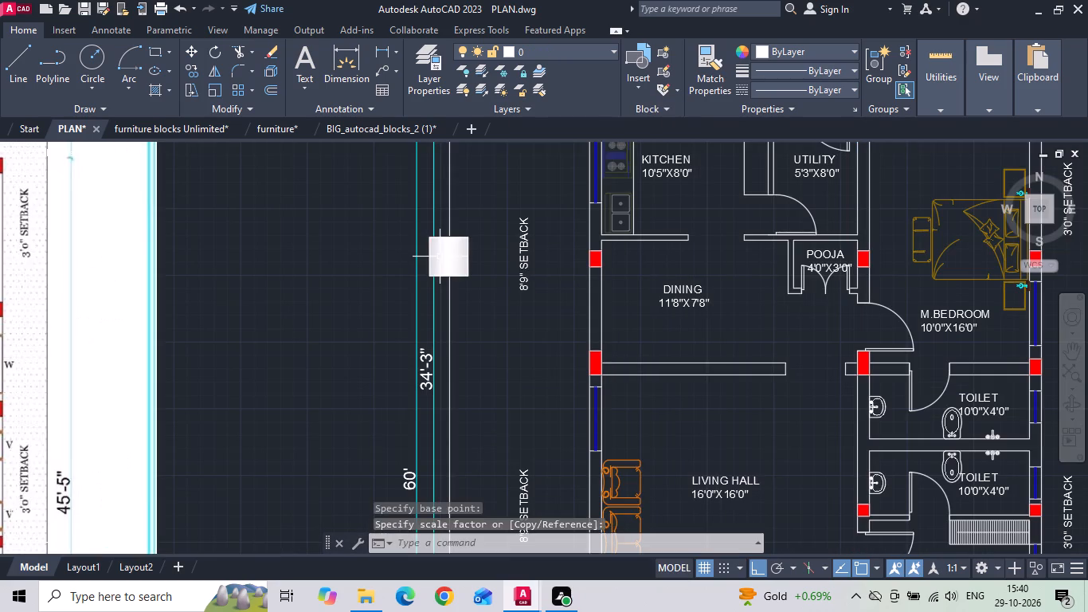
Move the scaled table, with Ortho off, into the ground-floor living hall, centred in front of the vertical and horizontal sofas.
click(464, 247)
right_click(464, 246)
click(494, 293)
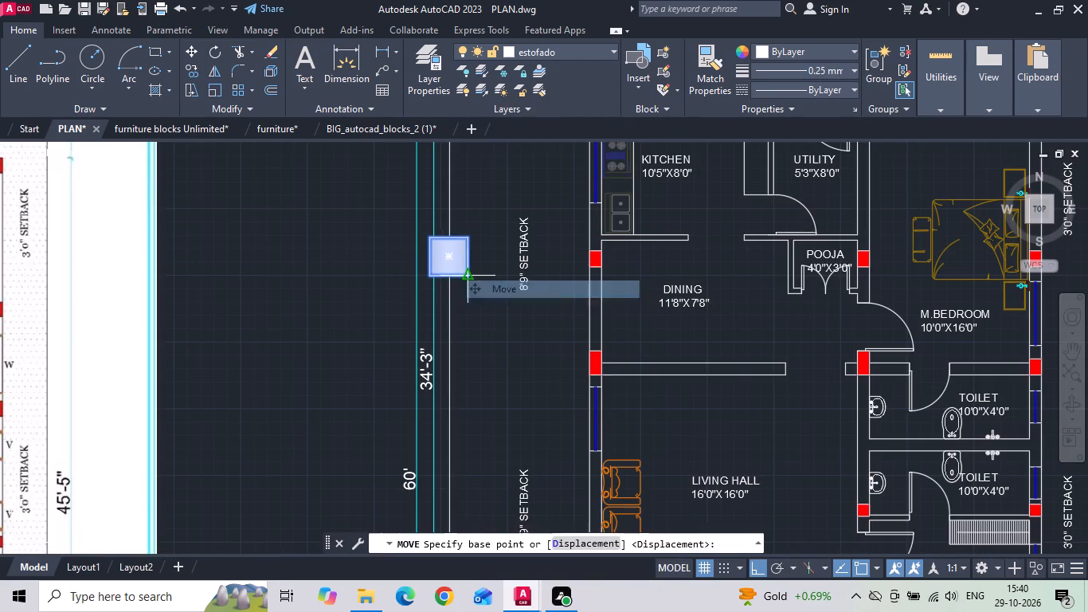
drag(458, 266, 469, 281)
click(760, 569)
middle_drag(676, 449, 569, 288)
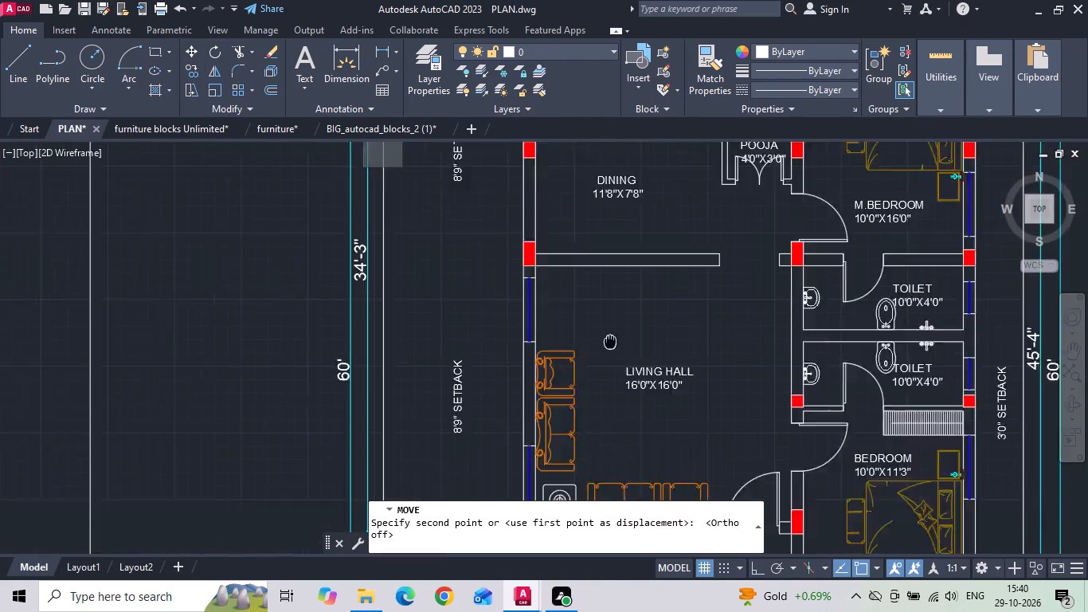
middle_drag(569, 288, 538, 250)
click(550, 315)
Save the PLAN drawing.
key(ctrl+s)
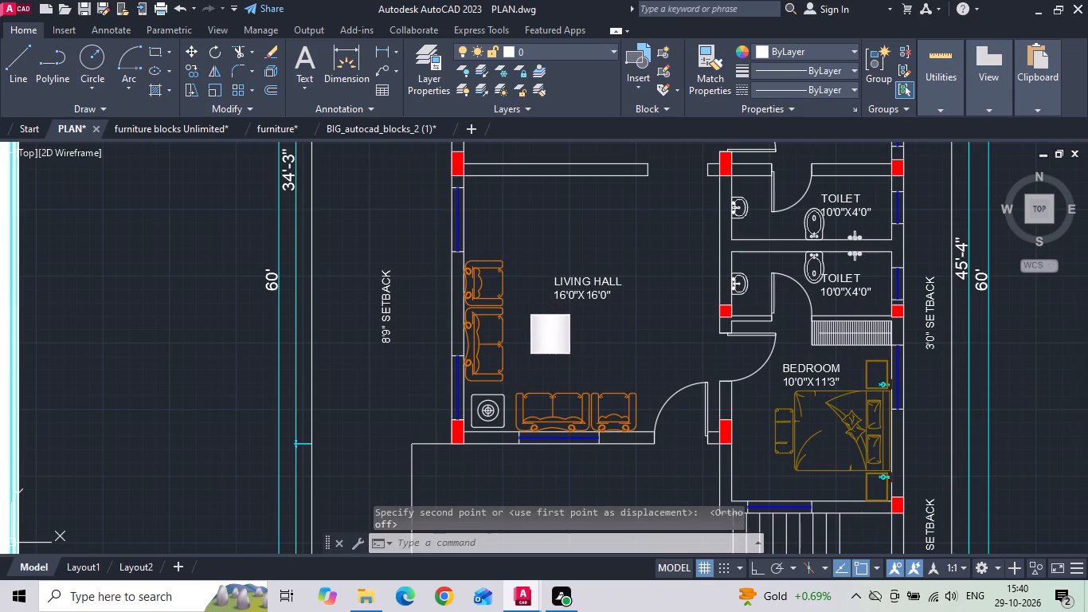
key(ctrl+s)
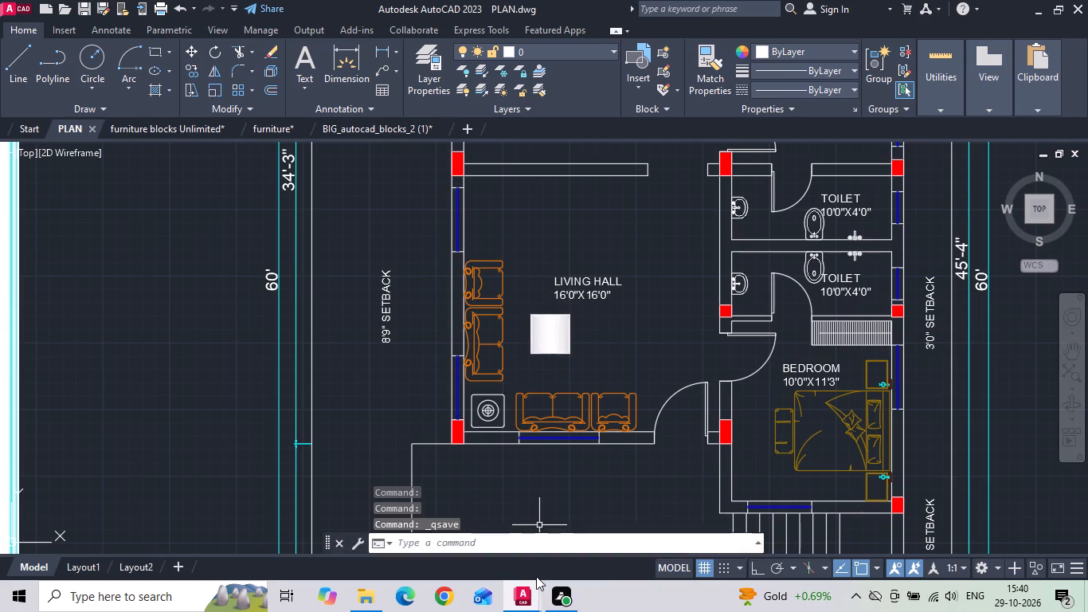
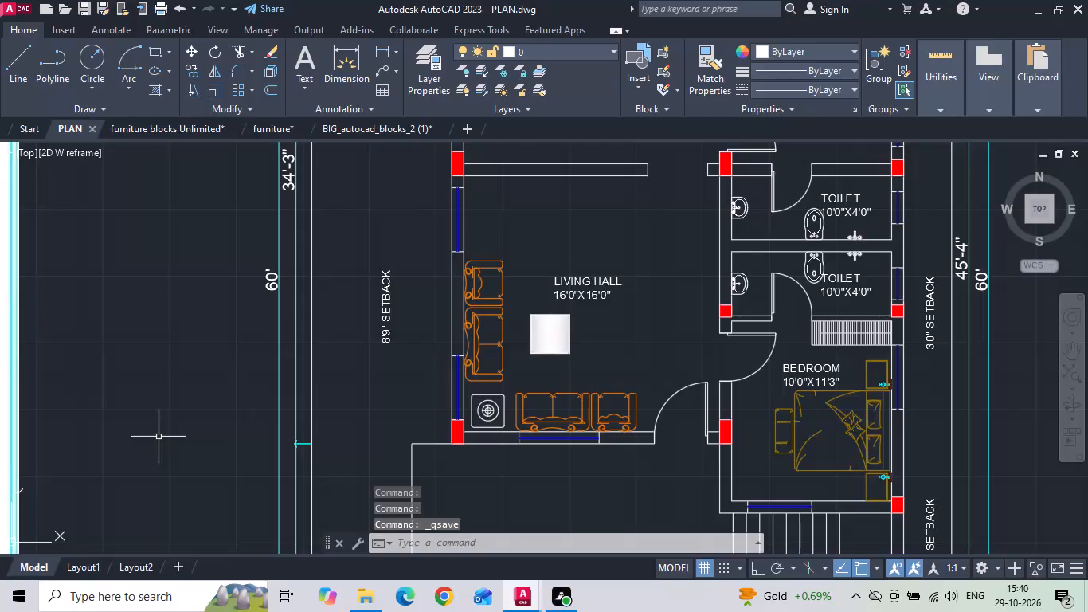
Compare the reference ground-floor plan image with the drawn ground-floor plan beside it, checking the setback areas.
scroll(217, 473, down, 2)
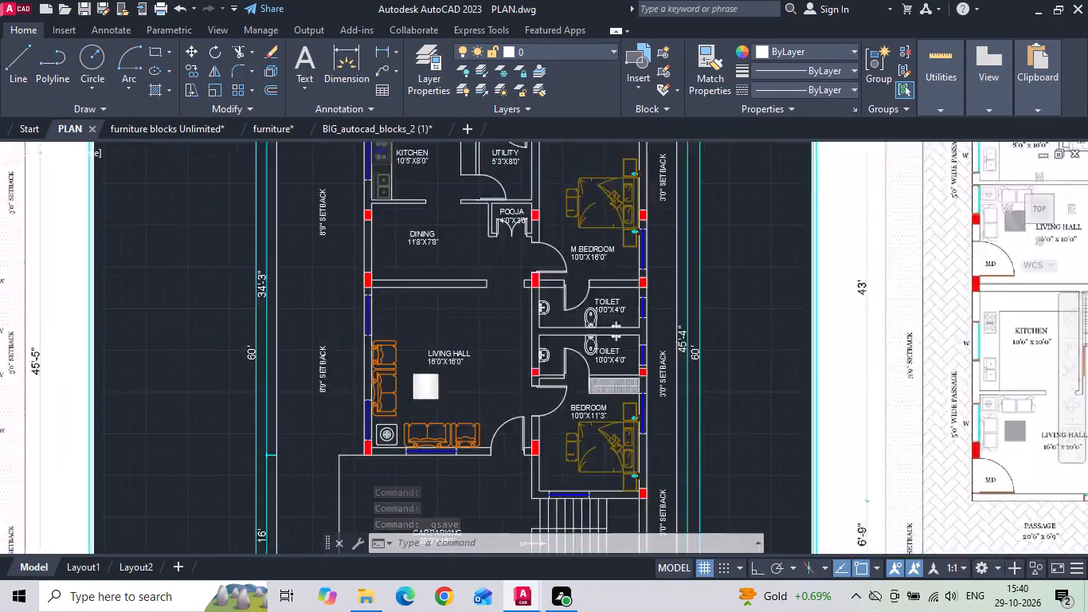
scroll(225, 471, down, 1)
middle_drag(148, 447, 302, 377)
scroll(169, 379, up, 2)
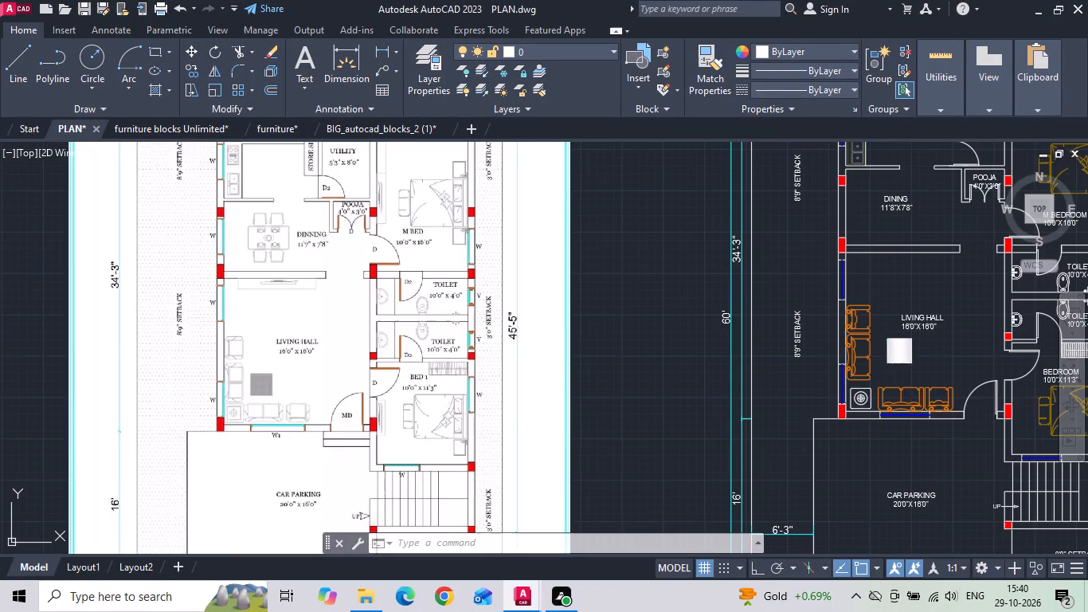
scroll(415, 315, down, 2)
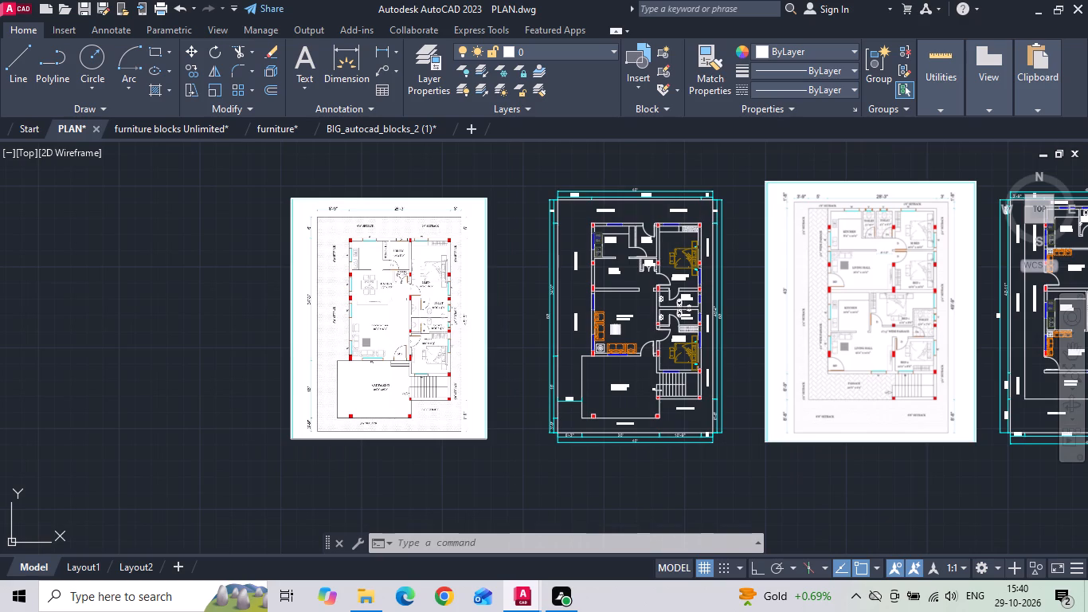
scroll(335, 318, up, 4)
scroll(335, 316, down, 2)
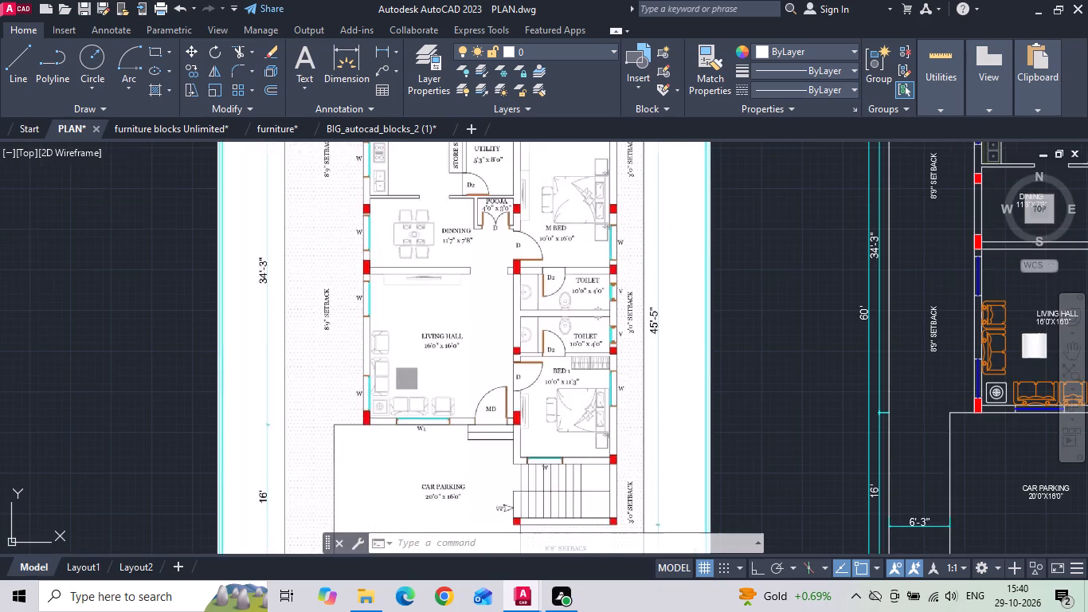
scroll(335, 316, down, 1)
middle_drag(549, 324, 448, 355)
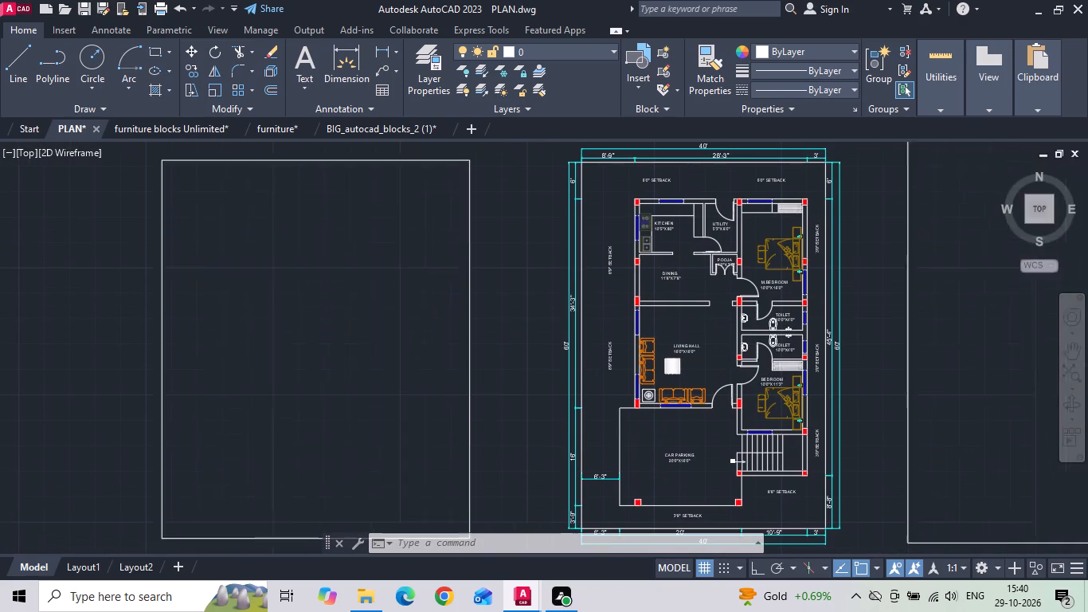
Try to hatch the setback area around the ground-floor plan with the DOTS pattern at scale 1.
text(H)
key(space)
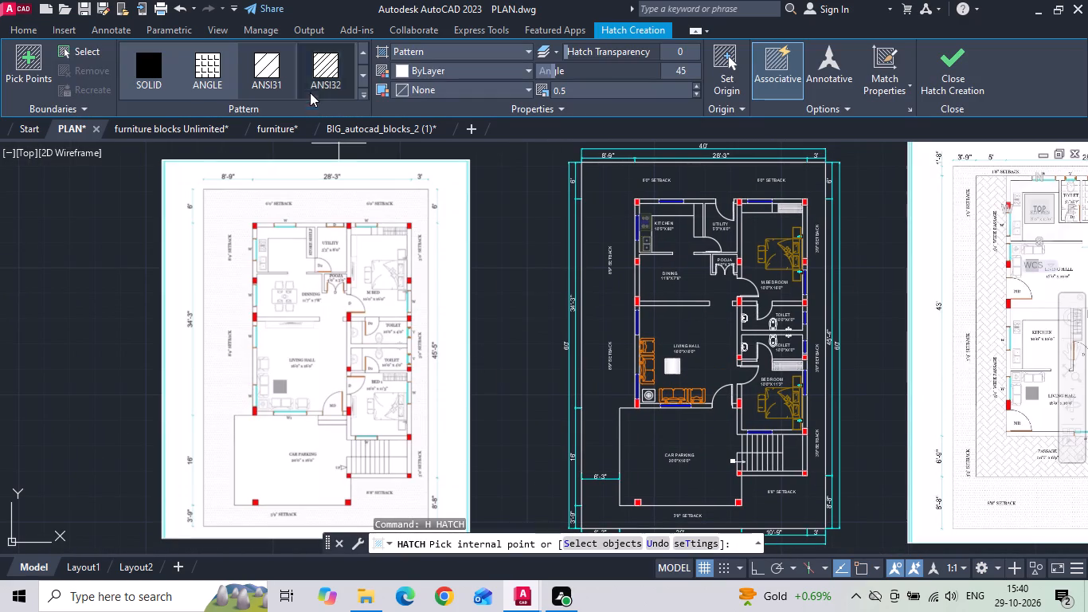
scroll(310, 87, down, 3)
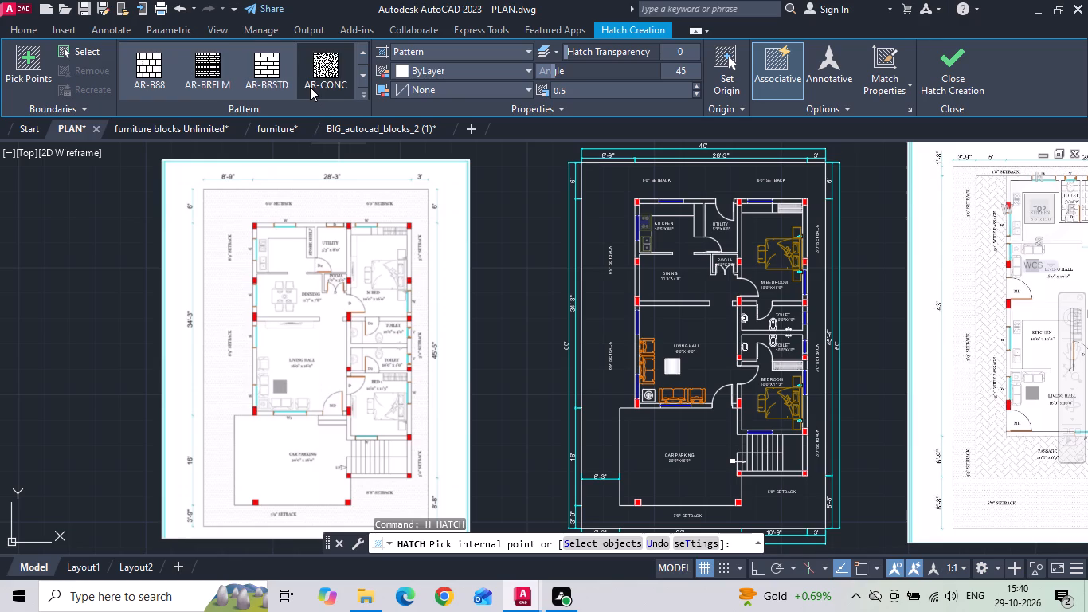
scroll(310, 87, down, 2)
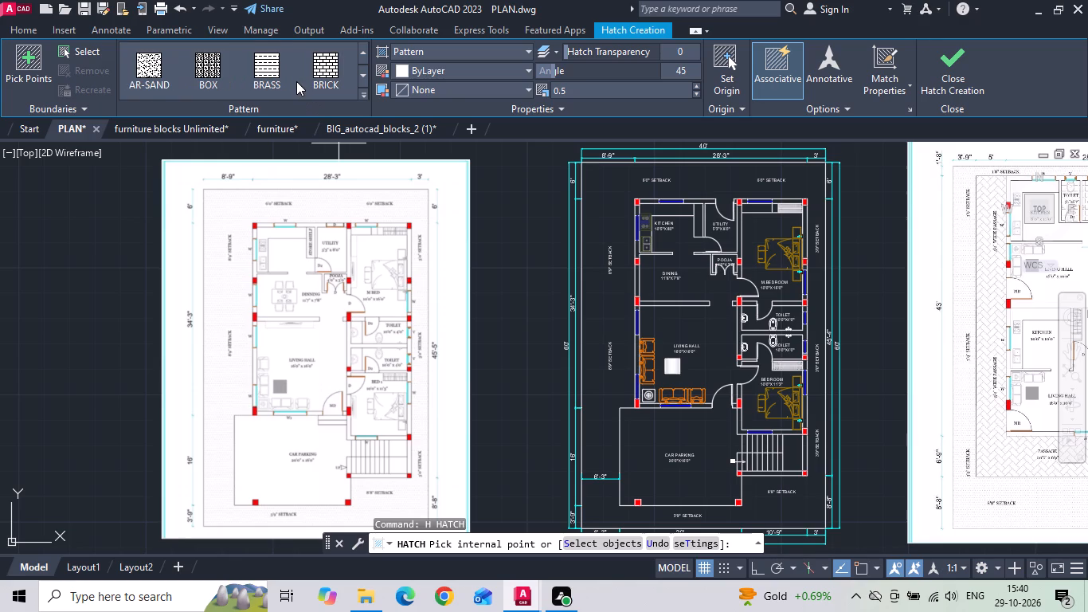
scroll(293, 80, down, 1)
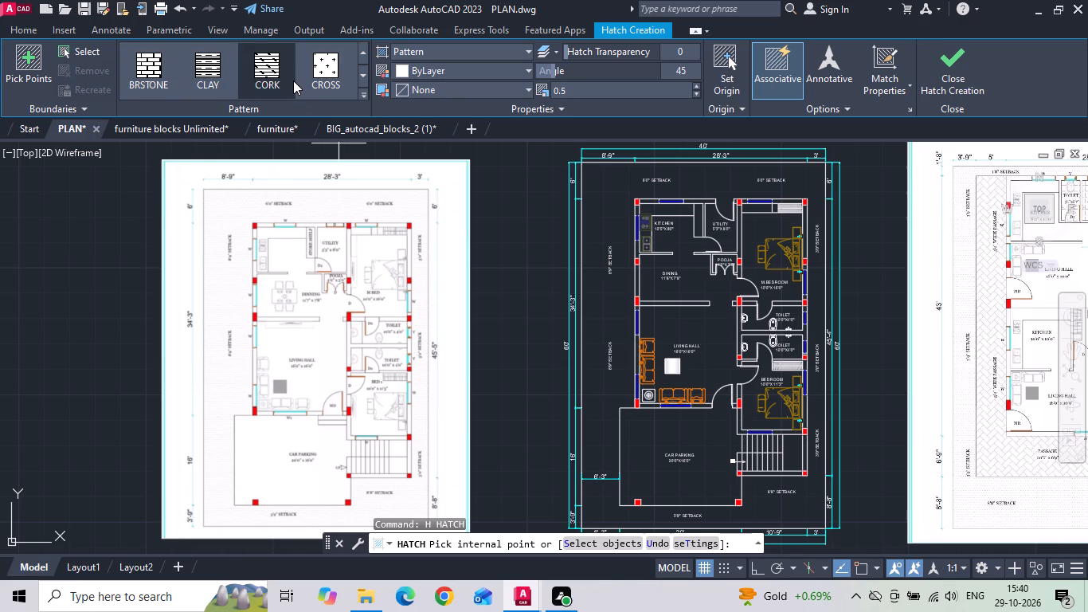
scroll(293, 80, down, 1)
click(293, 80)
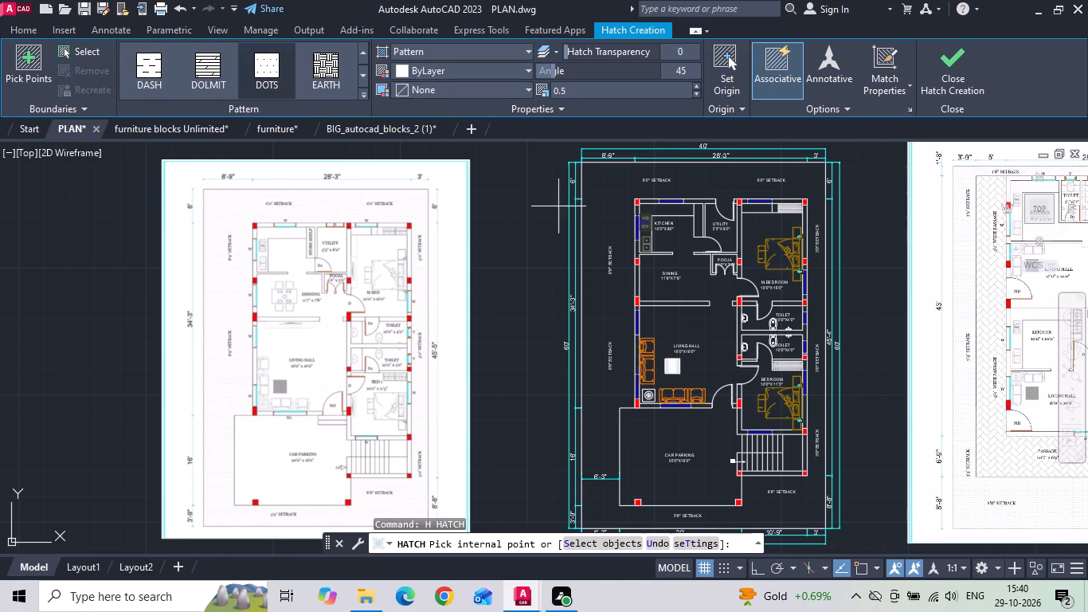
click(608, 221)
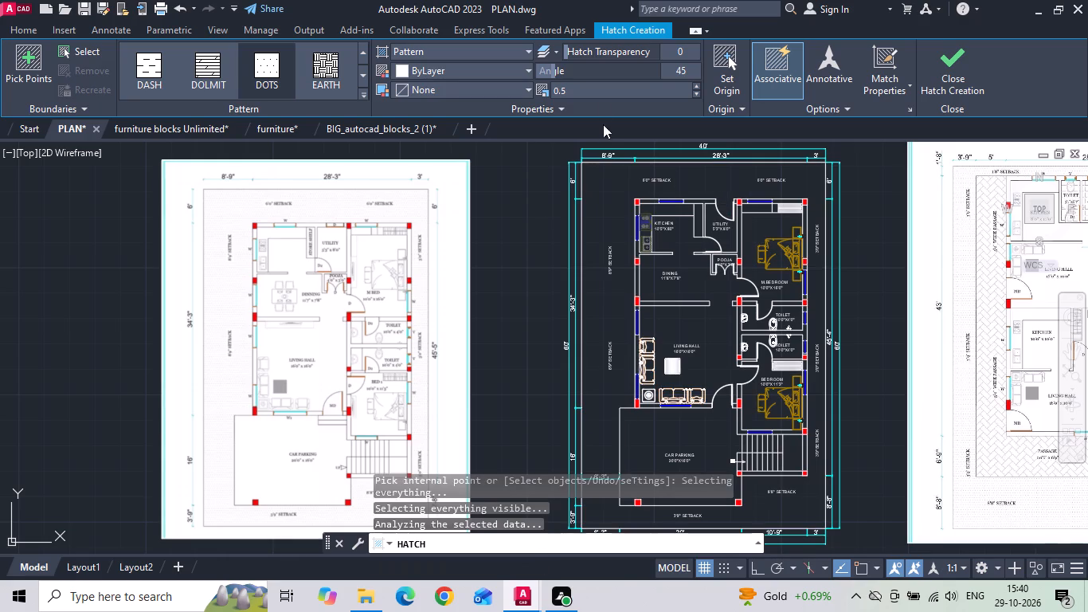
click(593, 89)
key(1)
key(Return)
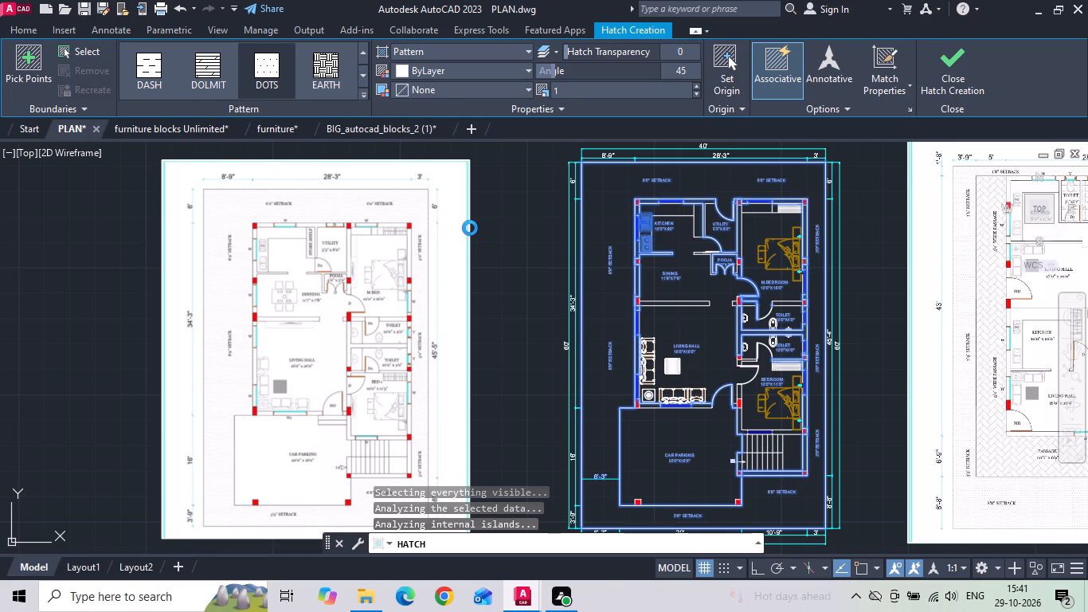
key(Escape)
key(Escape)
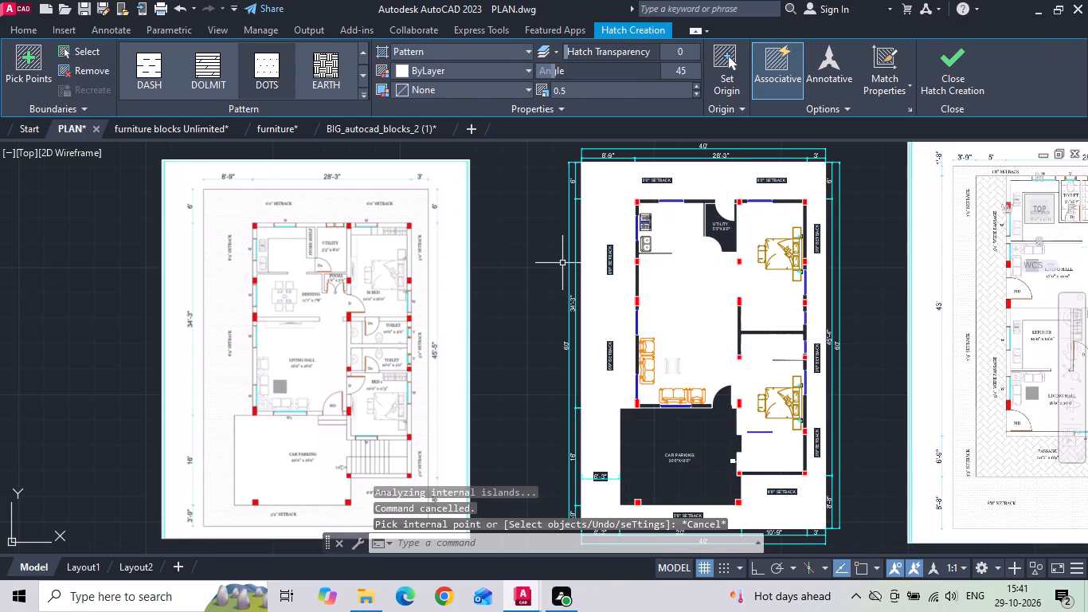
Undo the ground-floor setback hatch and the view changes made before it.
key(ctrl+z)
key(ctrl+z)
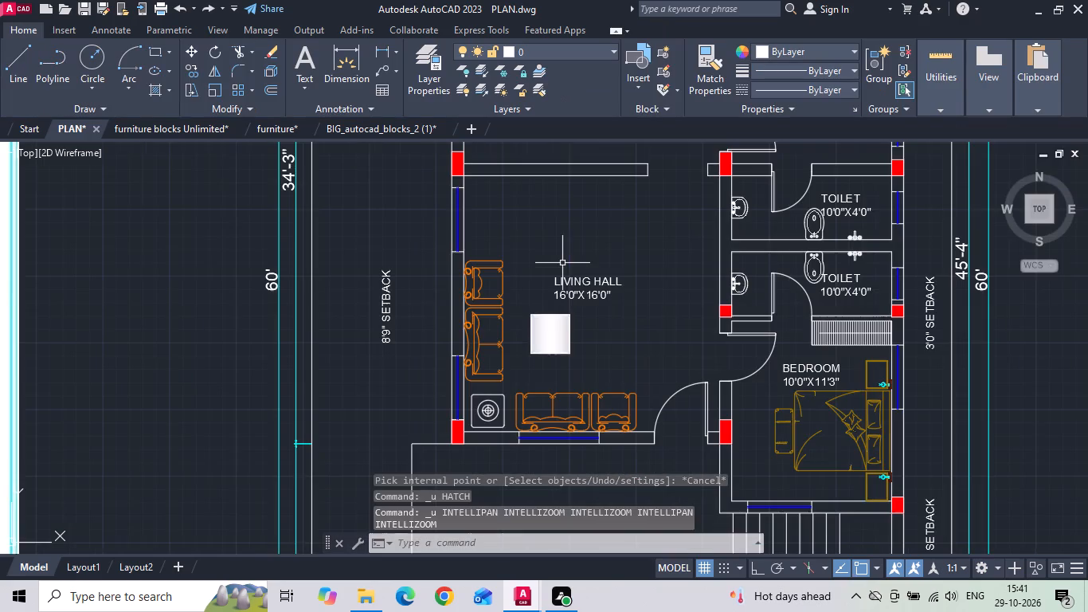
Delete the three reference plan images beside the furnished floor plans in the lower row.
scroll(503, 288, down, 3)
key(Escape)
scroll(466, 310, down, 2)
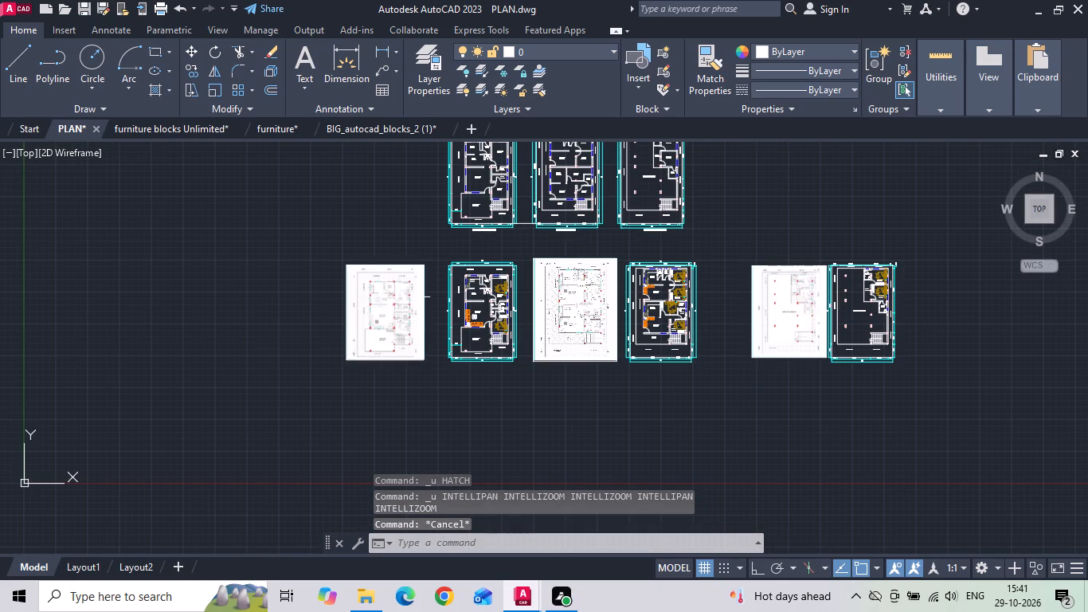
click(402, 297)
click(270, 347)
key(Delete)
drag(602, 253, 585, 309)
click(567, 333)
key(Delete)
drag(794, 257, 778, 302)
click(772, 310)
key(Delete)
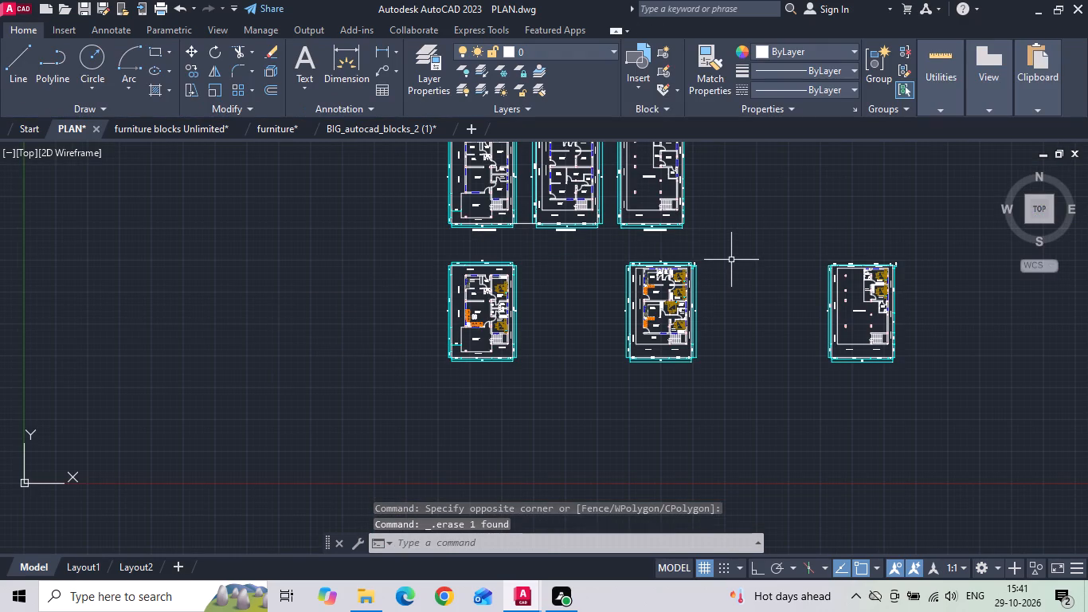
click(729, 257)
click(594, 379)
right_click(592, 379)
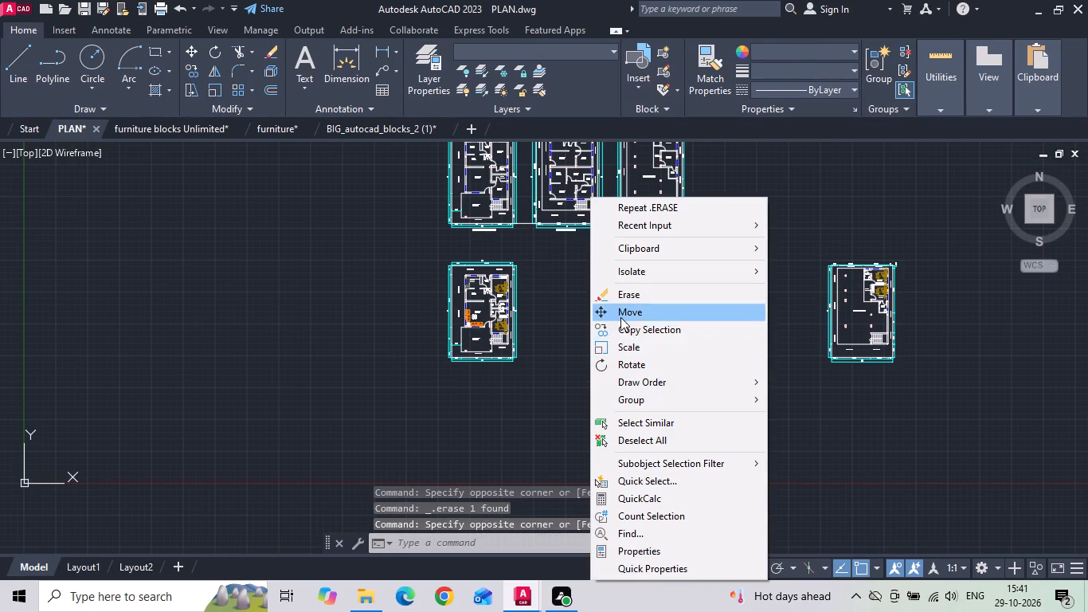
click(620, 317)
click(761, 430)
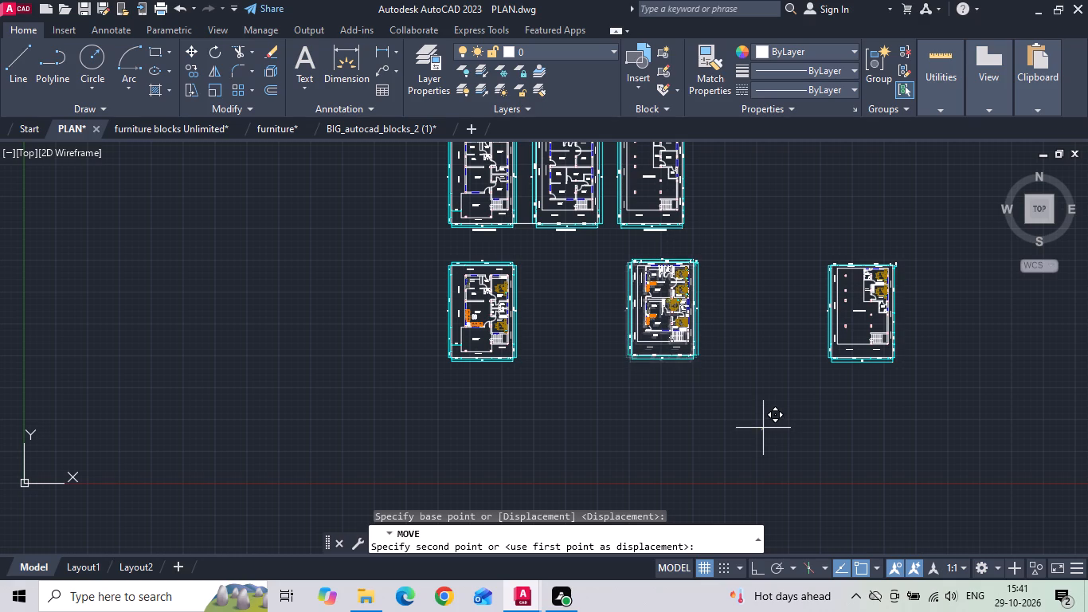
Turn Ortho on and move the furnished first- and second-floor plans together horizontally, bringing the first-floor plan close beside the ground-floor plan.
key(F8)
key(Escape)
drag(597, 382, 664, 343)
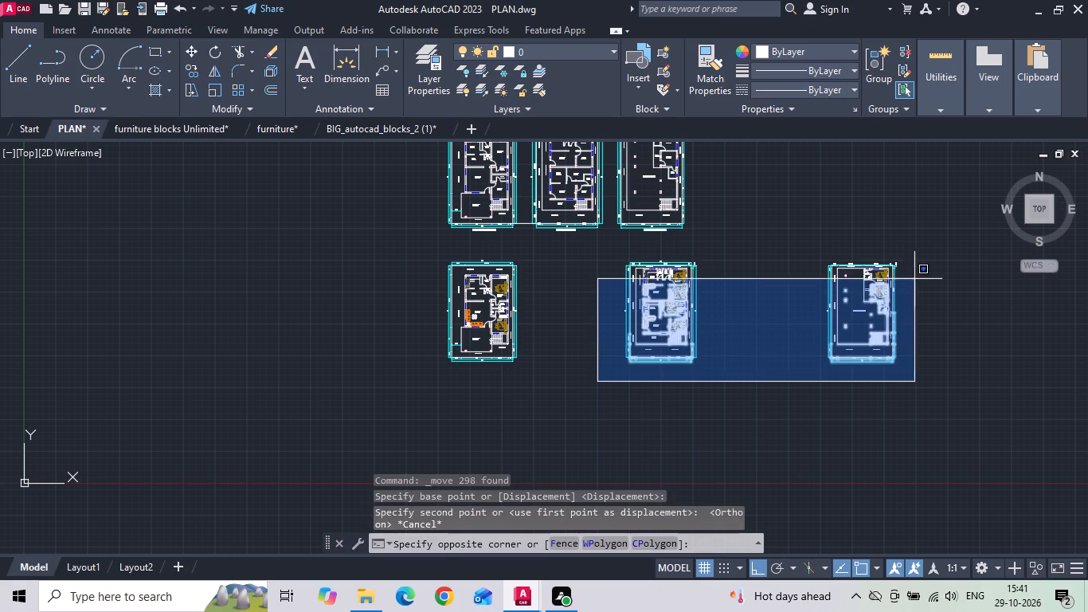
click(949, 245)
right_click(947, 243)
click(957, 312)
drag(873, 414, 870, 414)
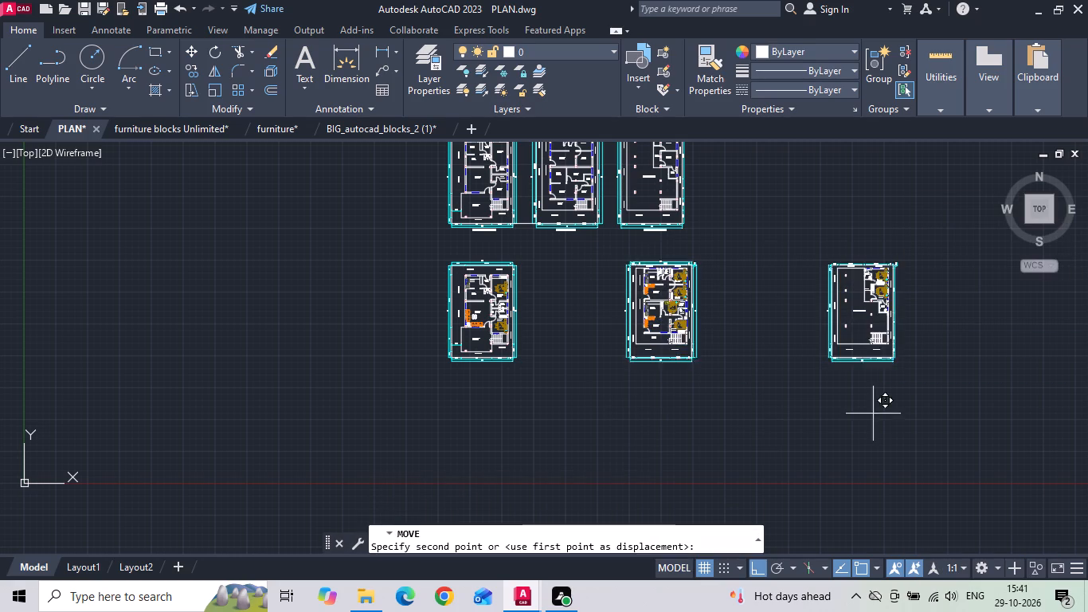
drag(870, 414, 851, 418)
click(771, 417)
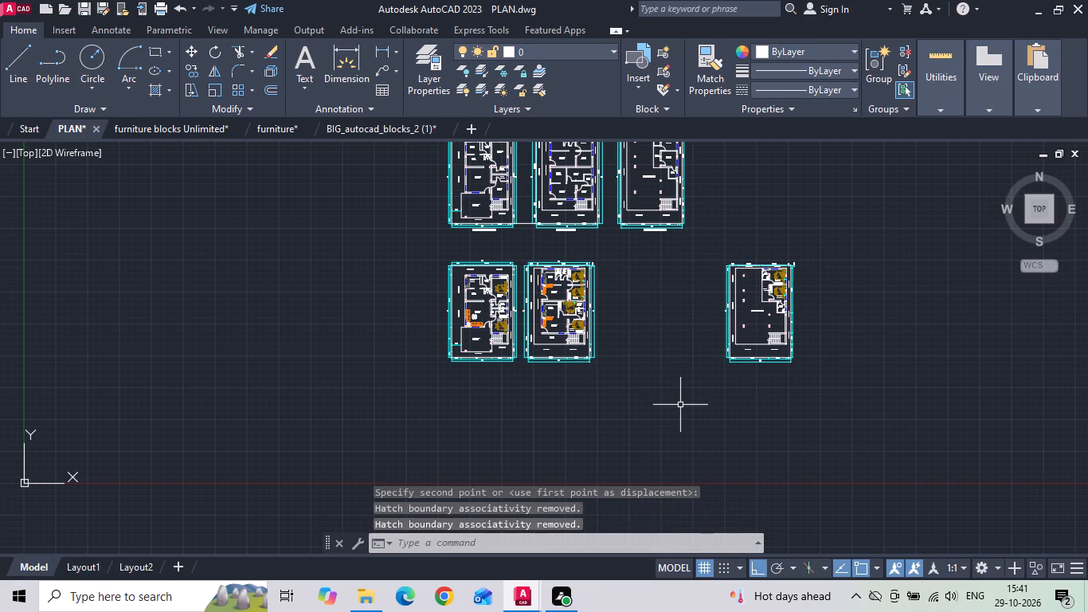
Move the furnished second-floor plan horizontally to sit close beside the first-floor plan.
drag(680, 405, 715, 382)
click(819, 245)
right_click(819, 245)
click(828, 312)
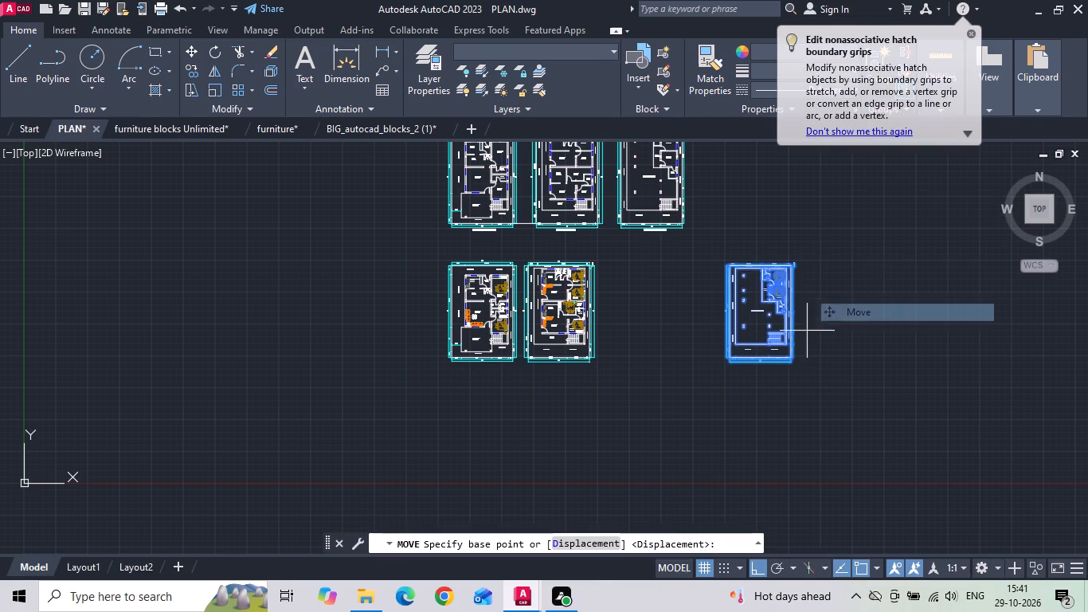
scroll(806, 331, up, 1)
click(912, 297)
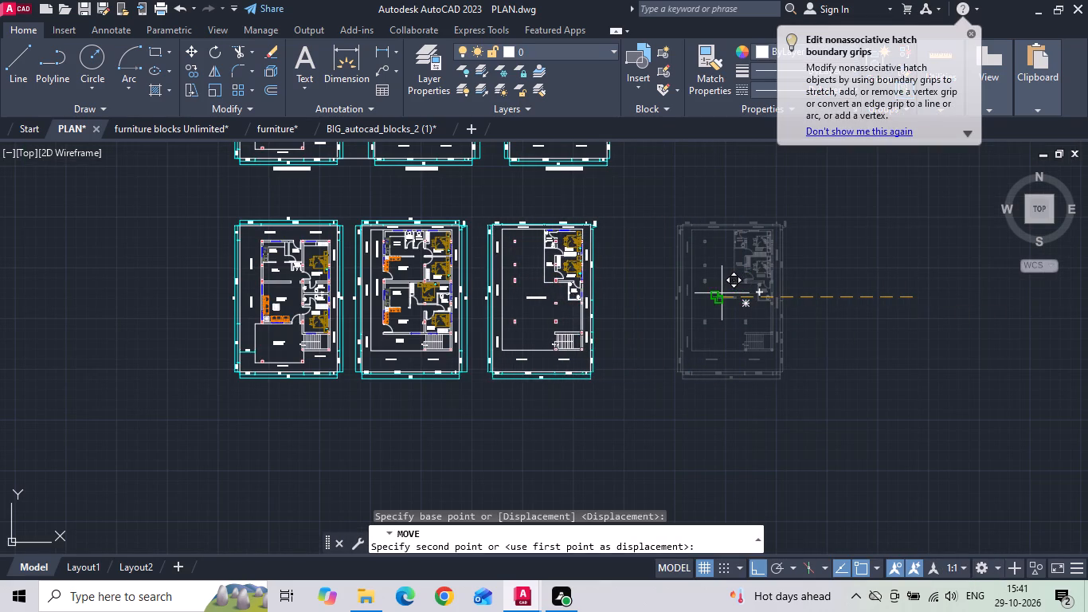
scroll(710, 289, up, 1)
click(713, 288)
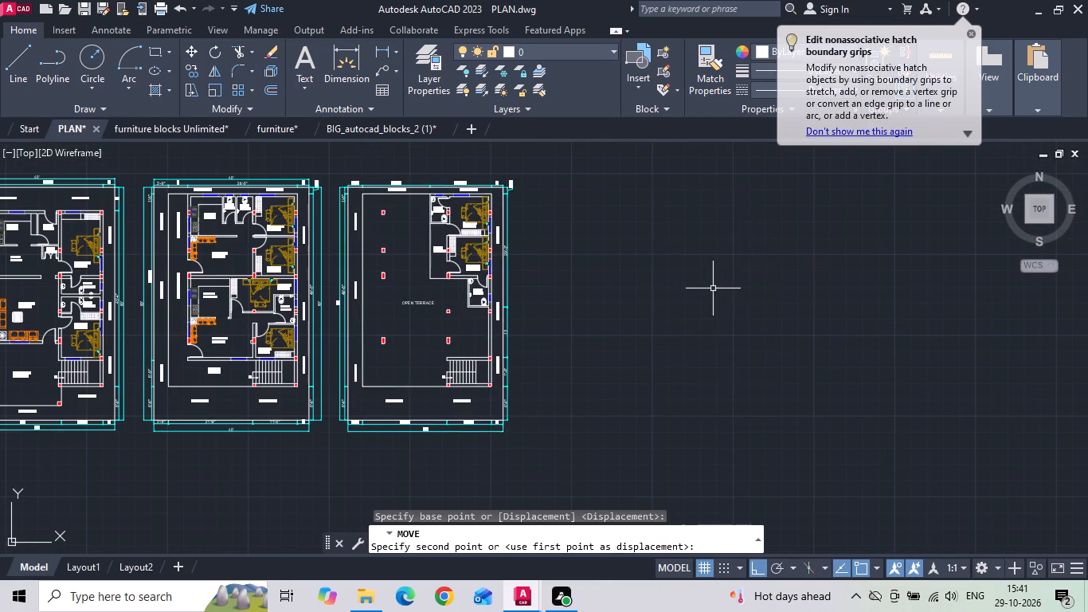
Copy the ground, first and second floor plan titles from the upper row about 87'-9" straight down, beneath the furnished plans.
scroll(752, 288, down, 2)
scroll(671, 220, up, 2)
drag(640, 214, 632, 214)
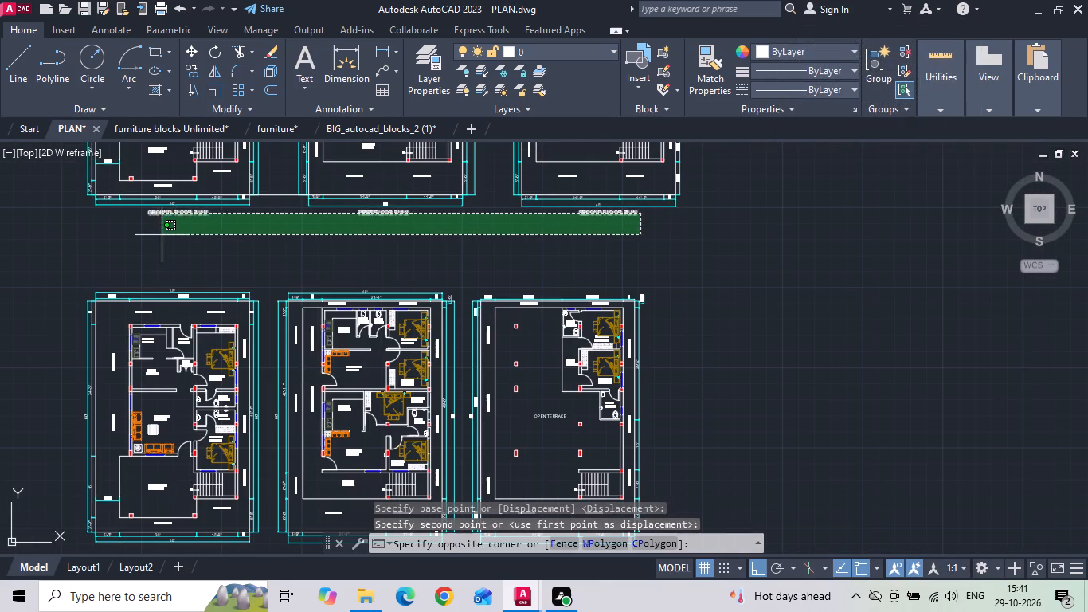
click(159, 236)
right_click(158, 236)
click(227, 325)
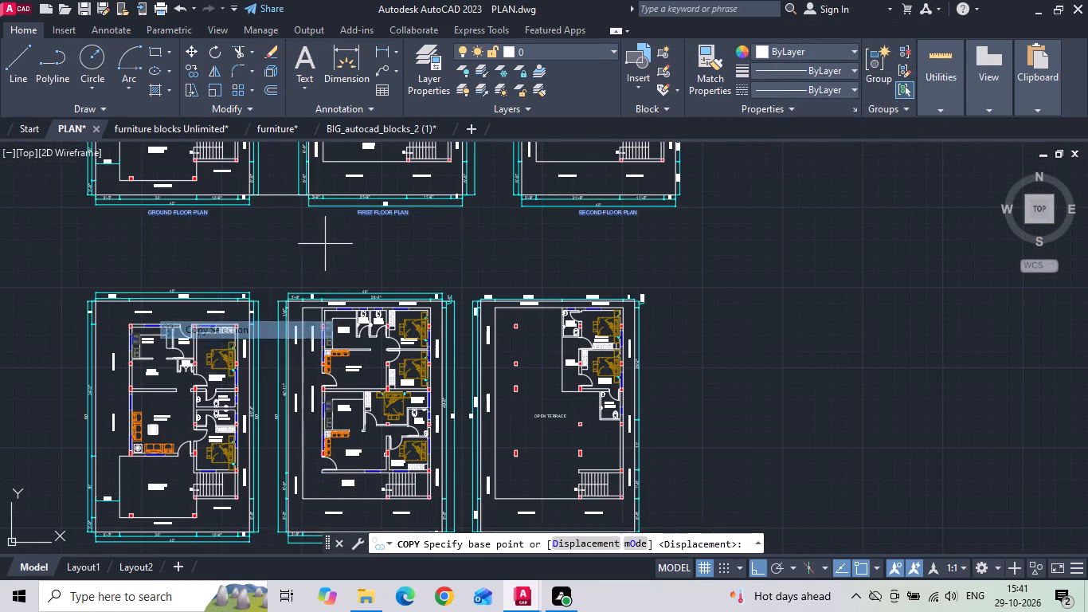
scroll(366, 218, down, 1)
drag(362, 236, 361, 260)
scroll(316, 479, up, 1)
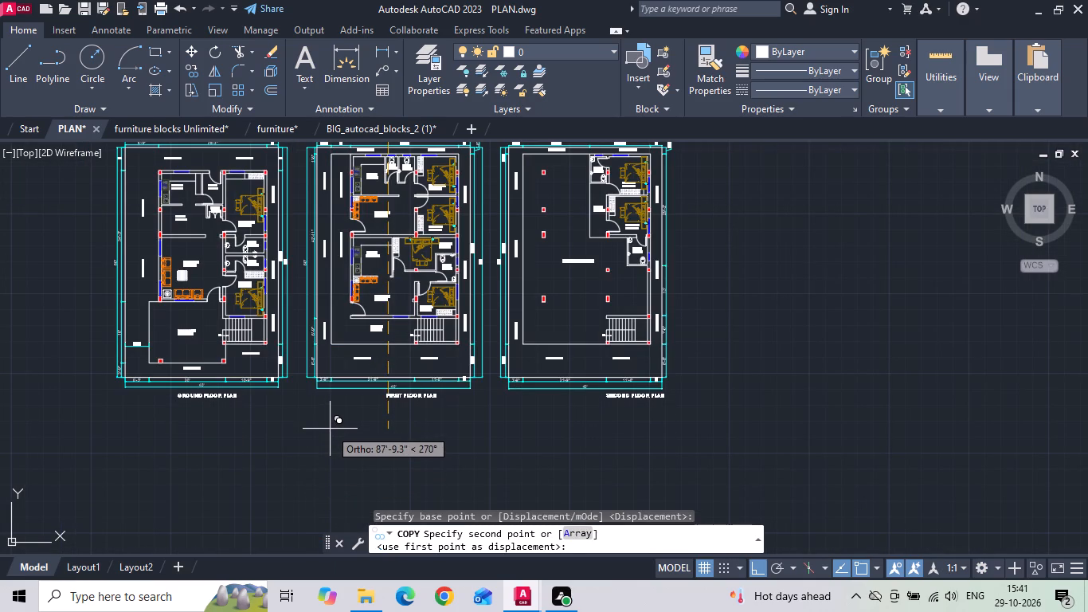
click(330, 429)
key(Escape)
Move the copied FIRST FLOOR PLAN and SECOND FLOOR PLAN titles horizontally leftward, closer to the centres of their plans.
middle_drag(479, 410, 515, 392)
scroll(486, 385, up, 1)
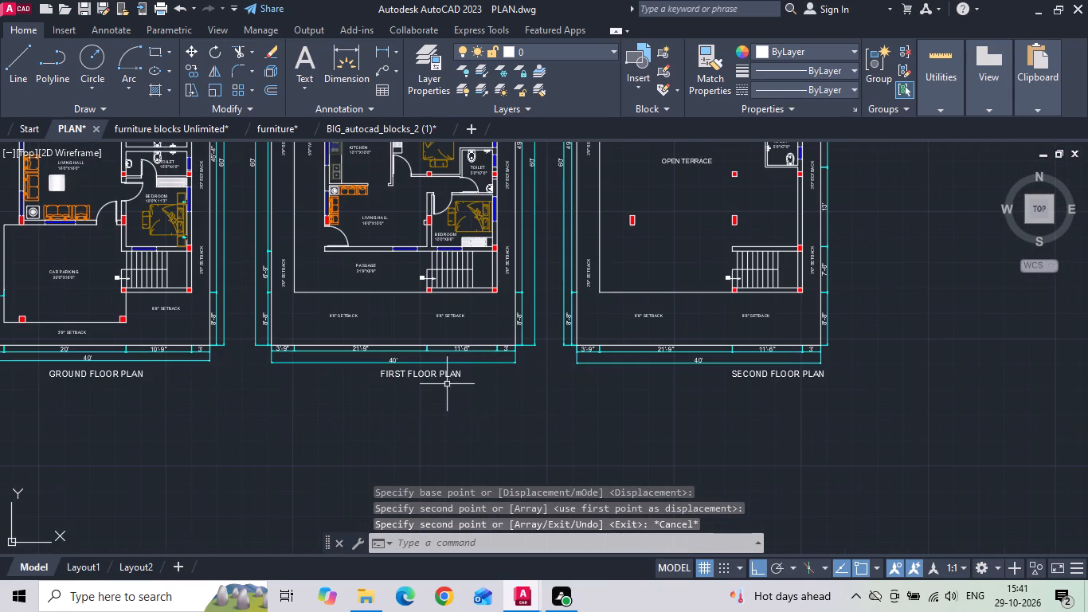
click(421, 377)
click(749, 377)
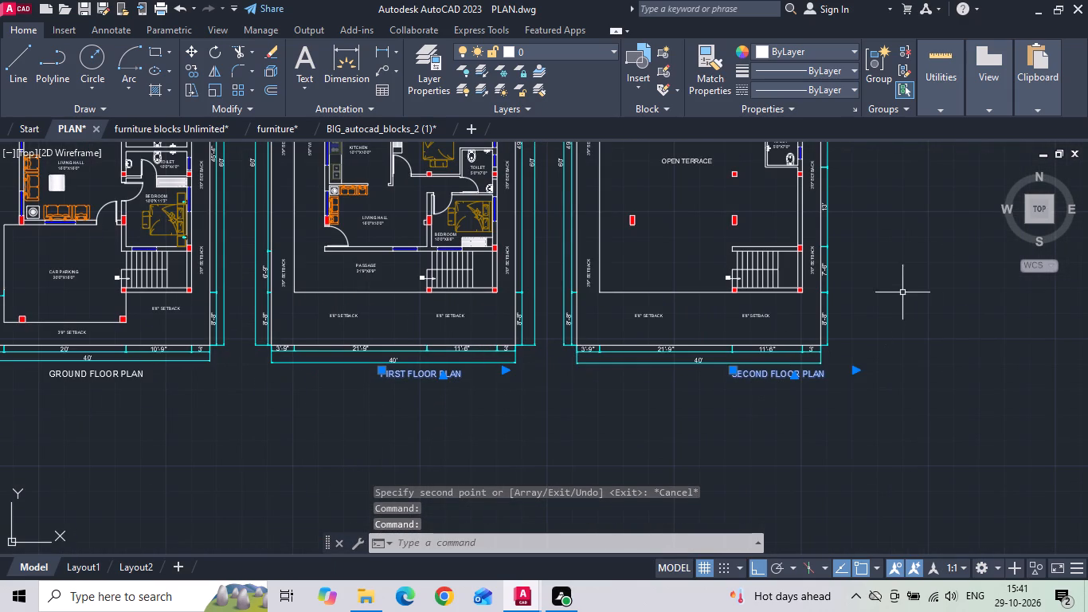
right_click(902, 292)
click(917, 310)
click(992, 331)
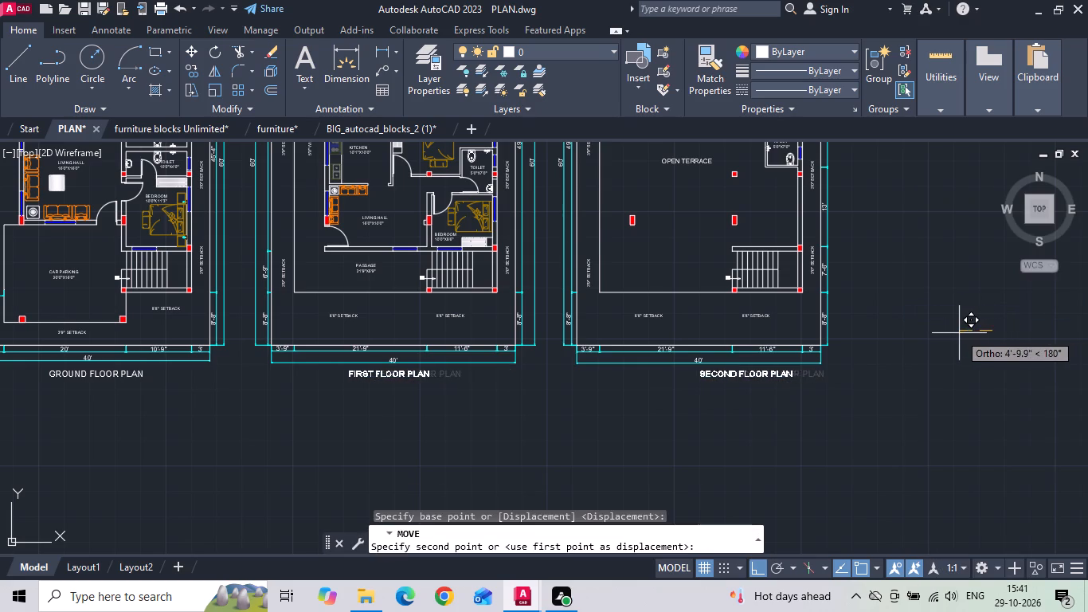
click(945, 334)
Start the Plot command for a single sheet and apply the <Previous plot> page setup.
scroll(649, 424, down, 1)
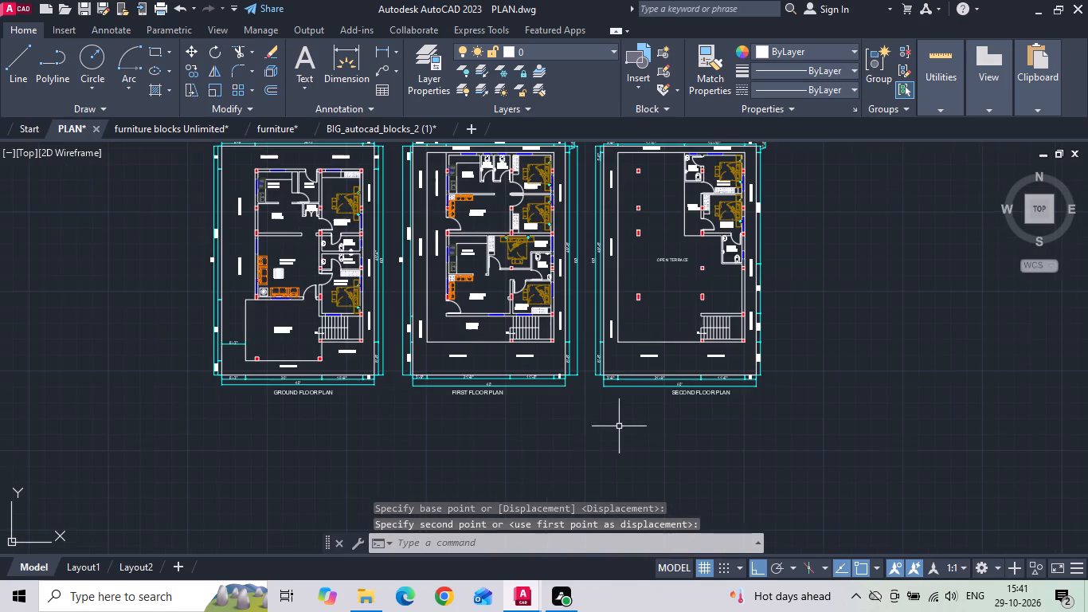
scroll(530, 427, down, 1)
key(p)
text(LO)
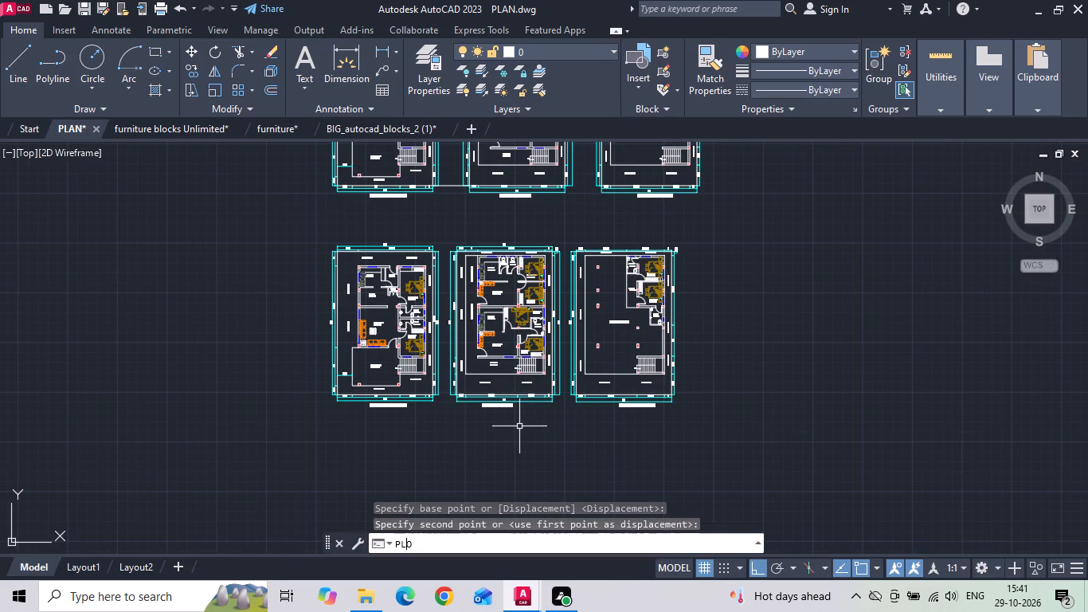
text(T)
key(space)
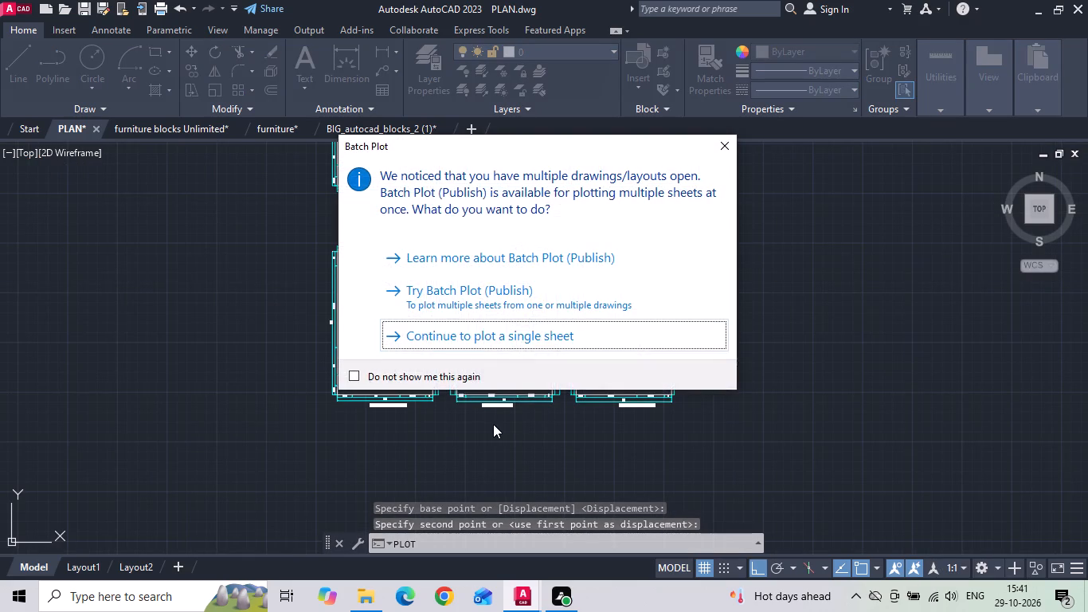
click(427, 339)
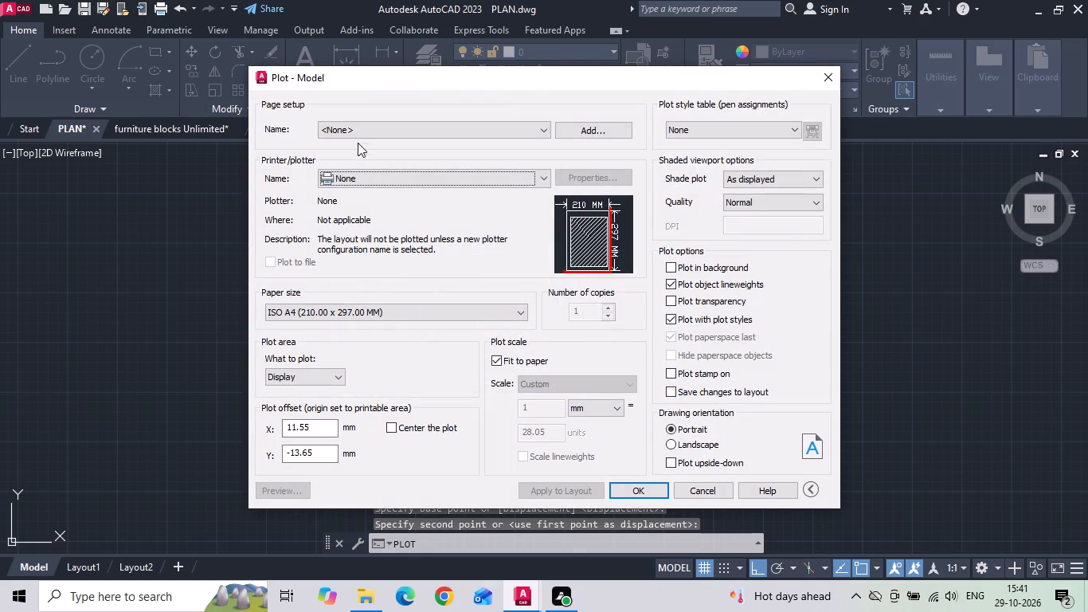
click(358, 130)
click(348, 156)
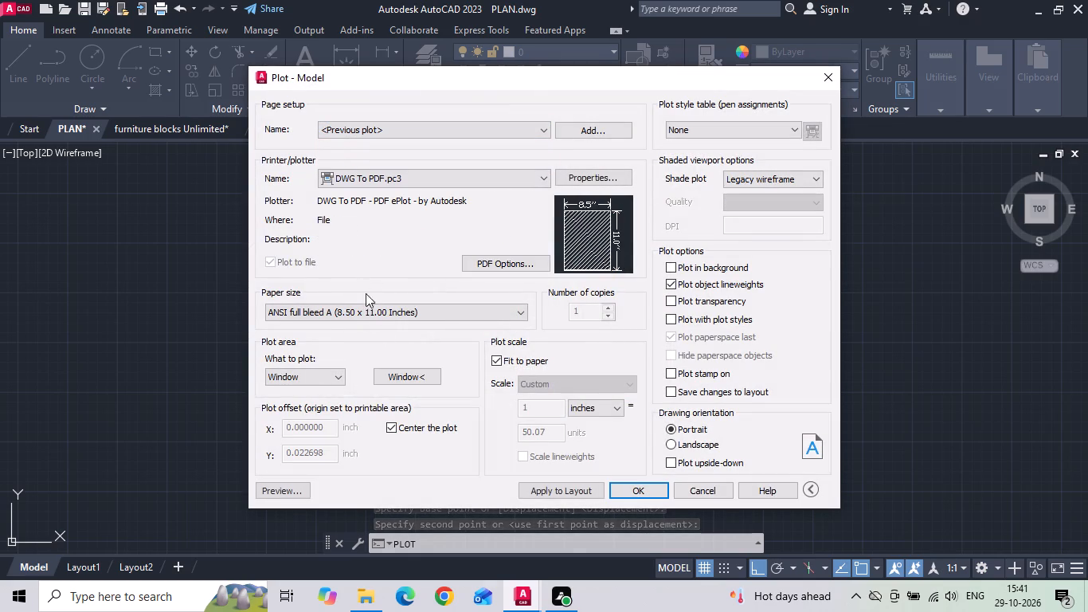
Set the plot window around the three furnished floor plans and preview the plot at closer range.
click(404, 376)
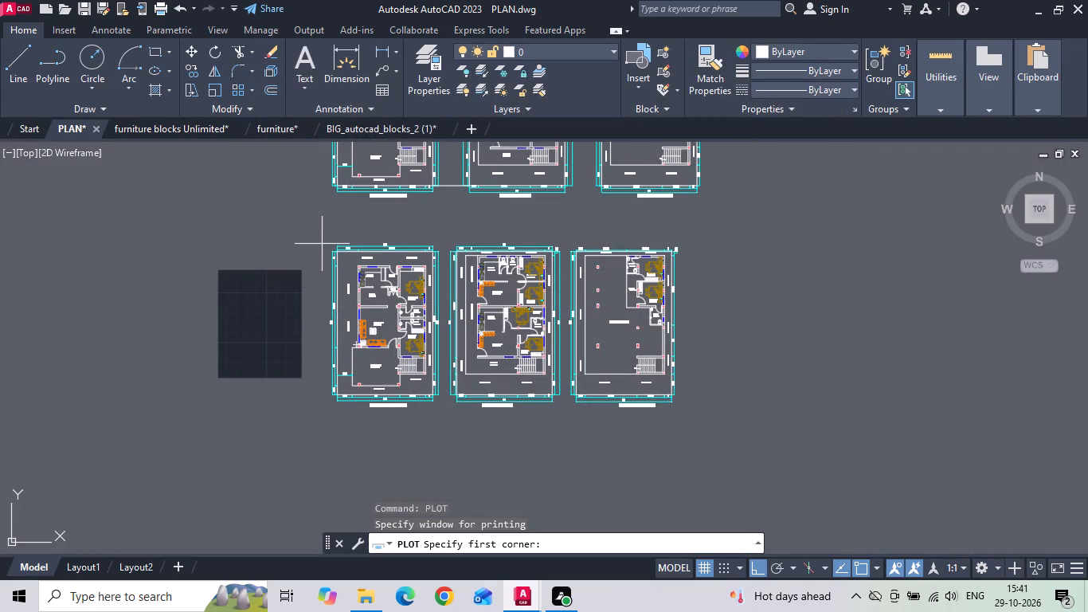
click(325, 234)
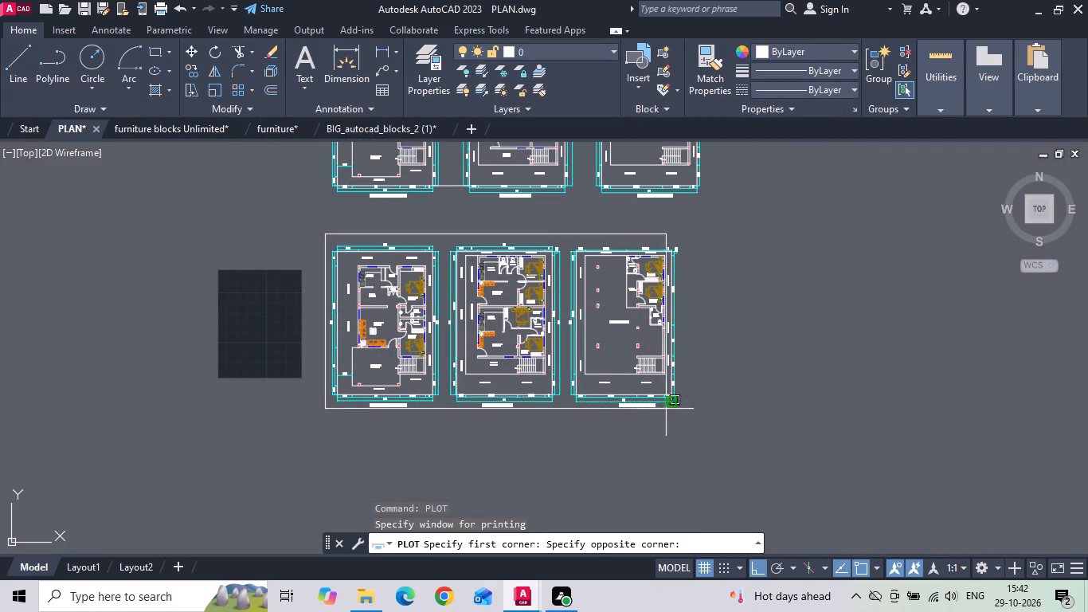
click(685, 416)
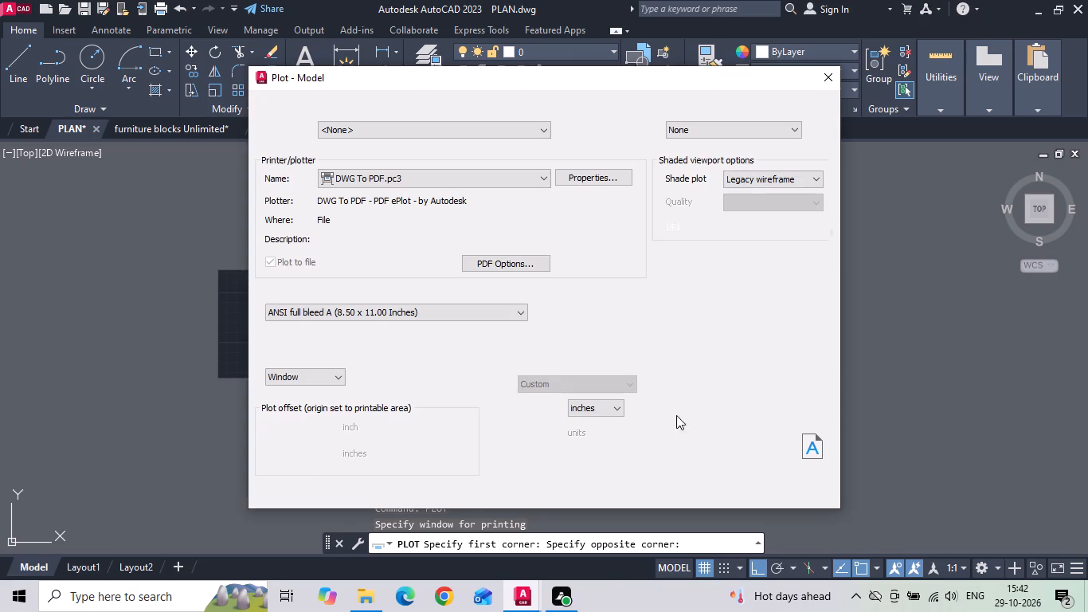
click(297, 491)
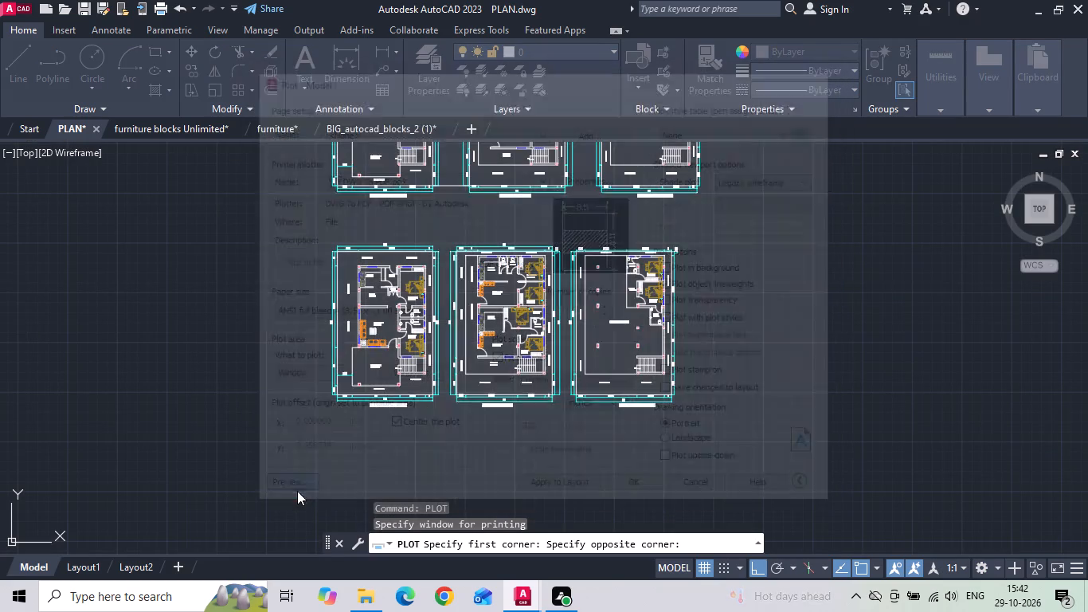
scroll(522, 315, up, 3)
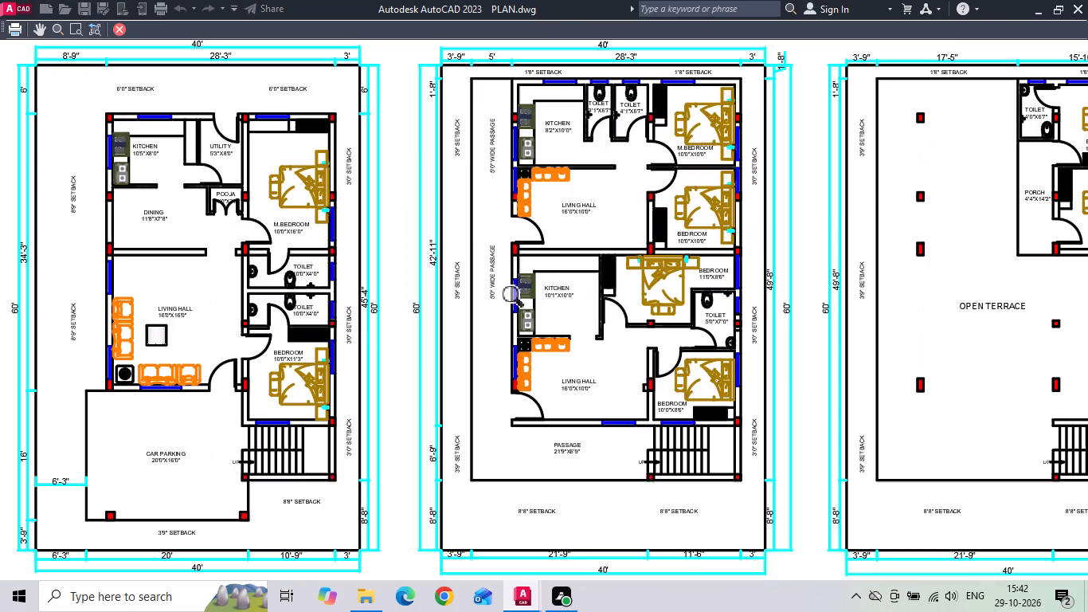
scroll(497, 312, down, 3)
key(space)
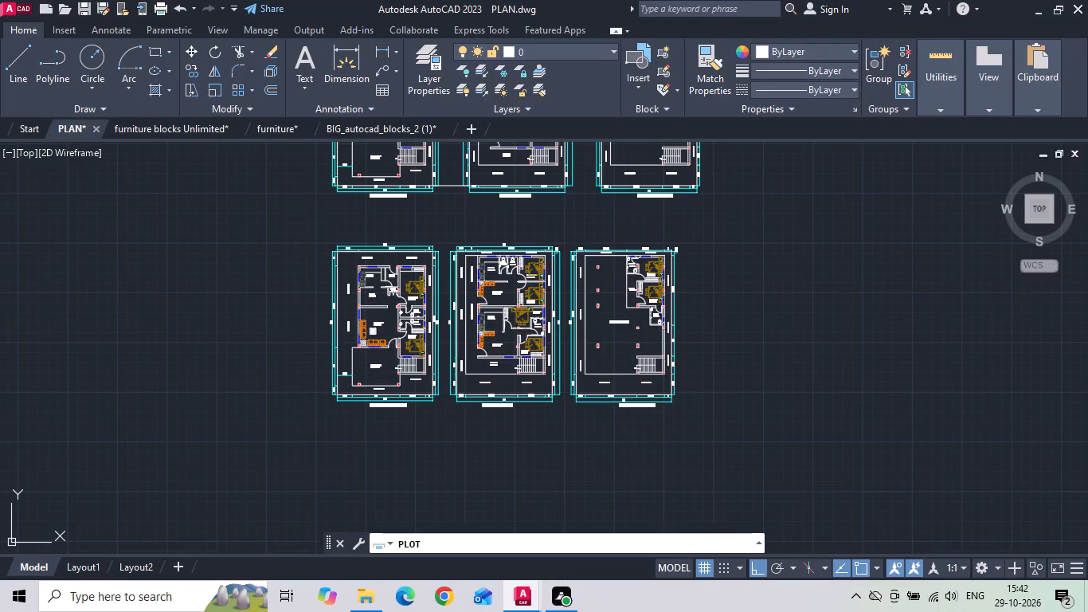
Set the plot to landscape orientation, preview the ground and first floor plans, and leave the Plot command without plotting.
click(681, 445)
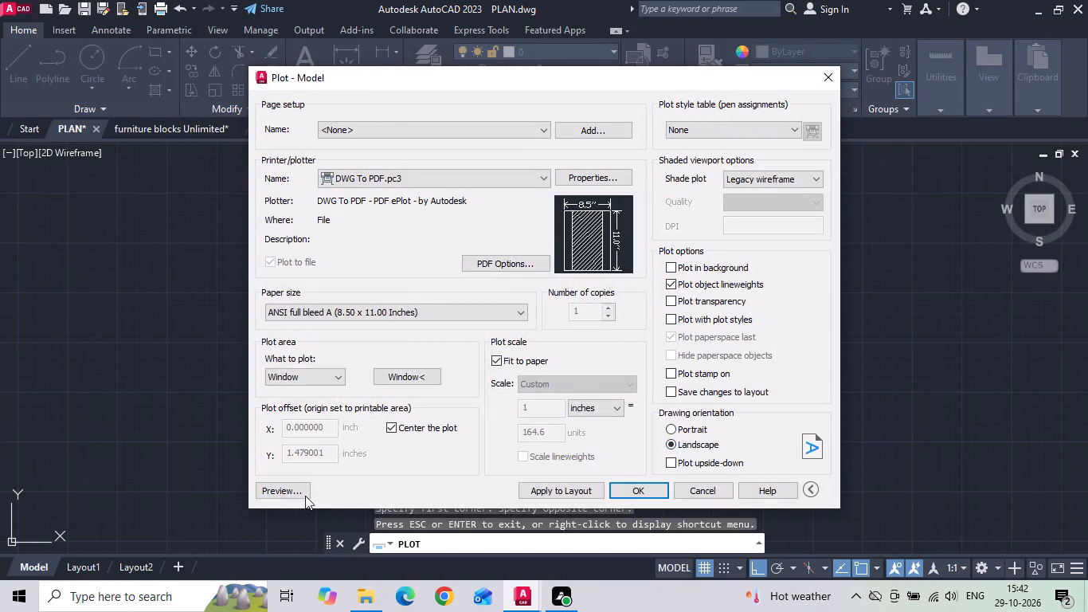
click(299, 488)
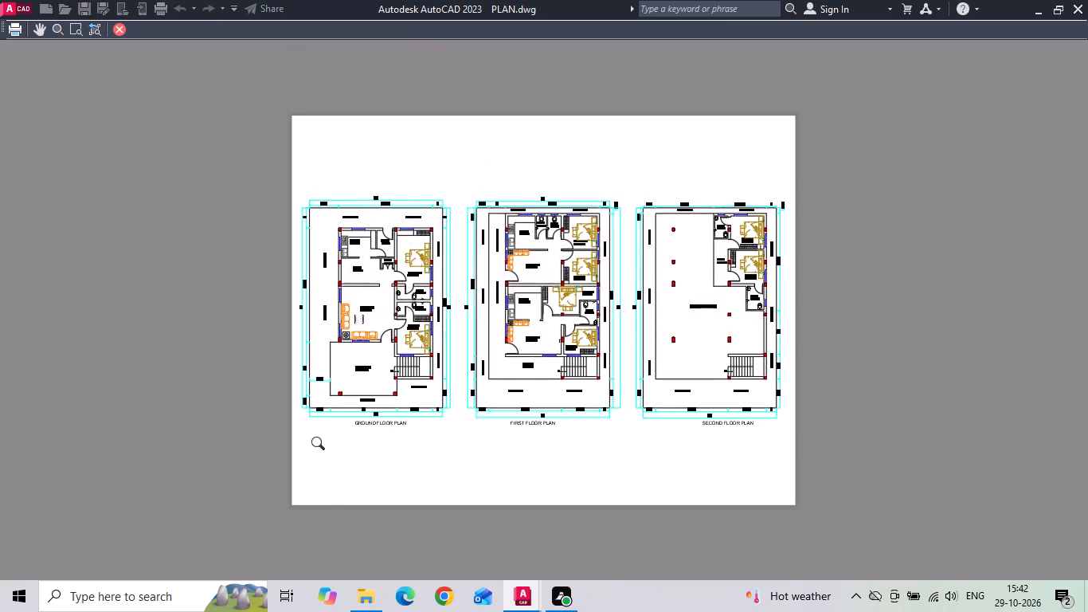
scroll(405, 331, up, 1)
scroll(365, 216, up, 1)
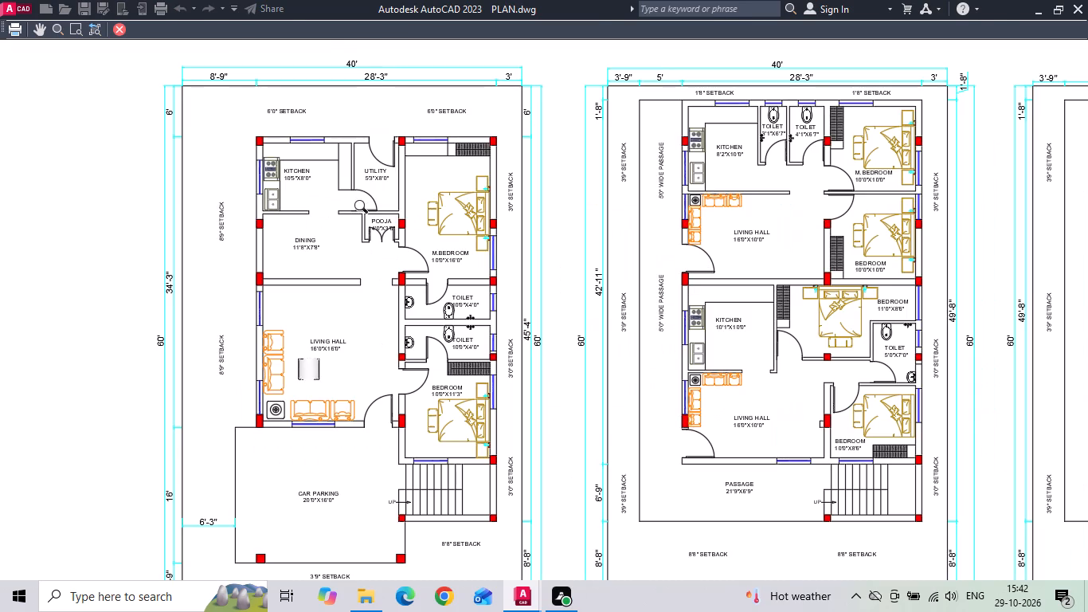
key(space)
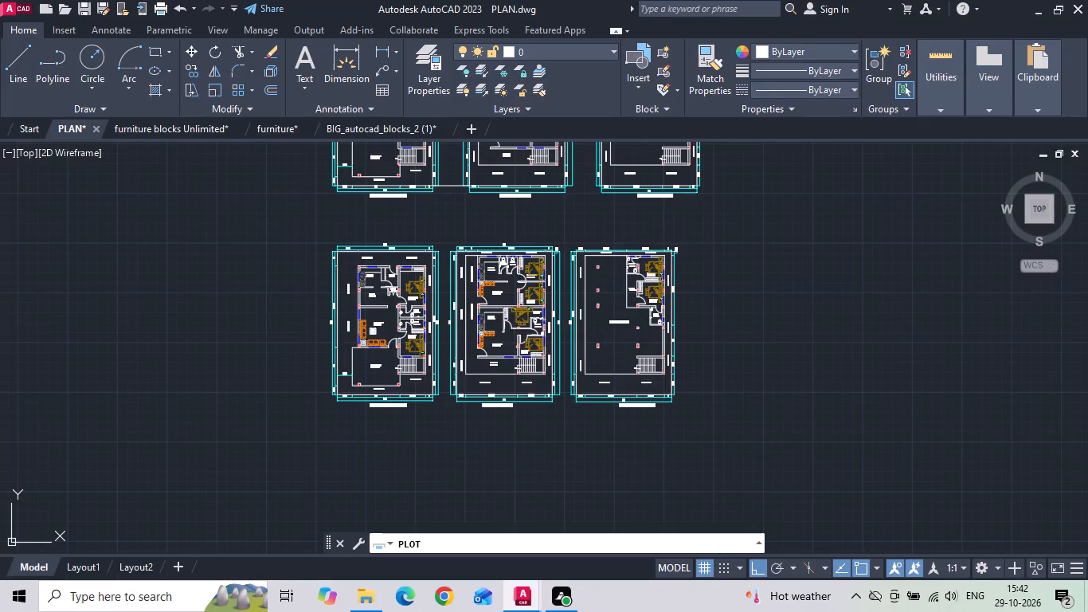
key(Escape)
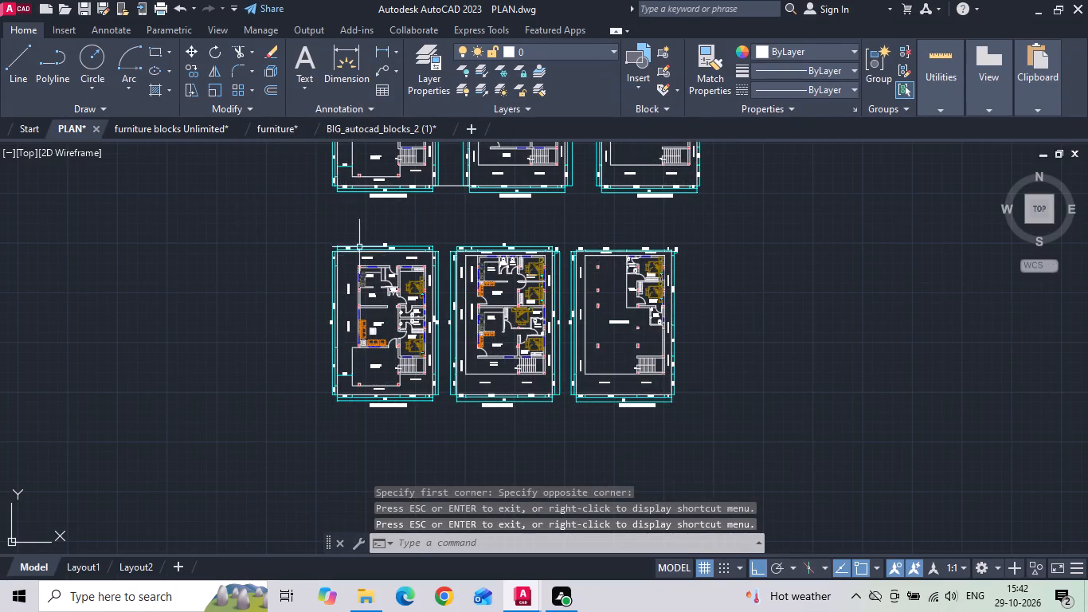
In the furniture blocks Unlimited drawing, find the wide flat-screen TV block between the two small speakers and copy it to the clipboard.
scroll(360, 241, up, 1)
middle_drag(362, 245, 384, 300)
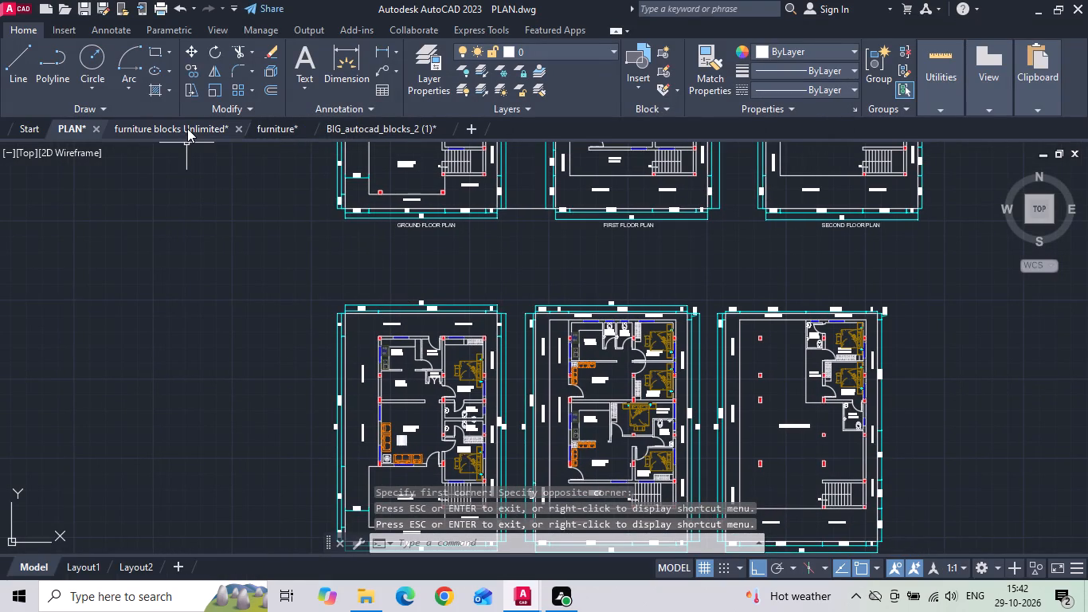
click(187, 128)
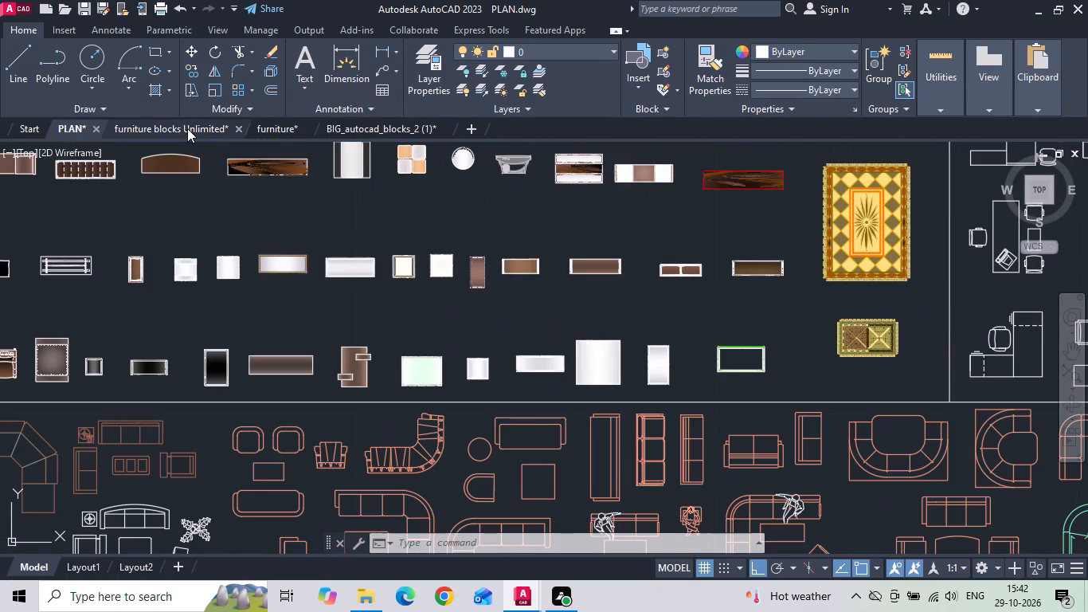
scroll(505, 396, down, 1)
middle_drag(470, 261, 540, 437)
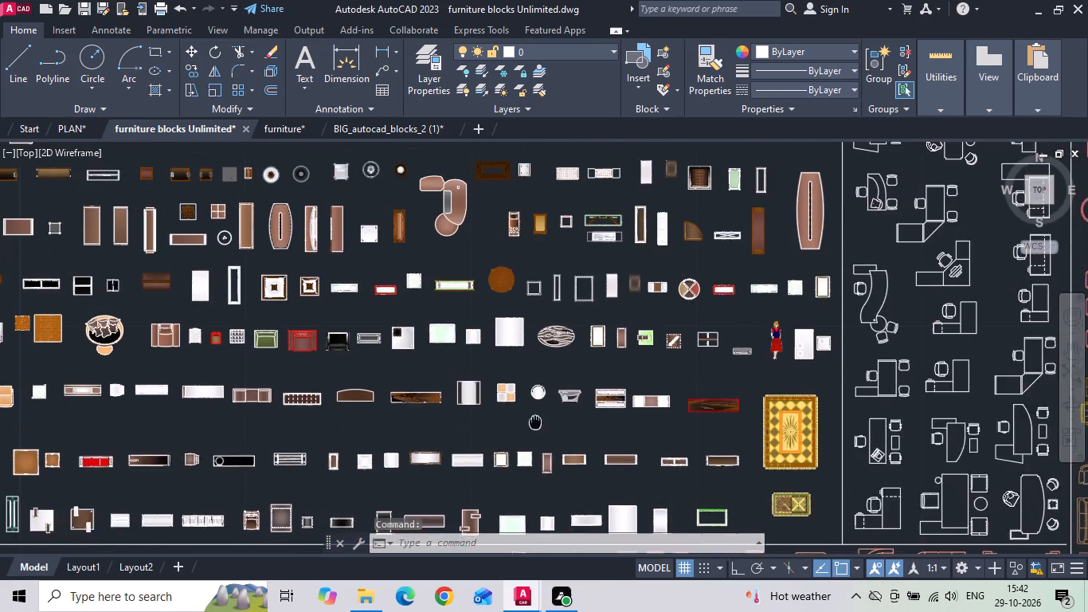
middle_drag(540, 437, 542, 445)
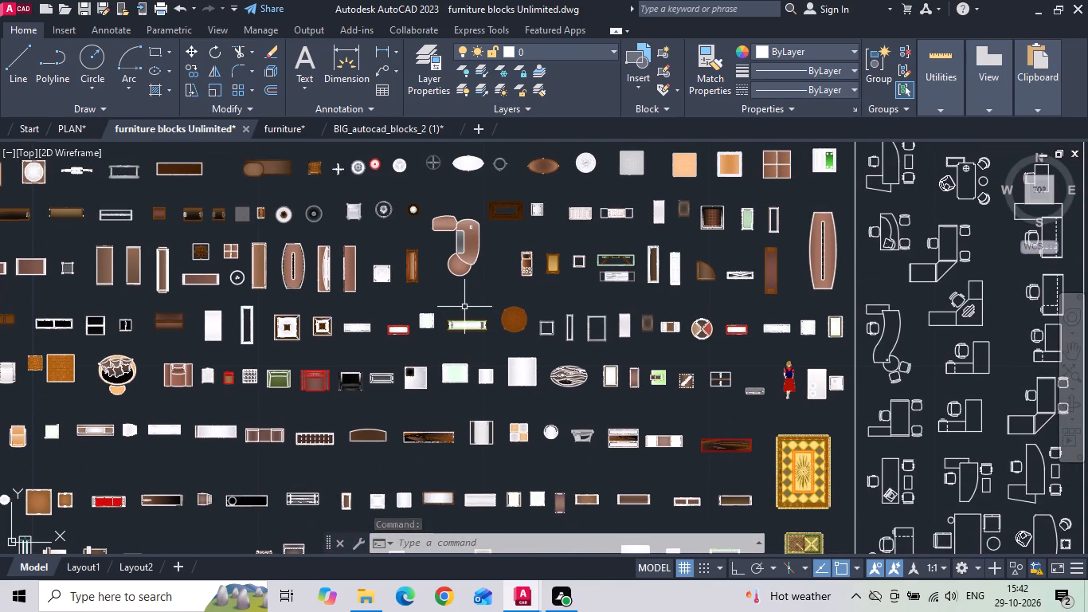
middle_drag(252, 281, 382, 437)
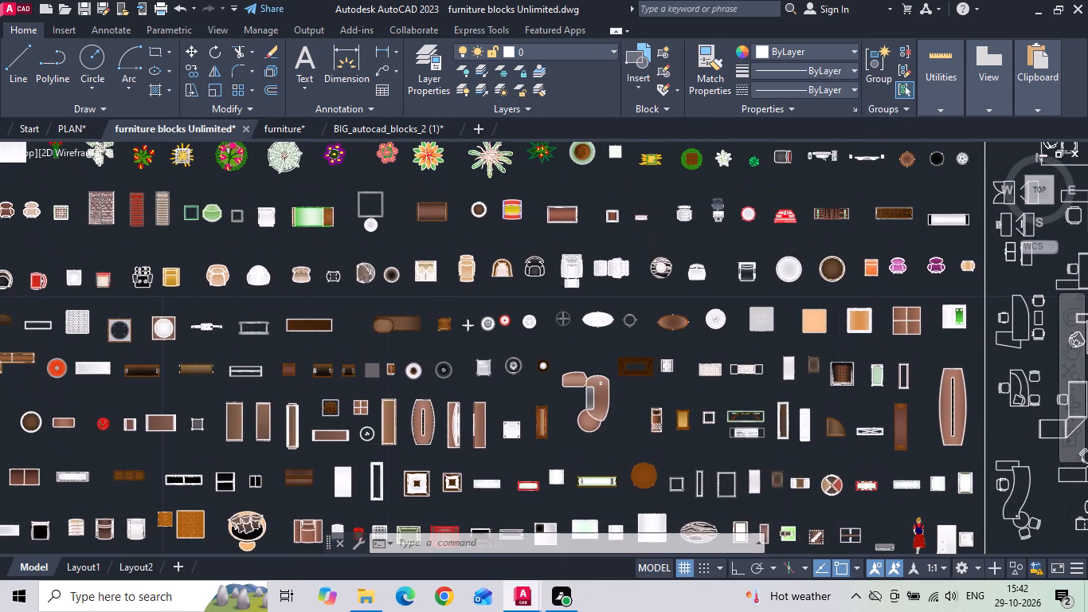
middle_drag(493, 340, 496, 380)
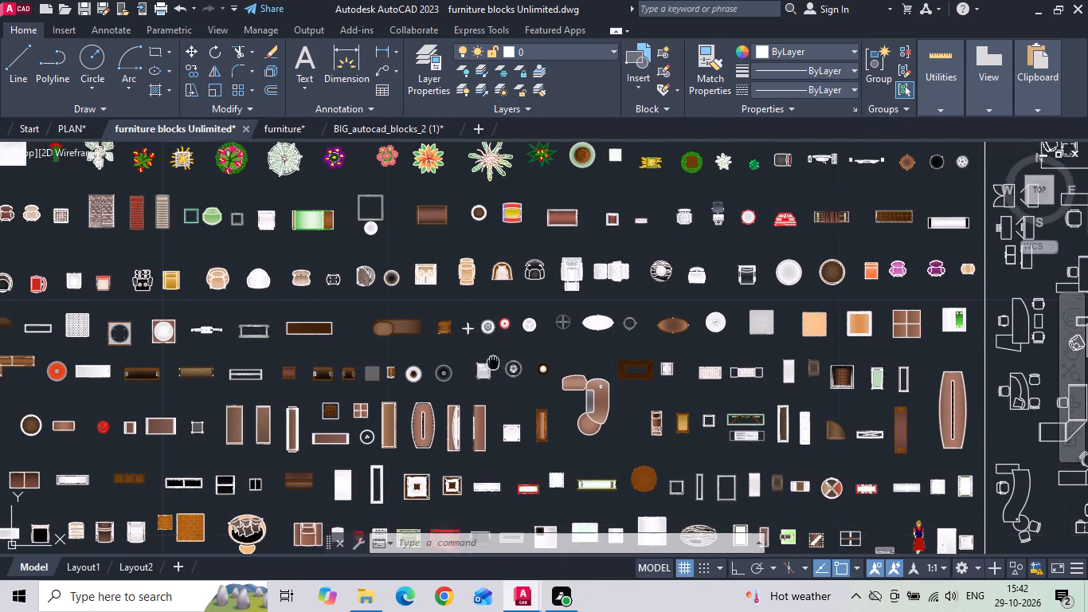
middle_drag(496, 380, 499, 426)
scroll(894, 250, up, 3)
scroll(820, 205, up, 3)
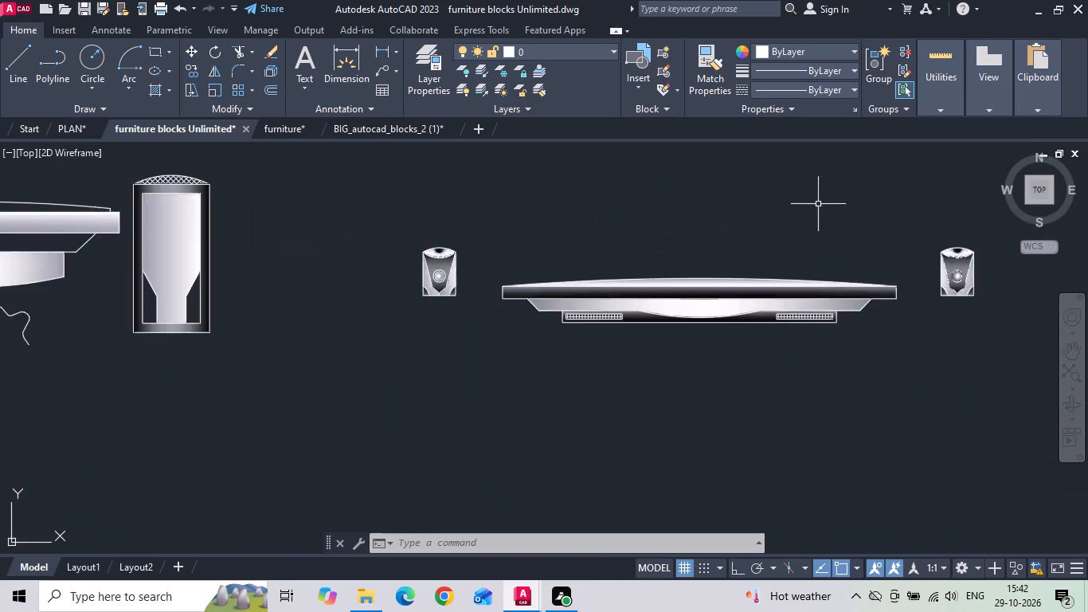
scroll(739, 251, down, 2)
click(721, 265)
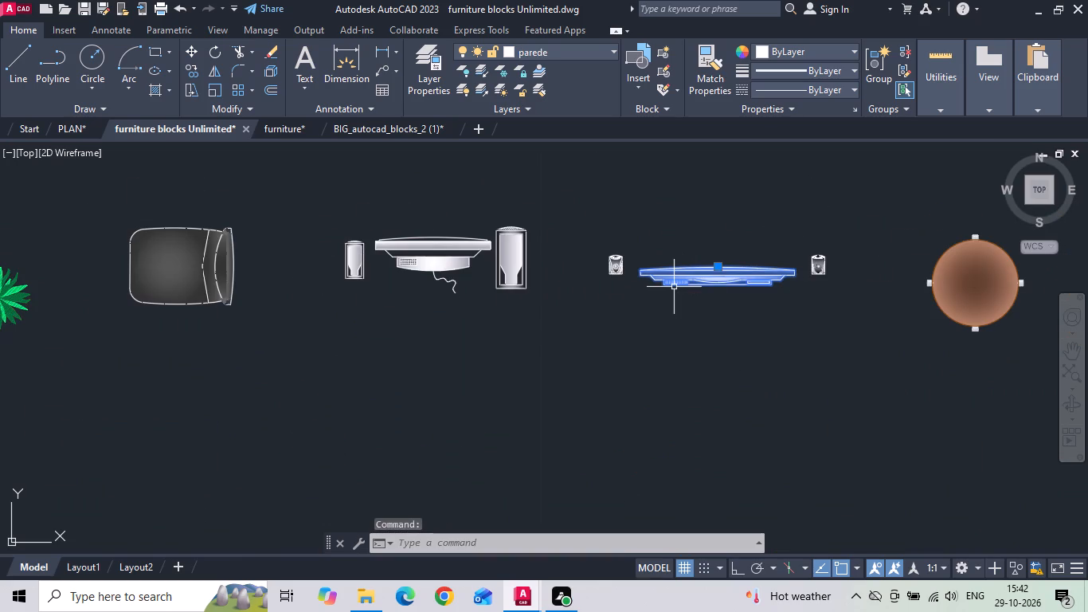
key(ctrl+c)
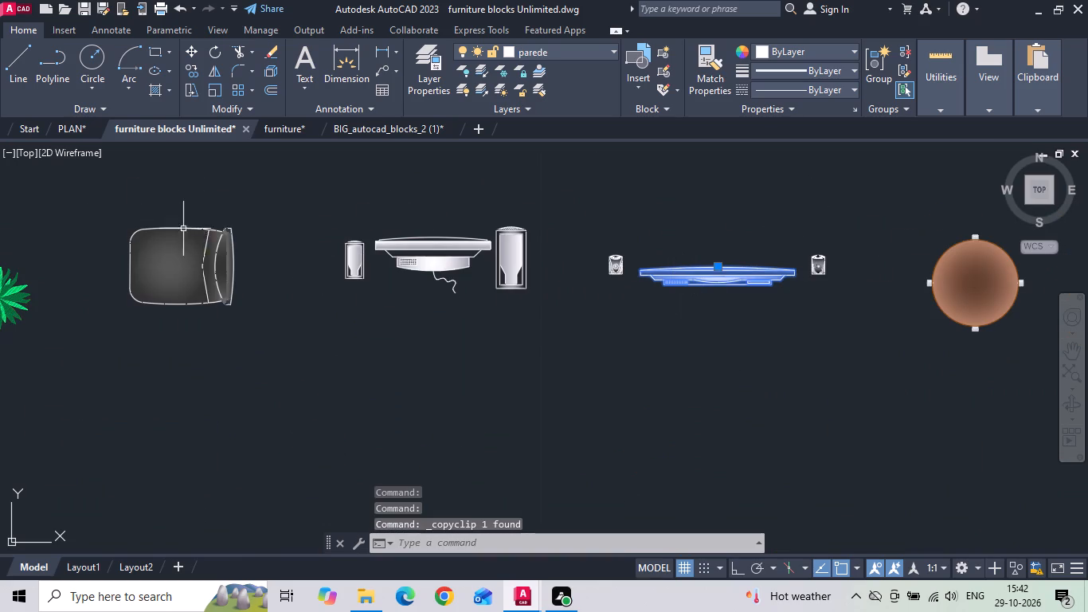
Switch back to the PLAN drawing and paste the TV block into the furnished ground floor's living hall.
click(53, 128)
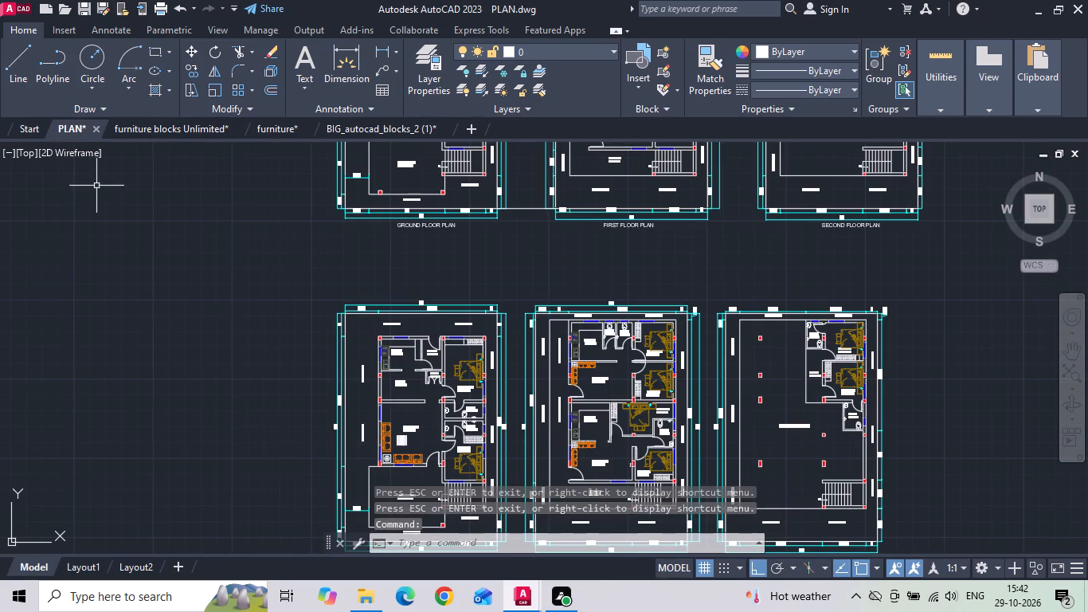
key(ctrl+v)
scroll(424, 428, up, 5)
click(375, 300)
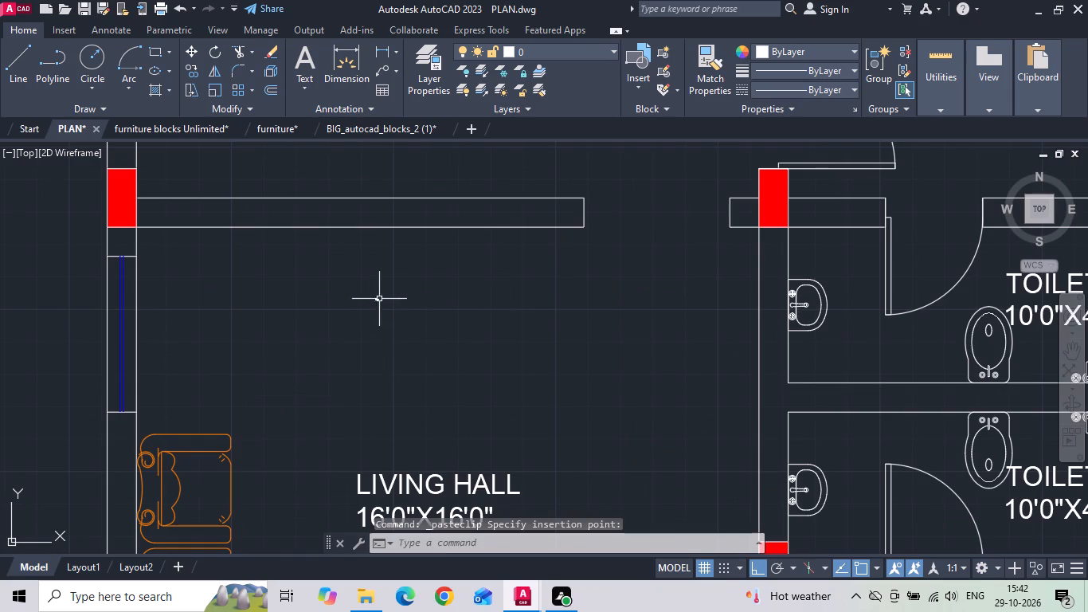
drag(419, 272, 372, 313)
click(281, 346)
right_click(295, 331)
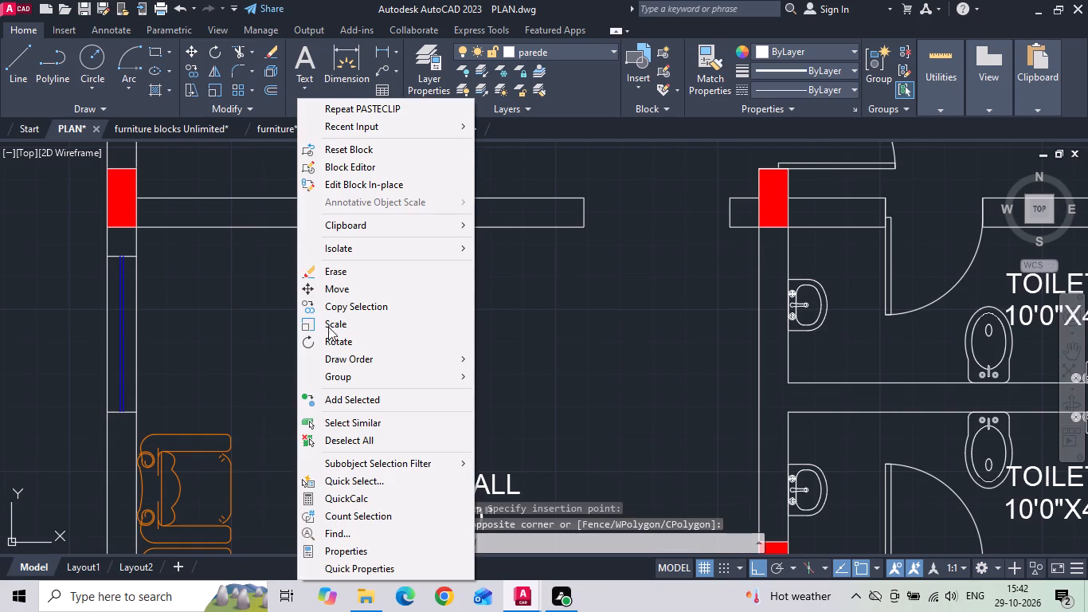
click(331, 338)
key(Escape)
Scale the pasted TV block by a factor of 39.3701 from its insertion point.
drag(351, 316, 376, 300)
click(386, 293)
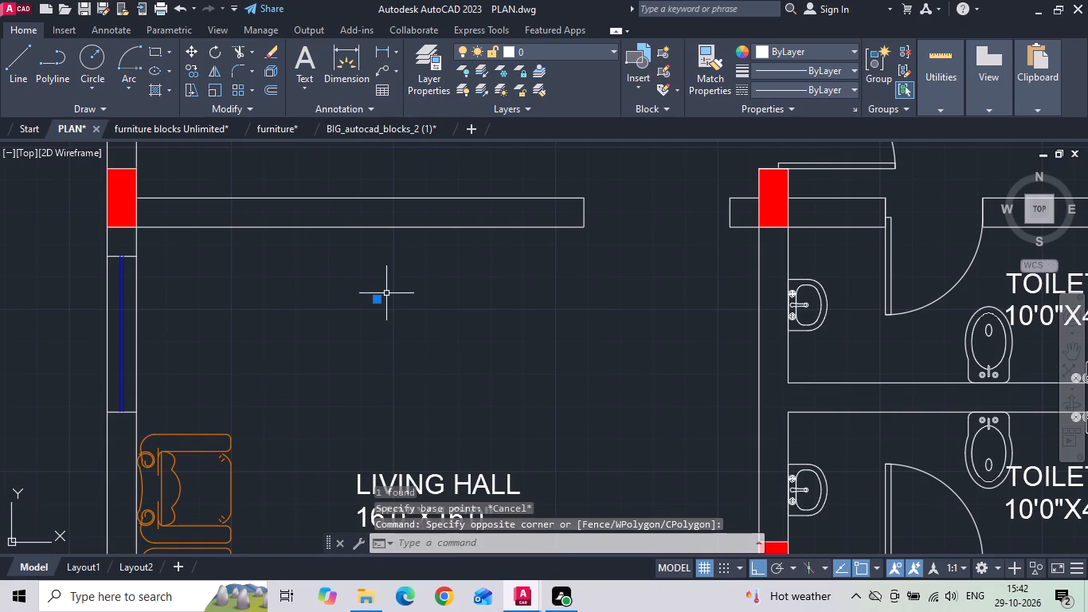
right_click(386, 292)
click(401, 324)
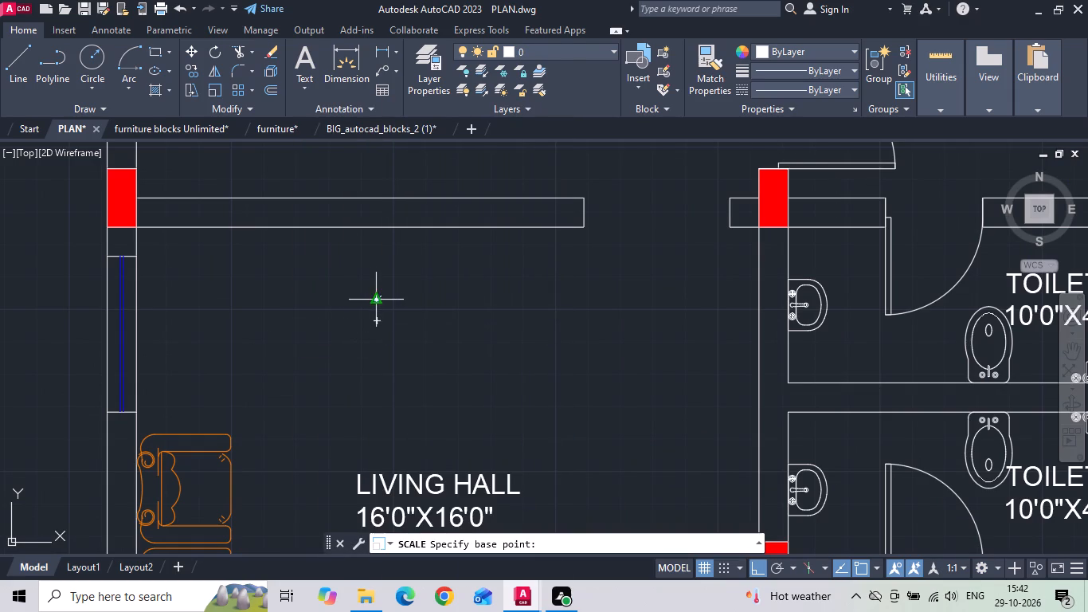
drag(378, 304, 383, 314)
text(39.3701)
key(Return)
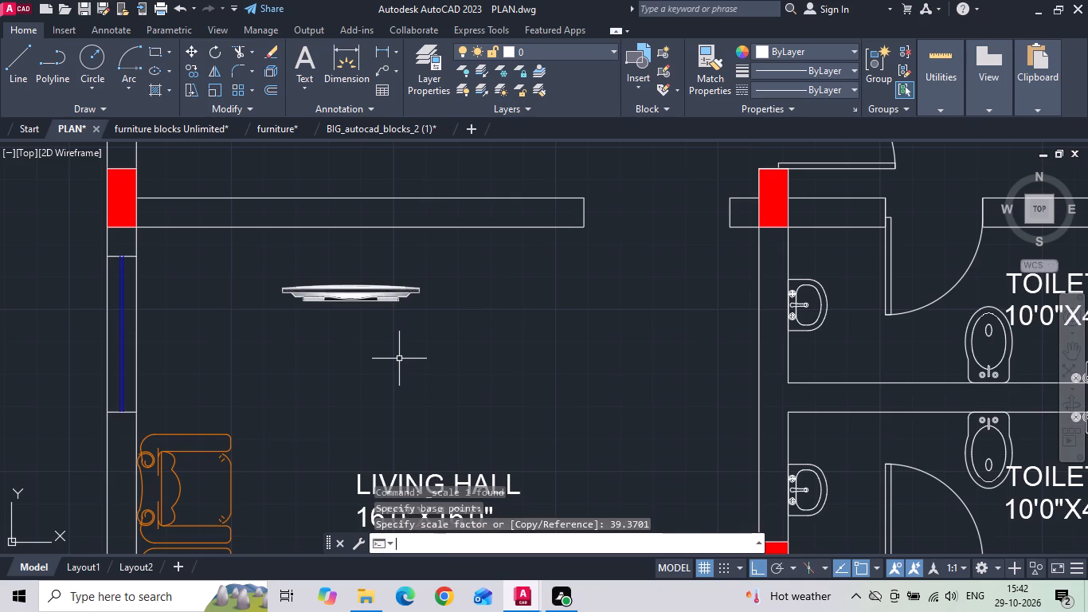
Rotate the TV block 180° in the ground floor living hall.
click(386, 296)
right_click(386, 296)
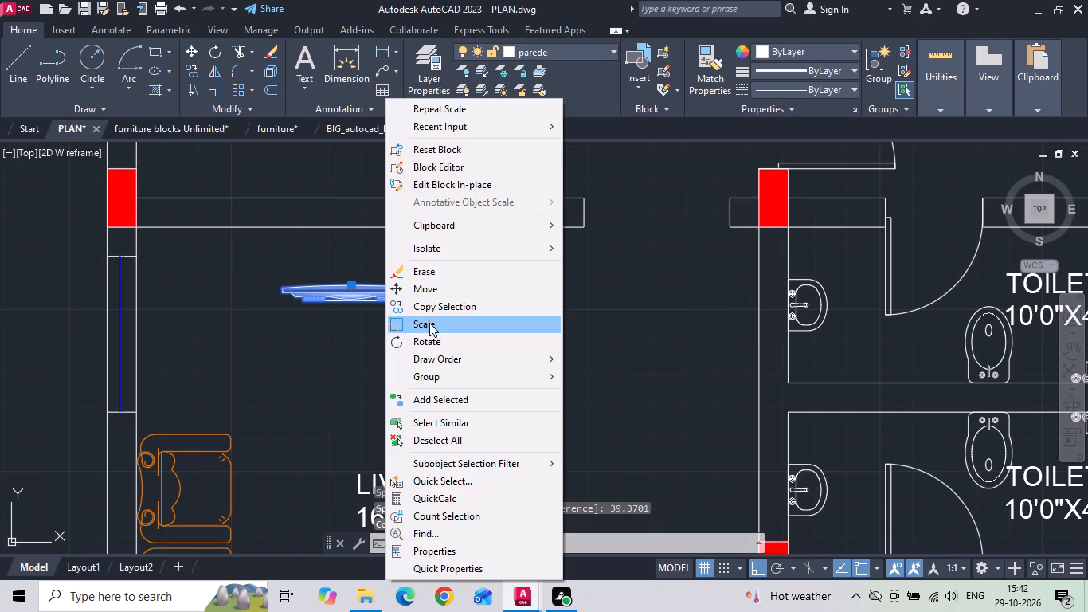
click(440, 337)
click(438, 367)
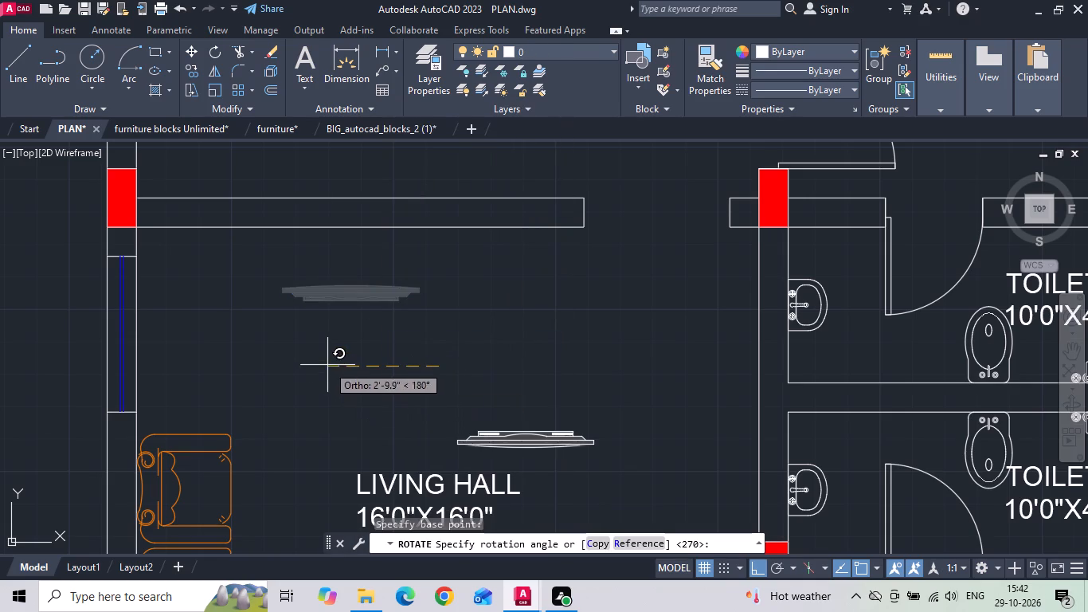
click(327, 365)
Move the TV block by its back-edge midpoint up against the wall between the dining area and the ground floor living hall.
click(504, 427)
click(500, 437)
right_click(495, 433)
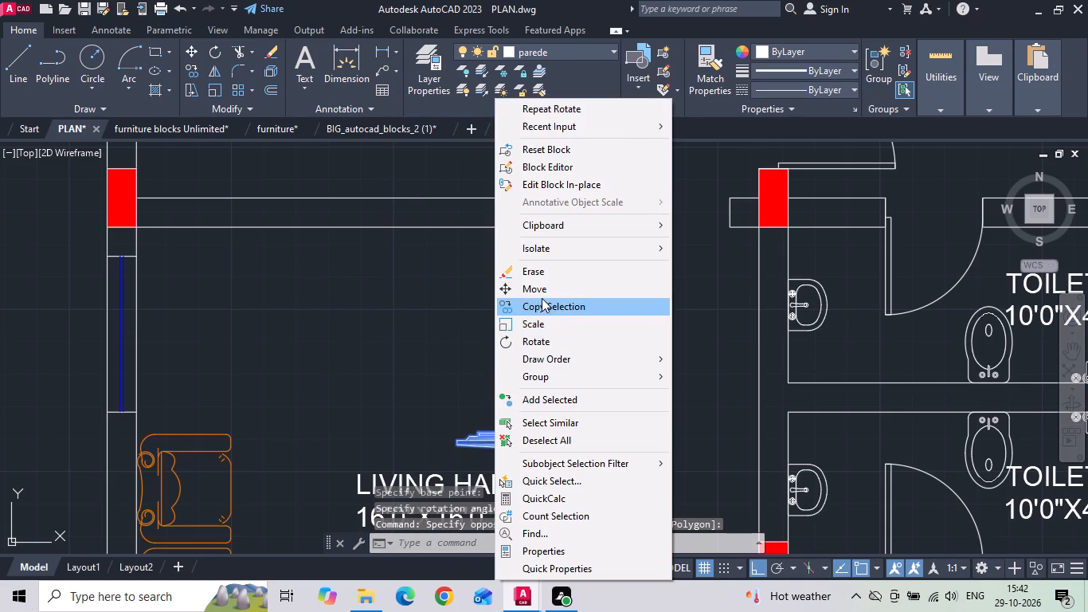
click(542, 292)
scroll(535, 465, up, 3)
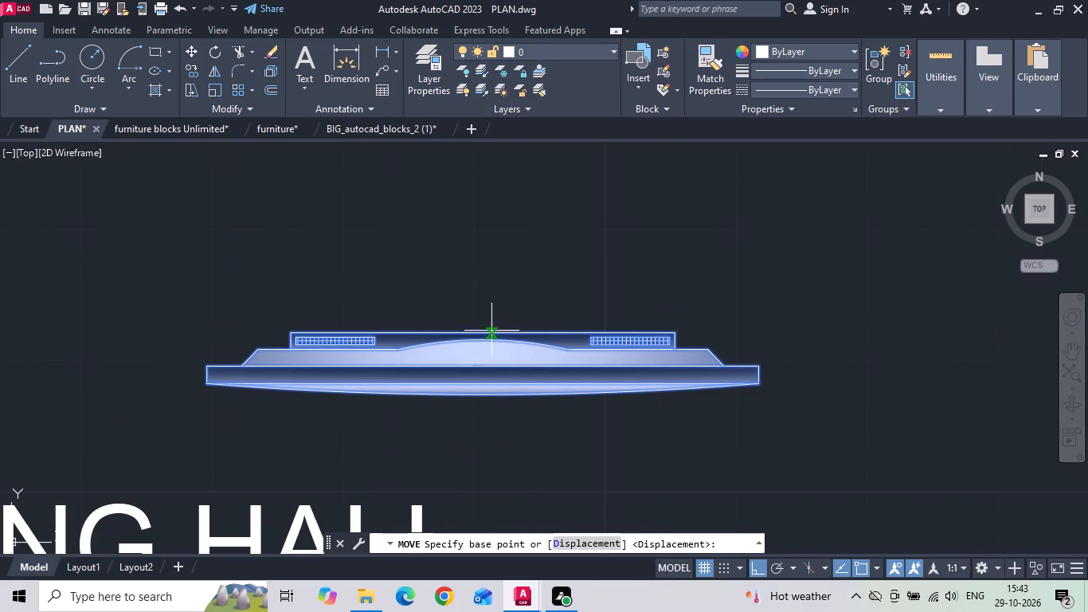
click(485, 334)
scroll(478, 351, down, 4)
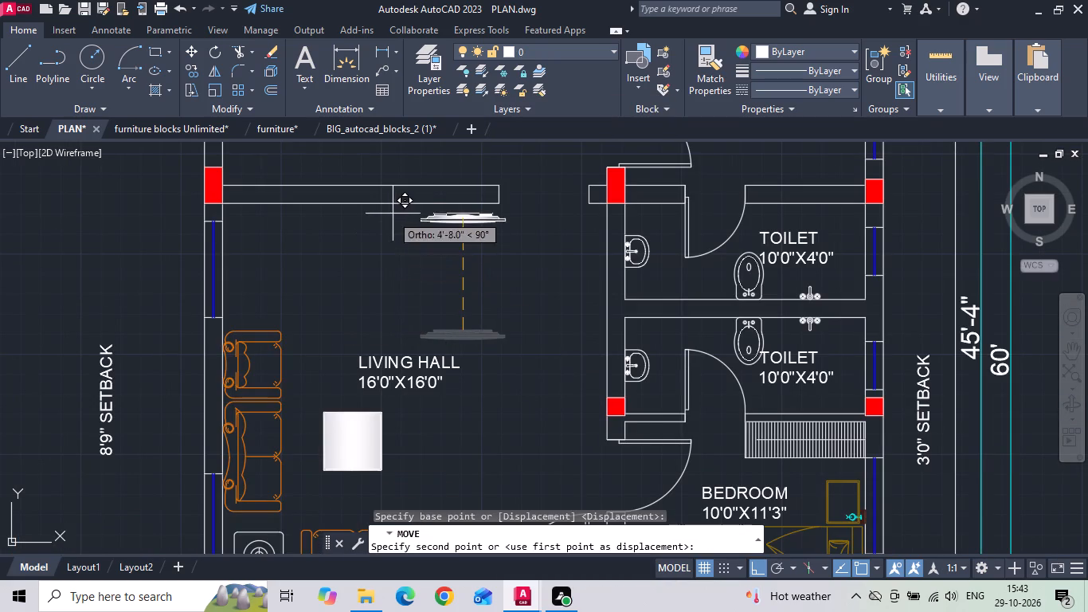
click(387, 207)
Copy the TV block from the ground floor living hall into the lower living hall of the furnished first floor plan.
click(405, 211)
right_click(406, 210)
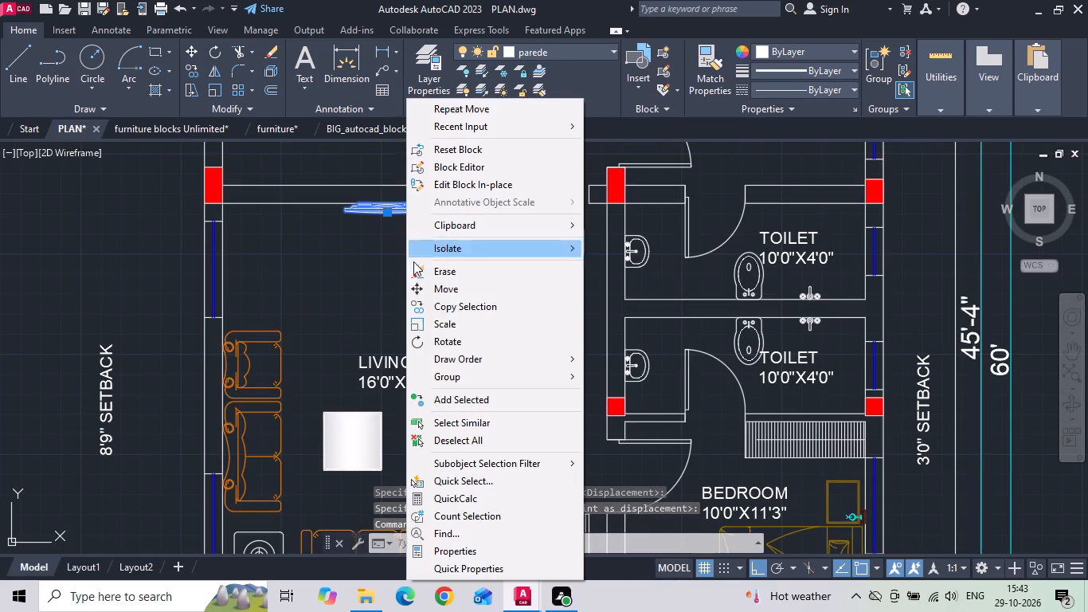
click(427, 304)
scroll(375, 260, down, 2)
drag(374, 258, 401, 268)
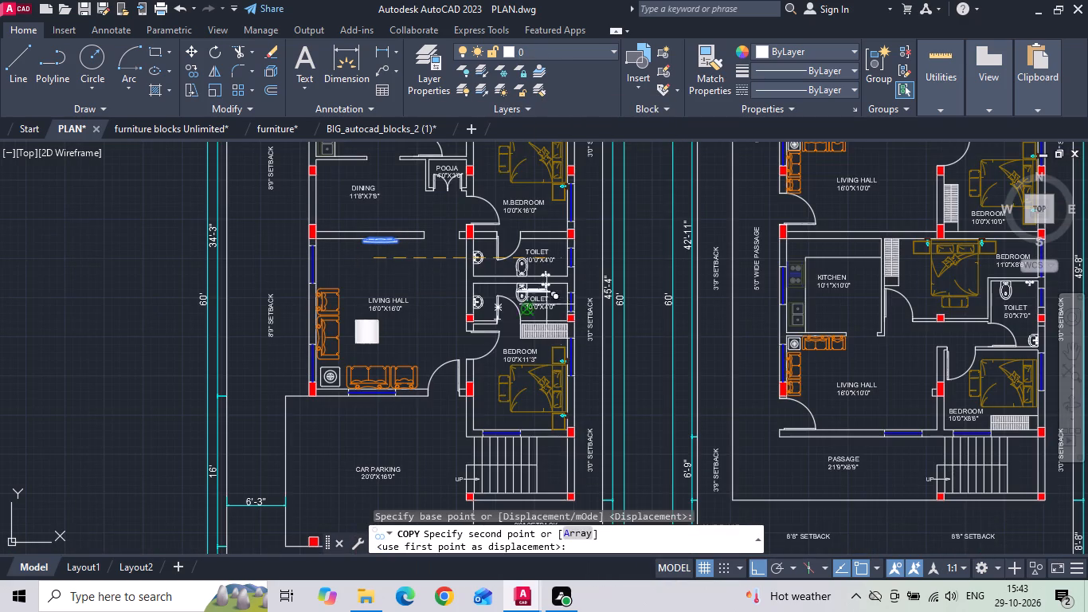
scroll(933, 426, up, 1)
middle_drag(905, 415, 583, 394)
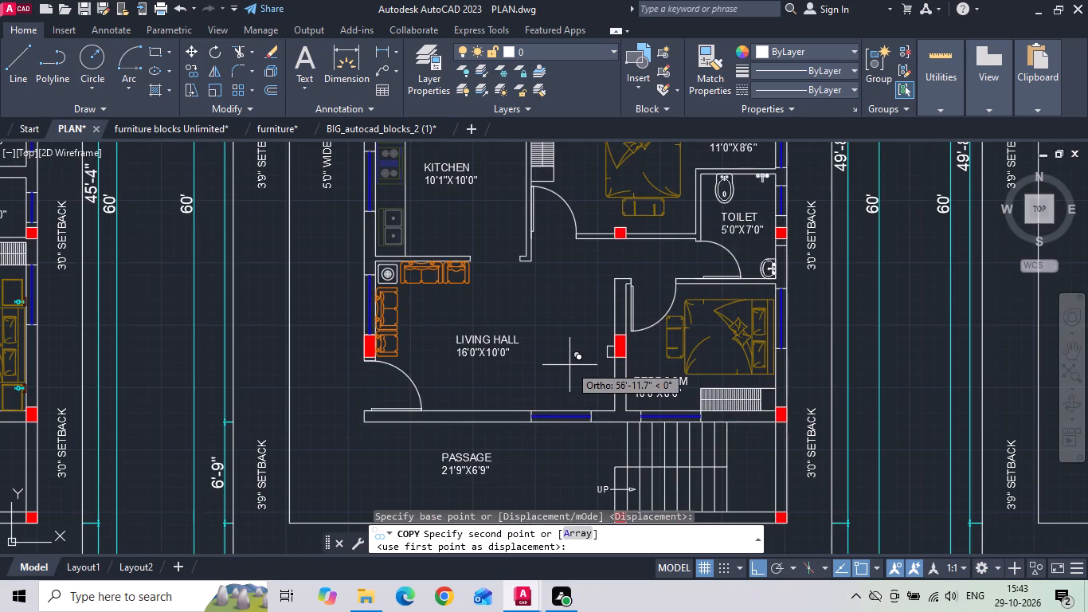
key(F8)
click(546, 390)
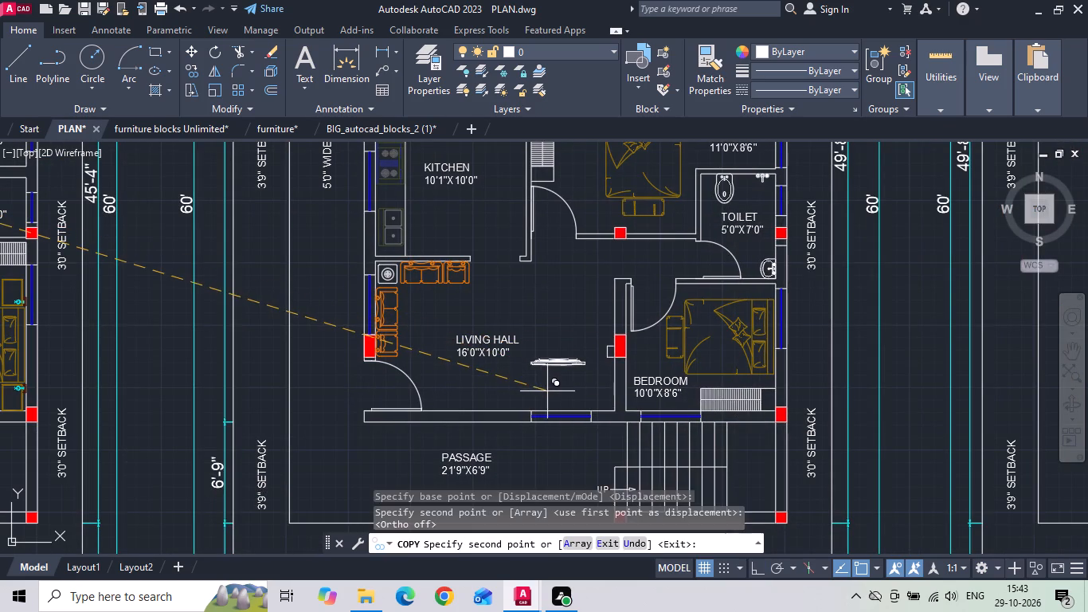
scroll(546, 397, down, 2)
scroll(550, 386, up, 3)
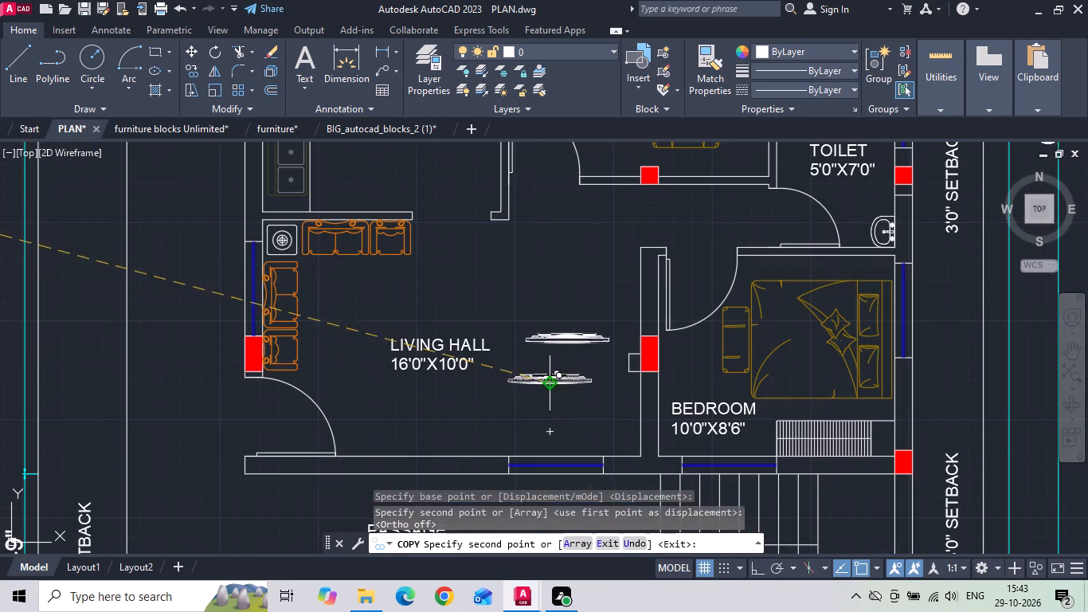
key(Escape)
Rotate the copied TV block 180° in the first floor's lower living hall.
drag(548, 353, 542, 390)
click(538, 398)
right_click(539, 333)
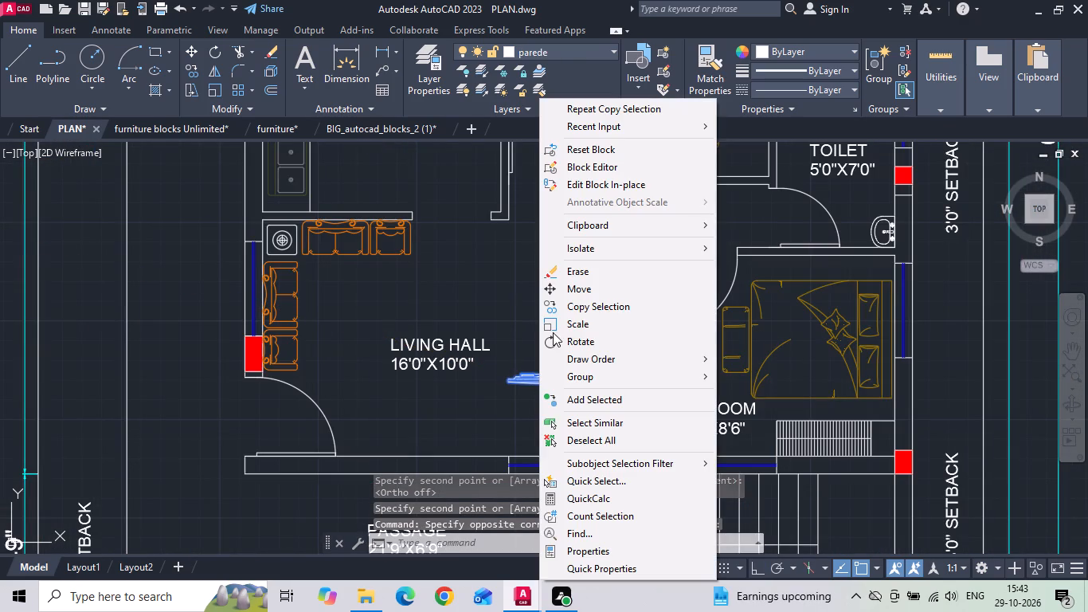
click(573, 340)
key(F8)
drag(579, 375, 574, 386)
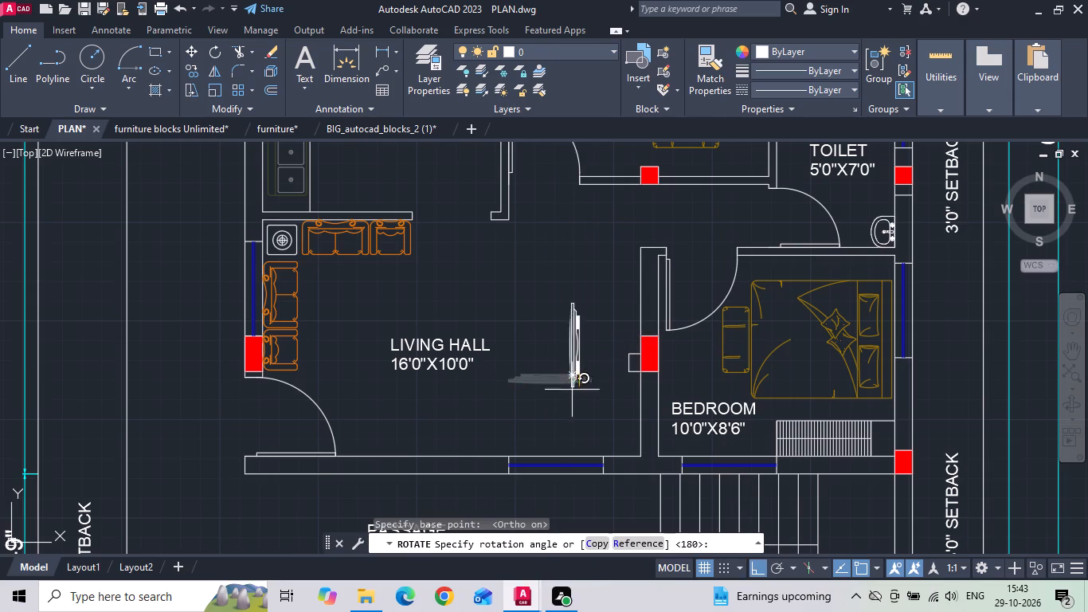
click(506, 394)
Move the rotated TV block by its back-edge midpoint against the wall between the first floor's lower living hall and the passage.
click(577, 362)
right_click(575, 364)
click(573, 370)
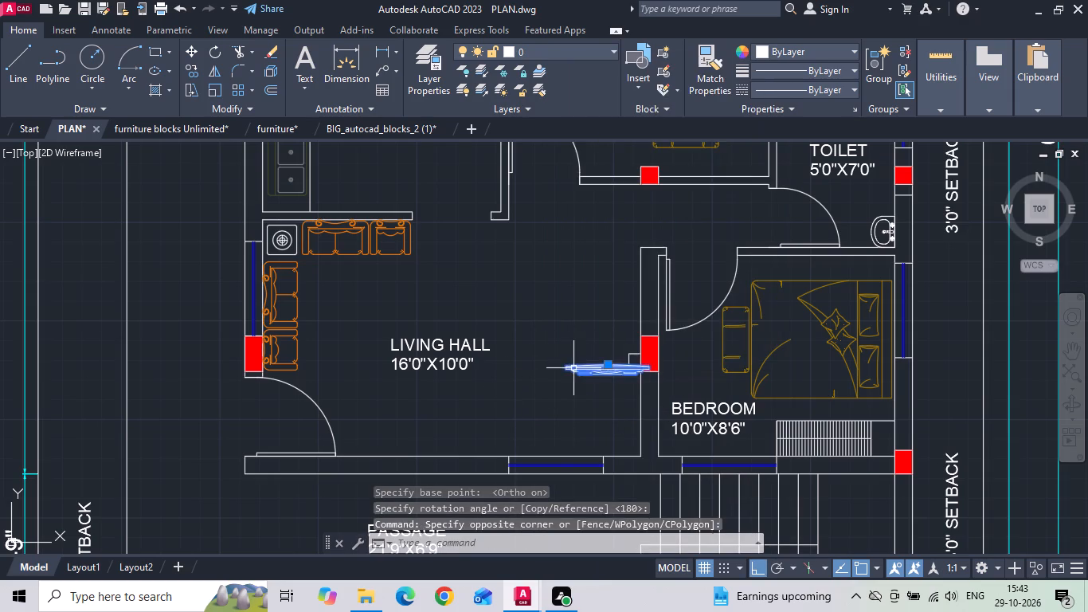
right_click(573, 370)
click(616, 294)
scroll(638, 414, up, 1)
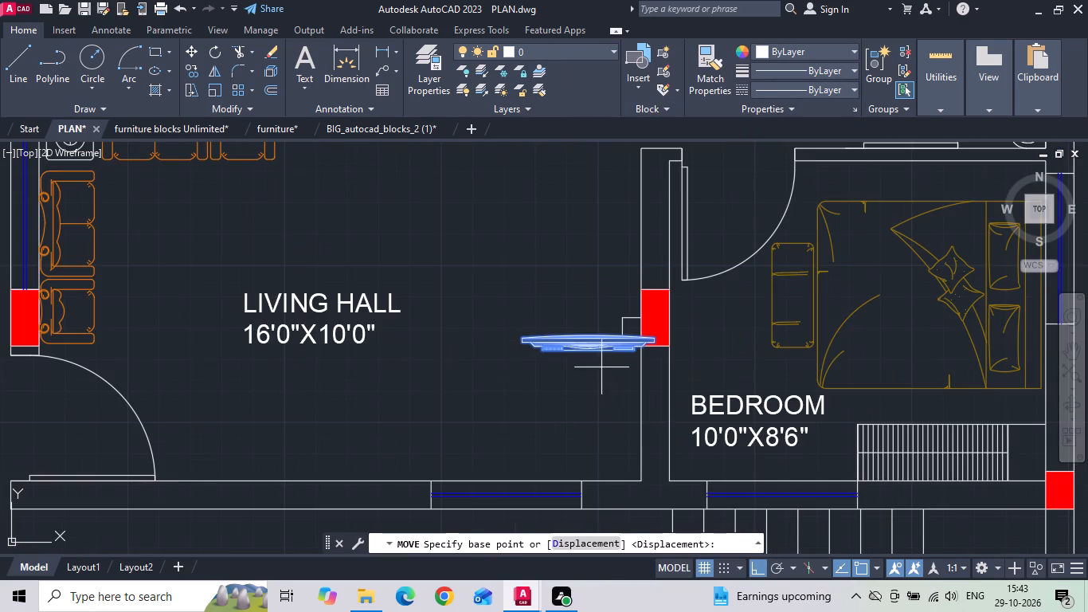
click(593, 352)
click(375, 479)
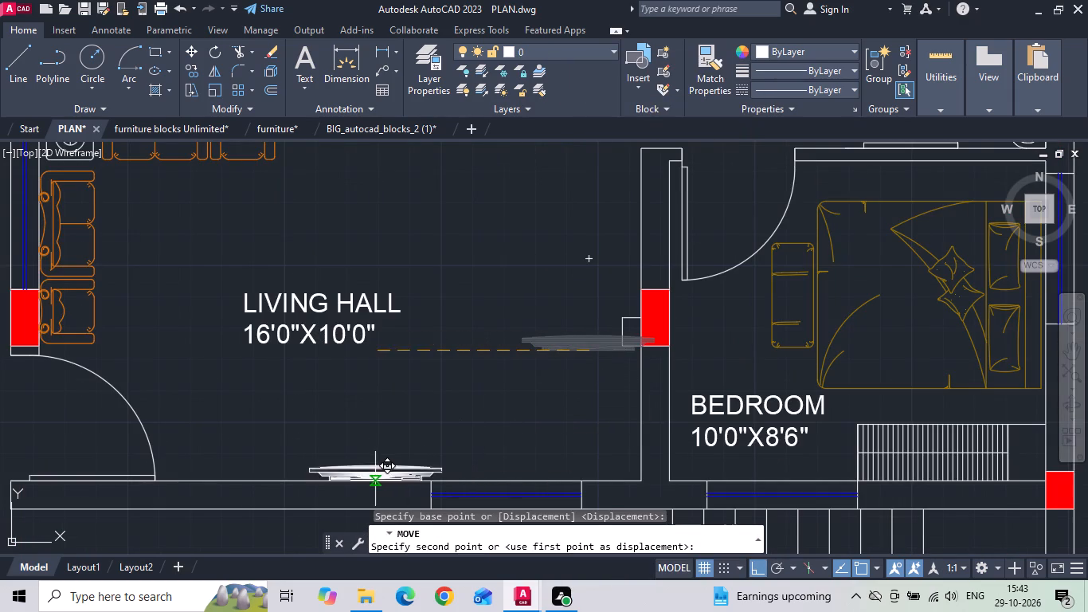
Copy the TV block from the first floor's lower living hall to the matching wall position in the upper living hall.
click(393, 470)
right_click(391, 469)
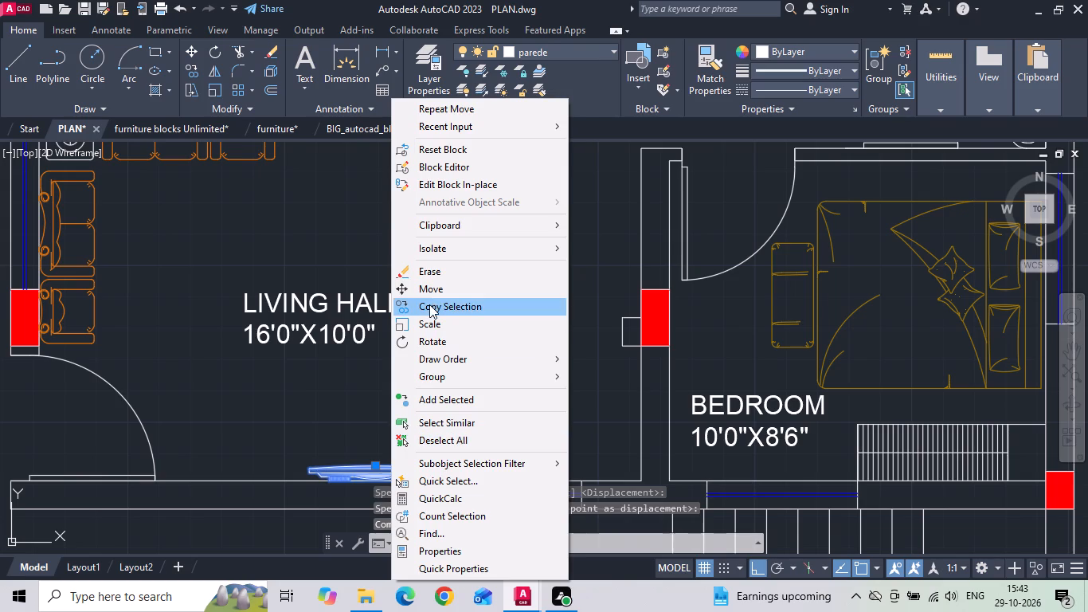
click(429, 304)
click(645, 484)
scroll(576, 502, down, 2)
middle_drag(499, 337, 500, 451)
scroll(577, 301, up, 2)
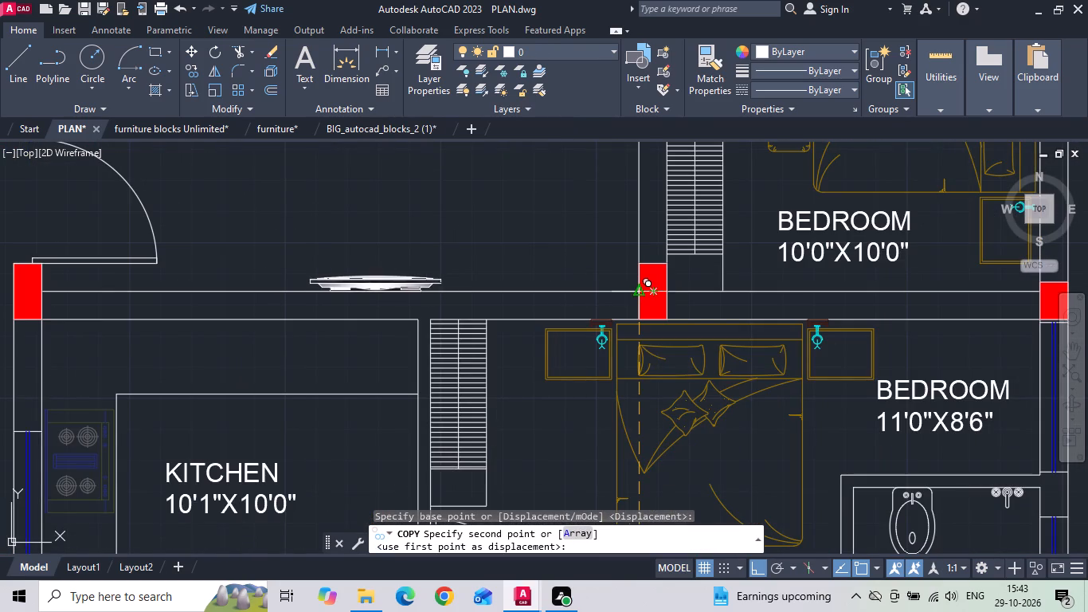
click(637, 292)
scroll(510, 325, down, 2)
key(Escape)
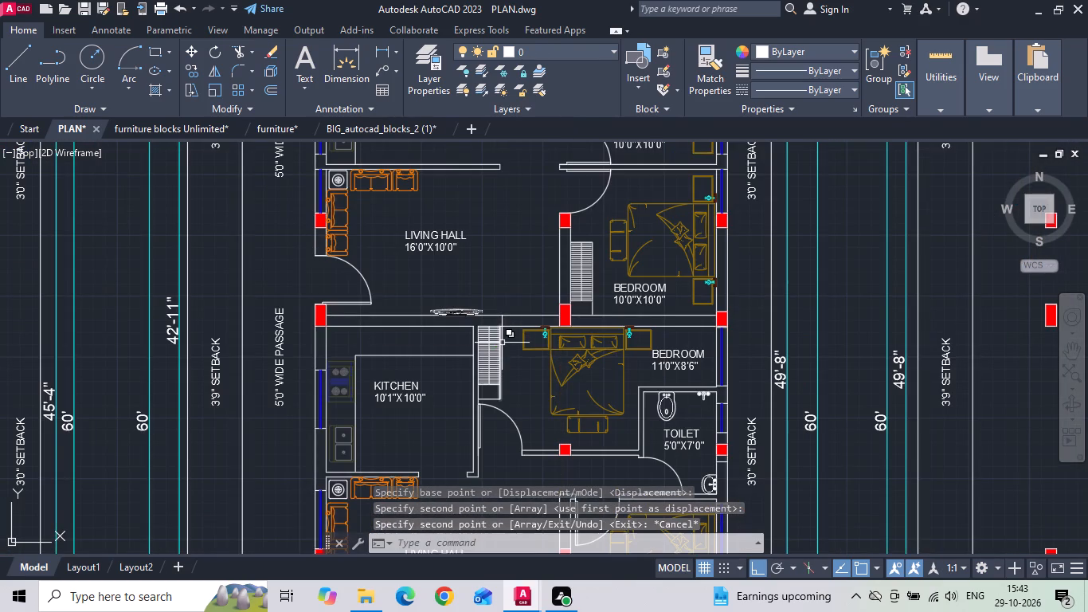
Save the PLAN drawing.
key(ctrl+s)
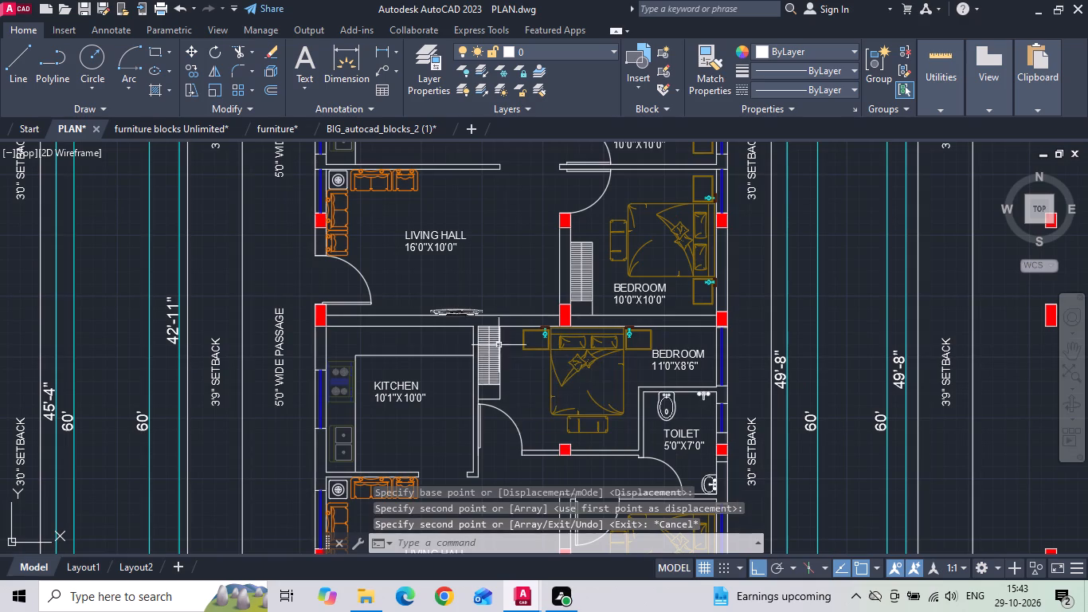
key(ctrl+s)
Set up a single-sheet plot using the previous plot settings with landscape orientation.
scroll(499, 345, down, 3)
text(PLOT)
key(space)
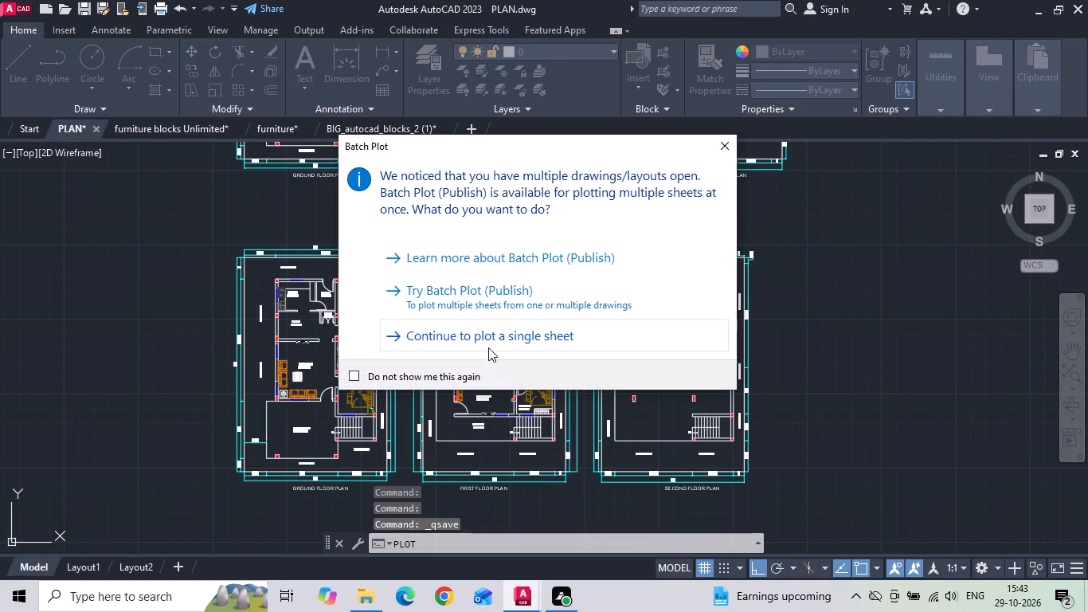
click(488, 335)
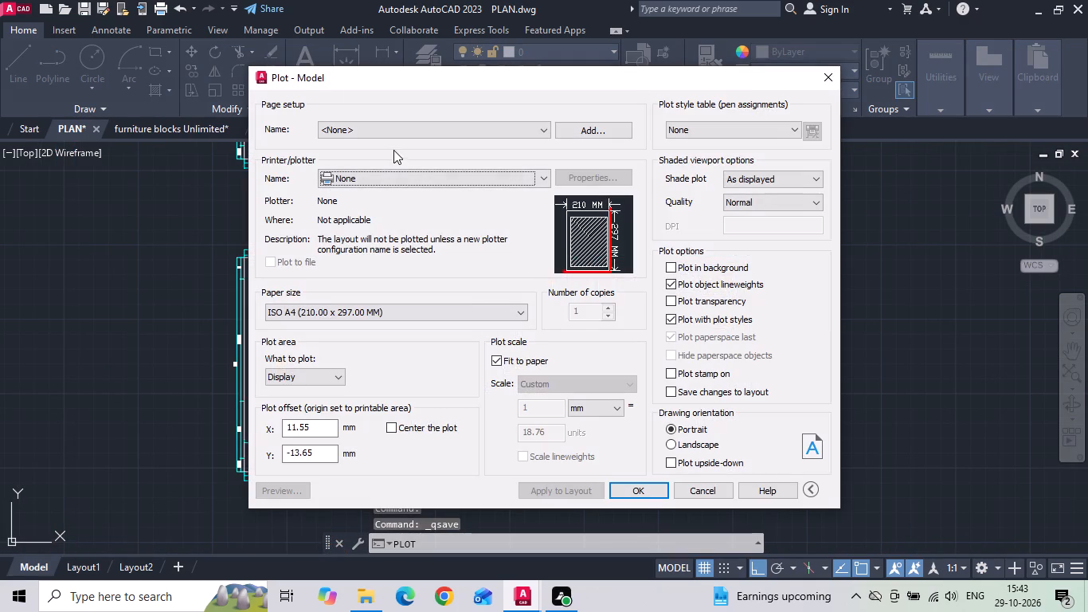
click(388, 128)
click(371, 158)
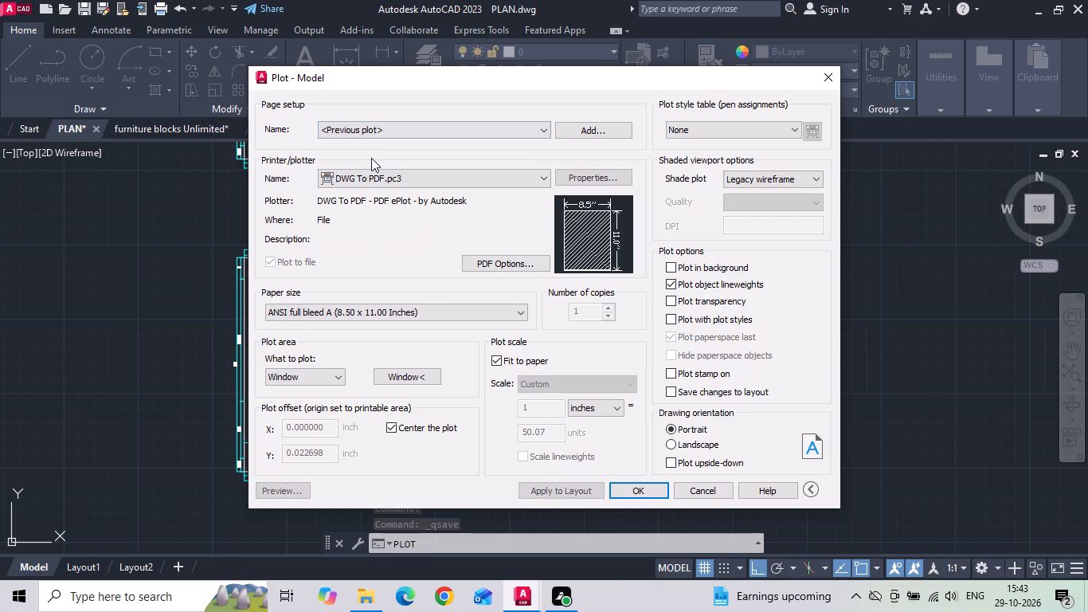
click(677, 441)
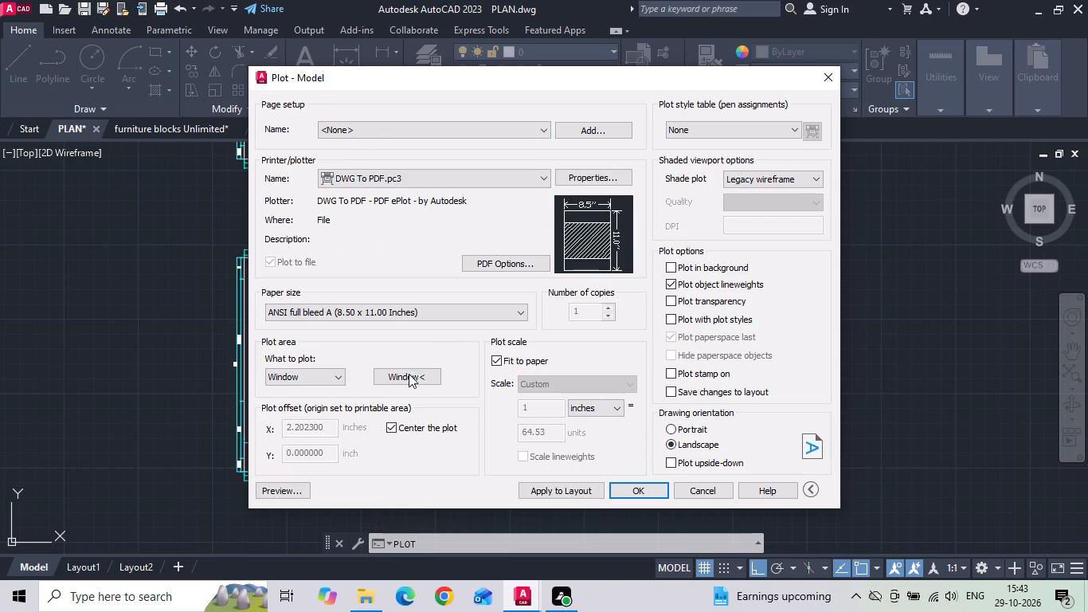
Define the plot window around the three furnished floor plans with their titles and preview the sheet.
click(409, 375)
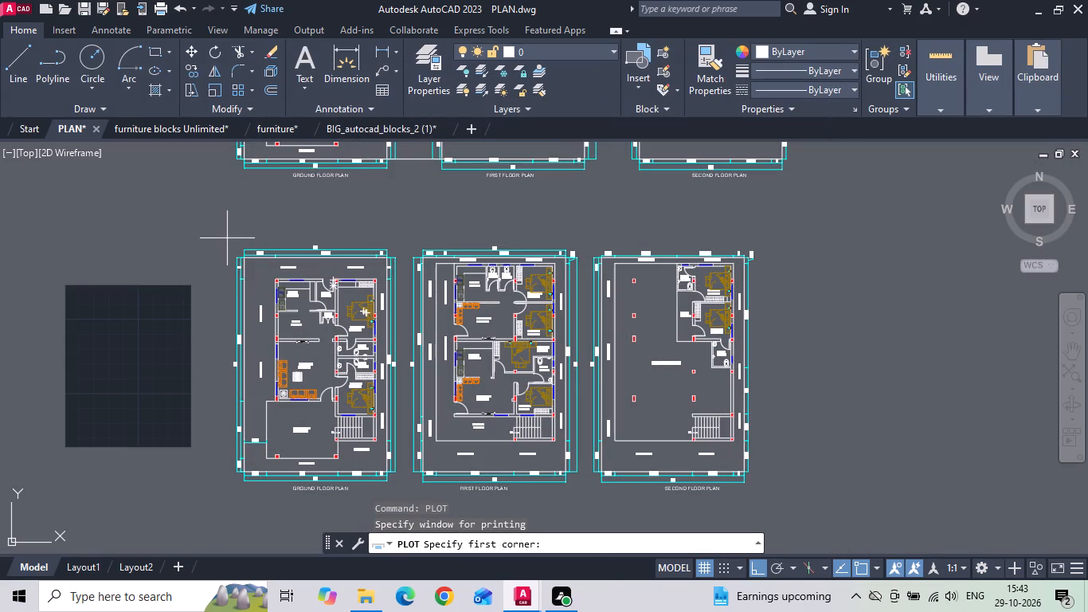
drag(226, 238, 229, 246)
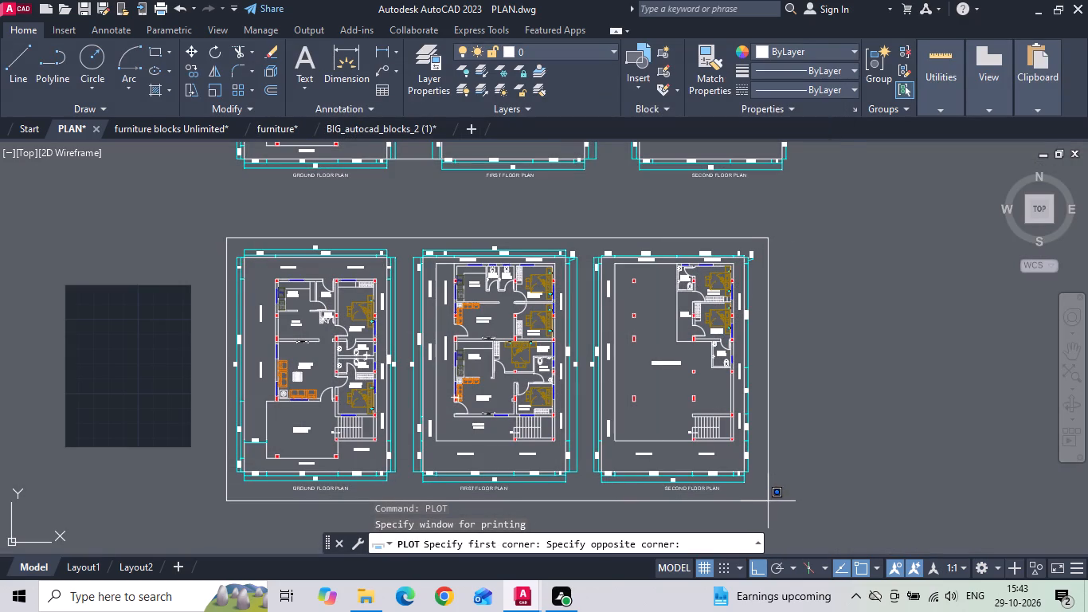
click(768, 501)
click(291, 496)
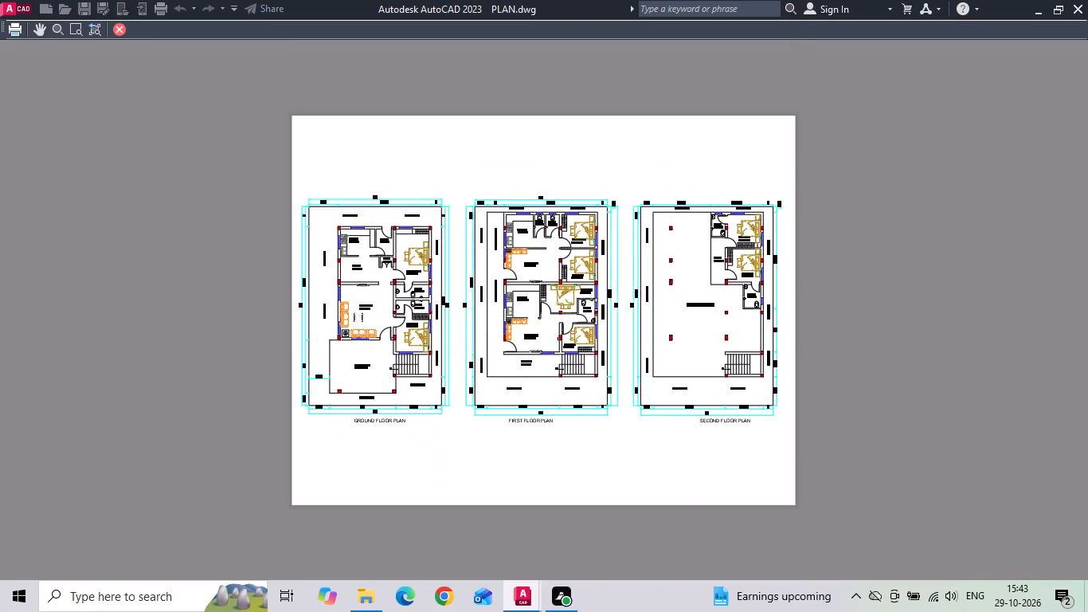
key(Return)
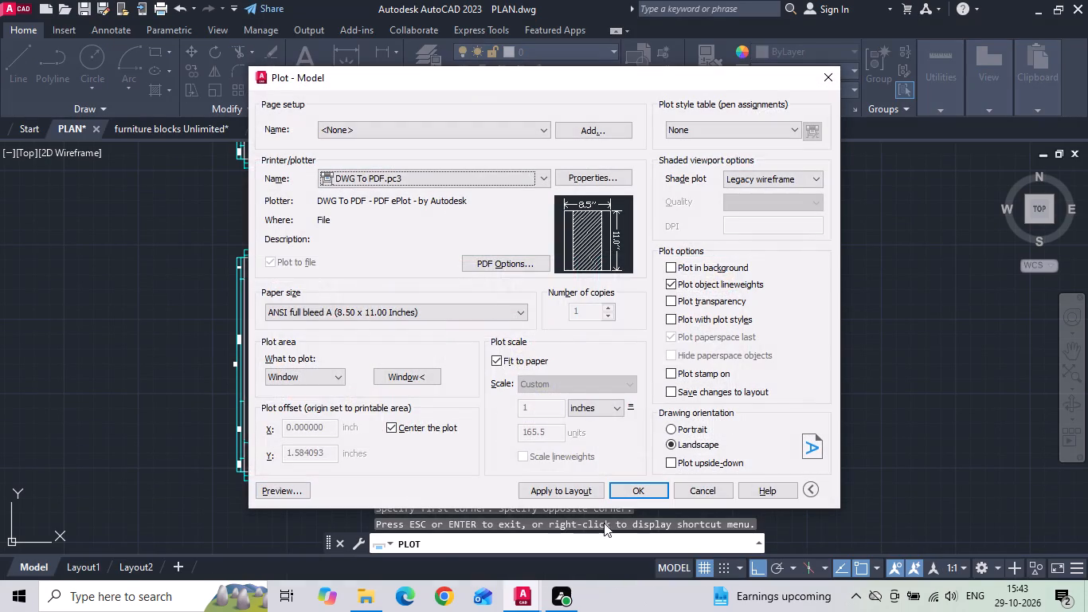
Plot the sheet to a PDF named PLAN in the desktop's INTERNSHIP folder, subfolder 29102026, and close the opened PDF.
click(635, 493)
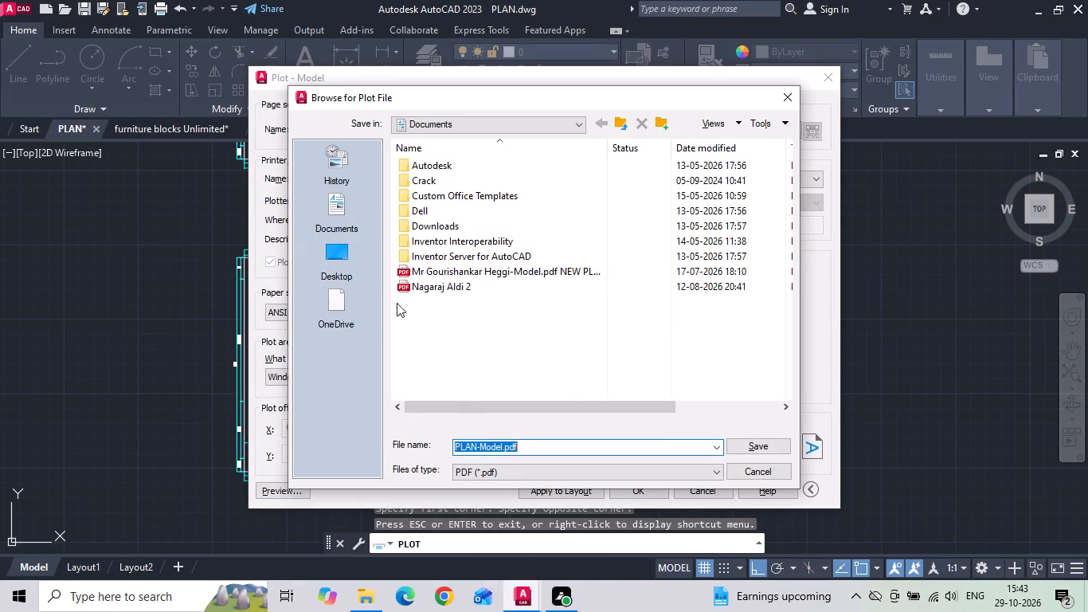
click(339, 265)
double_click(427, 257)
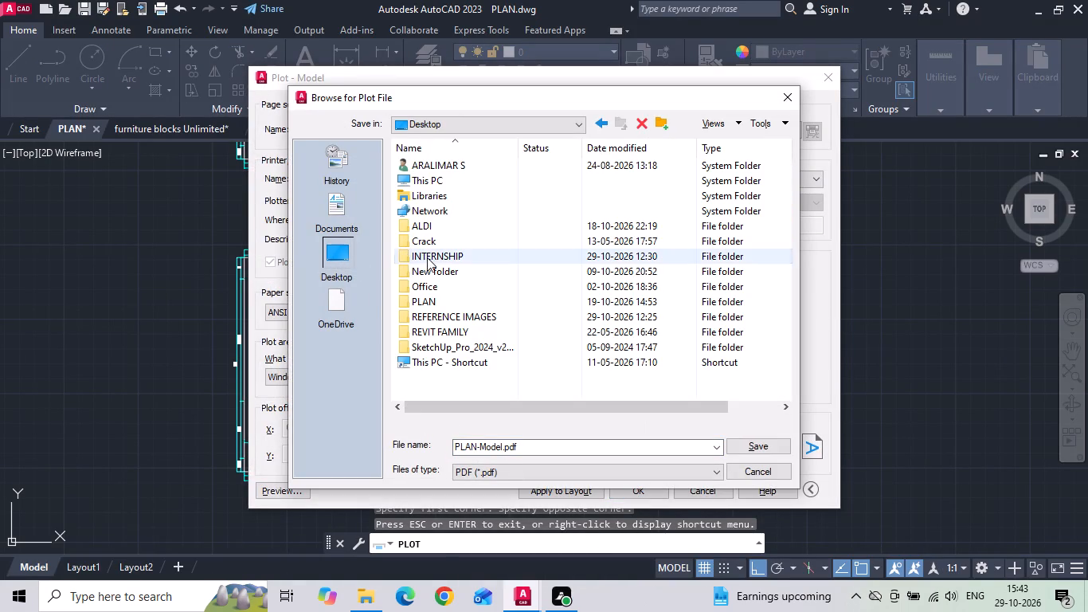
scroll(446, 307, down, 3)
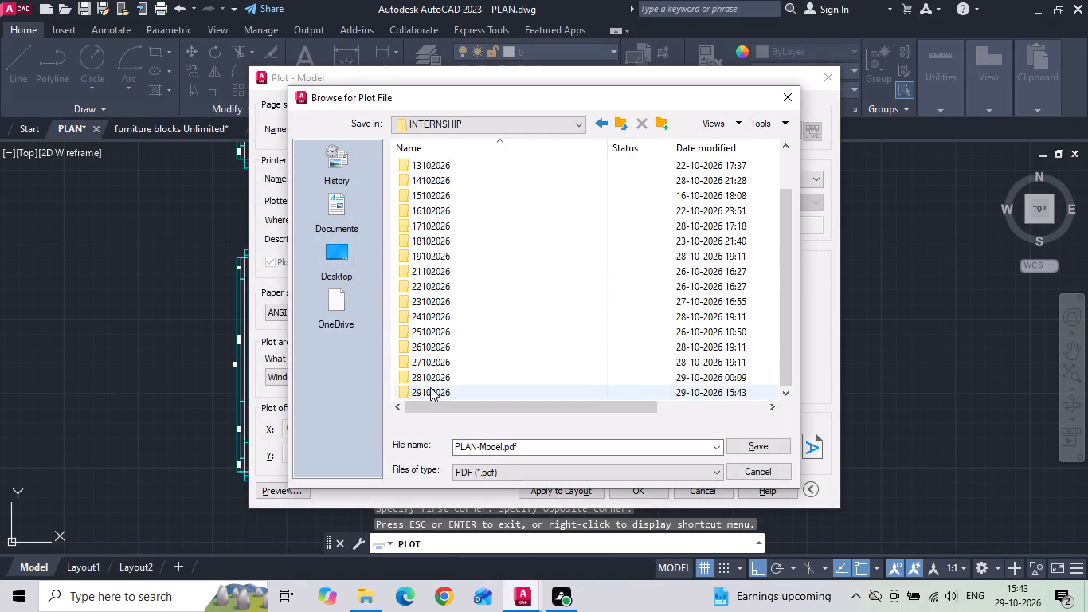
double_click(430, 391)
double_click(554, 448)
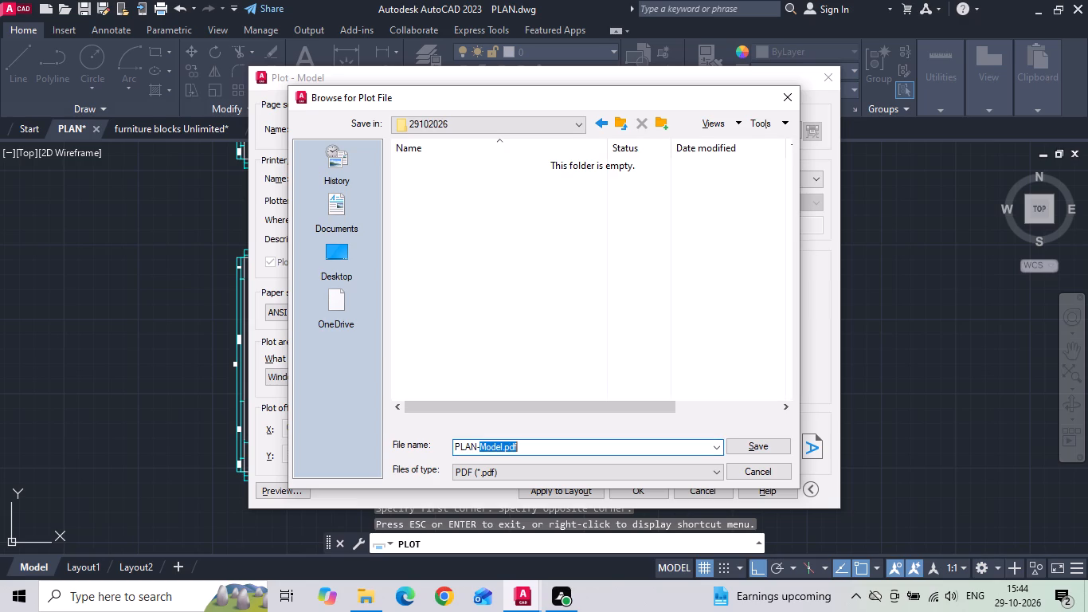
key(BackSpace)
key(space)
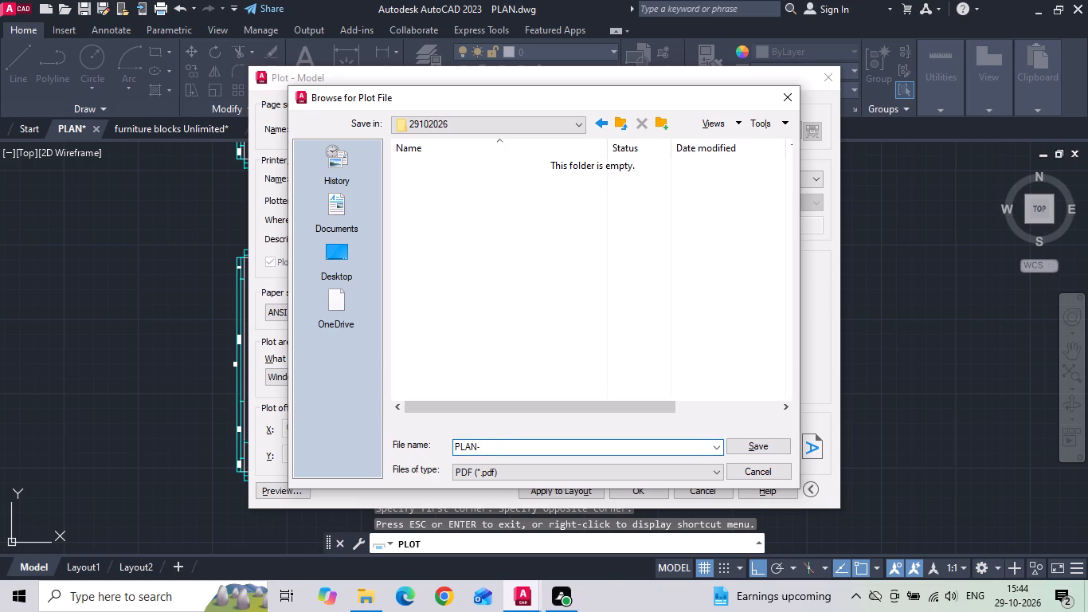
key(BackSpace)
key(BackSpace)
key(space)
key(Return)
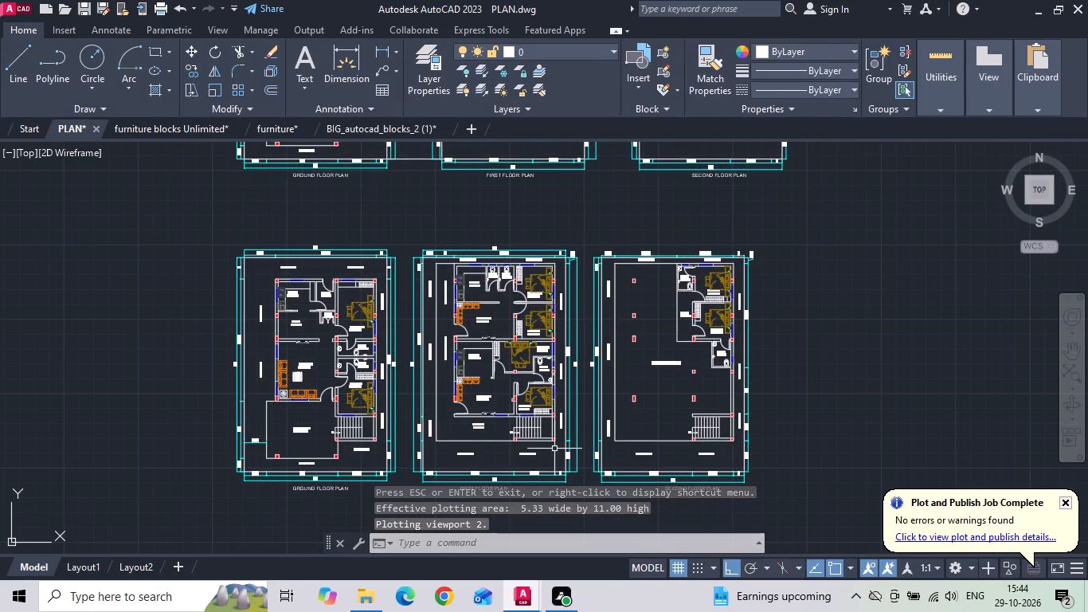
click(804, 27)
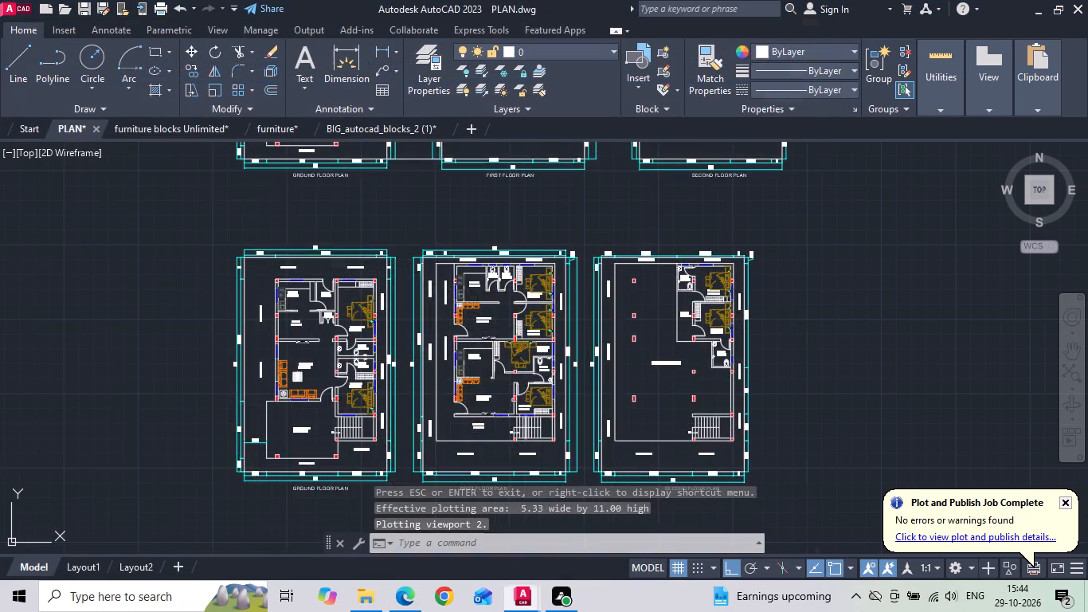
Set up another plot of the model using the previous plot settings.
scroll(499, 390, down, 2)
scroll(405, 325, up, 1)
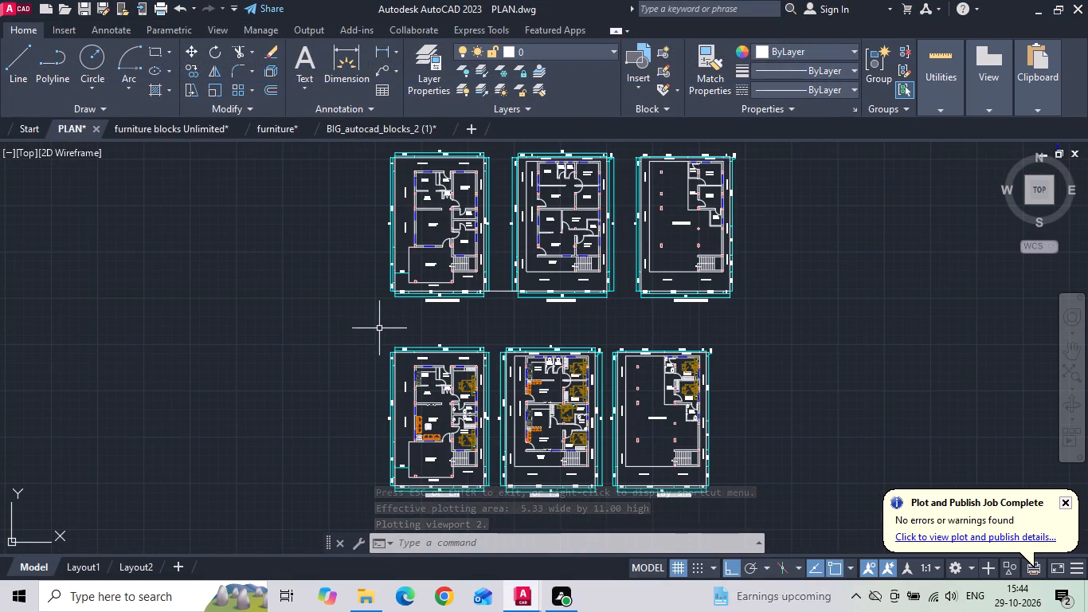
click(377, 328)
scroll(405, 305, down, 1)
key(Escape)
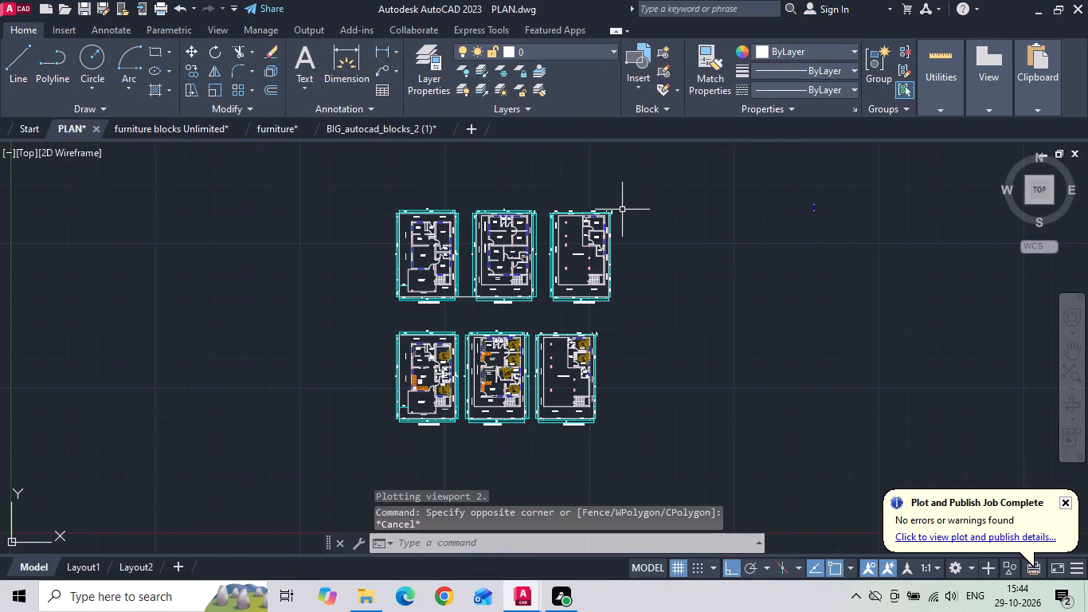
text(PLOT)
key(space)
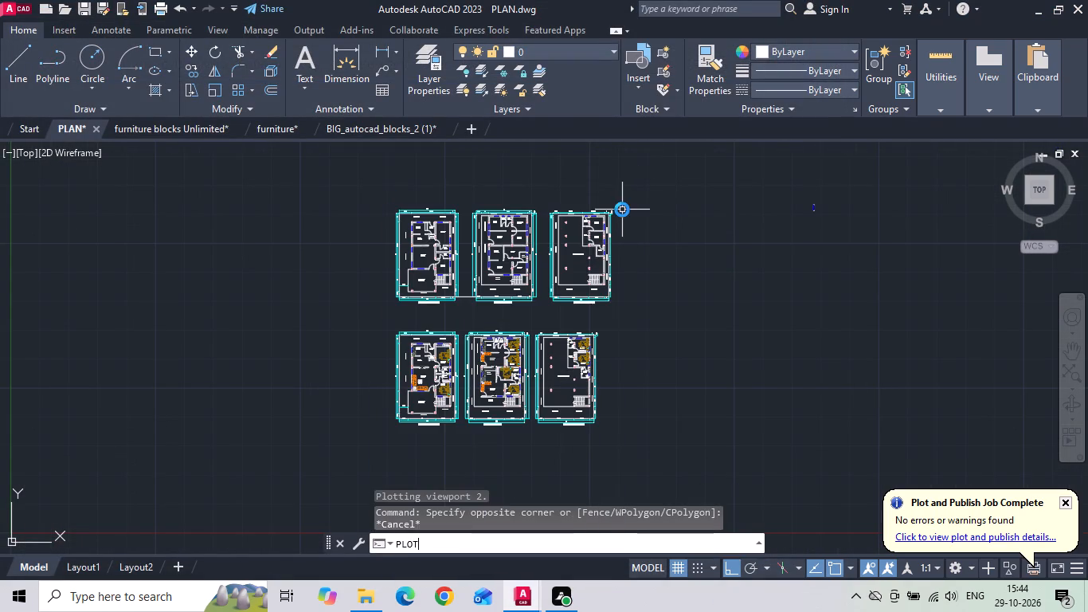
click(461, 337)
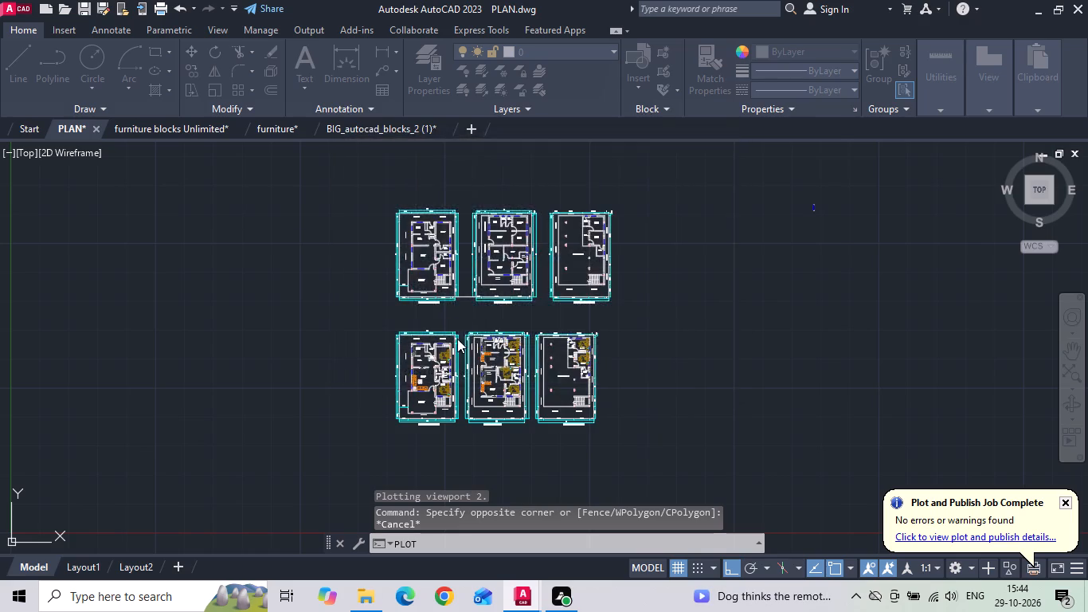
click(438, 133)
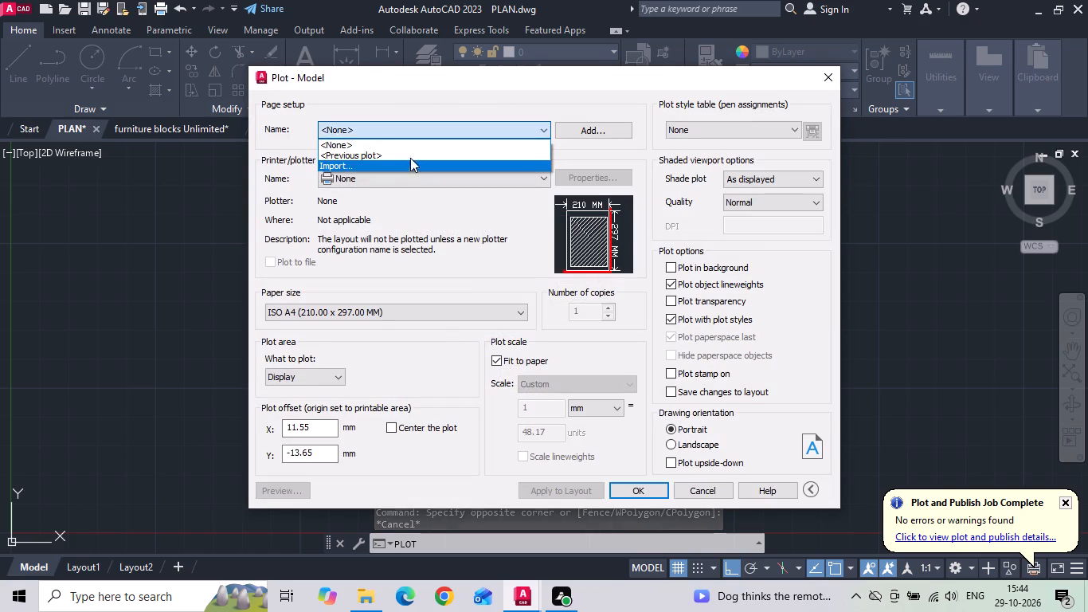
click(410, 158)
Define the plot window around the three unfurnished floor plans with their titles and preview the sheet.
click(397, 382)
middle_drag(404, 300, 404, 338)
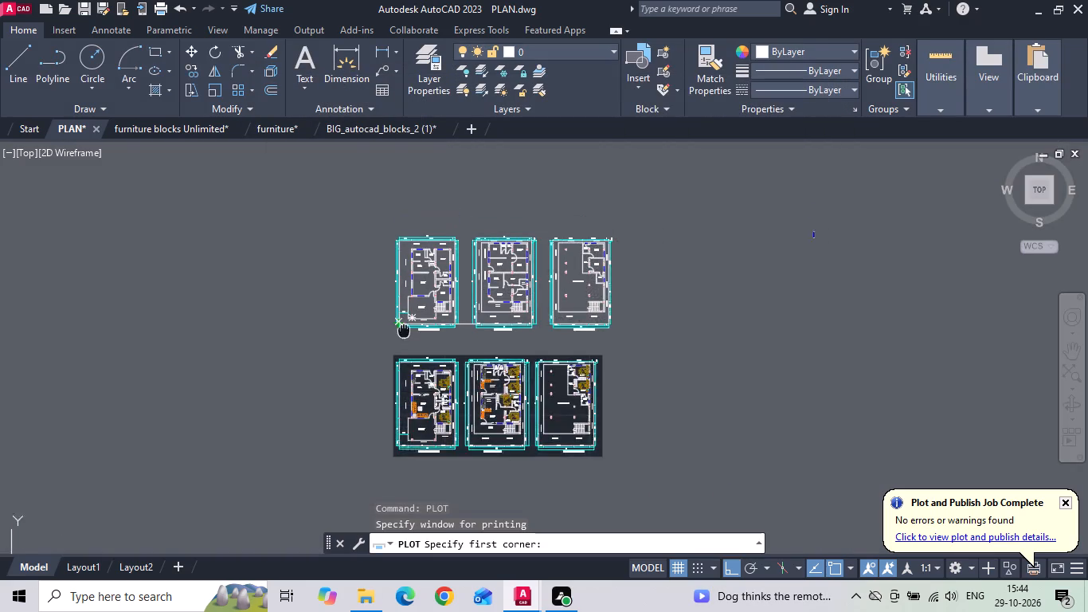
middle_drag(404, 338, 404, 381)
scroll(365, 328, up, 1)
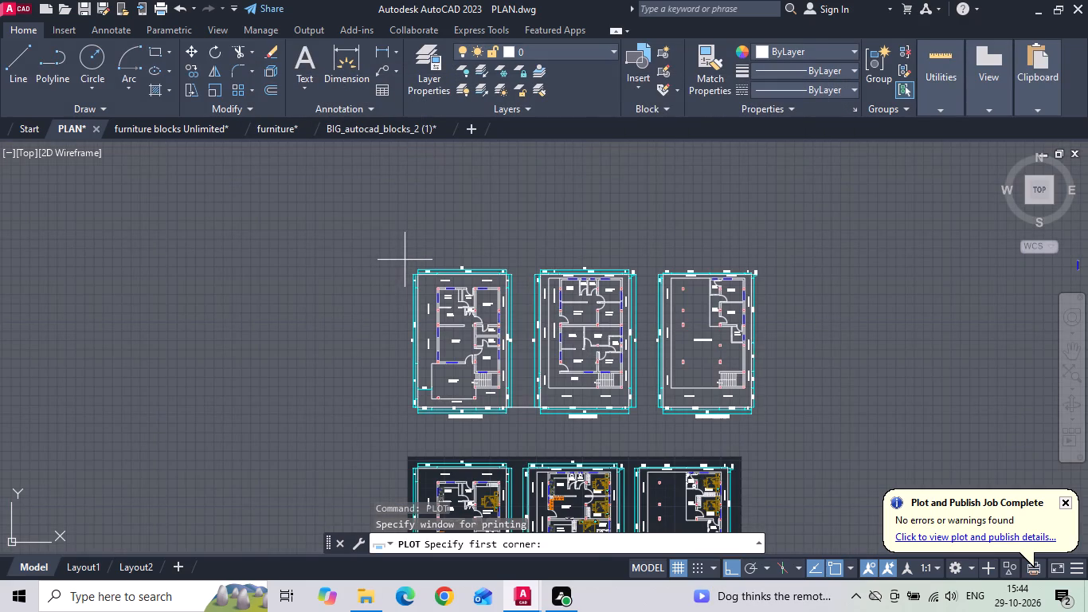
drag(405, 262, 413, 280)
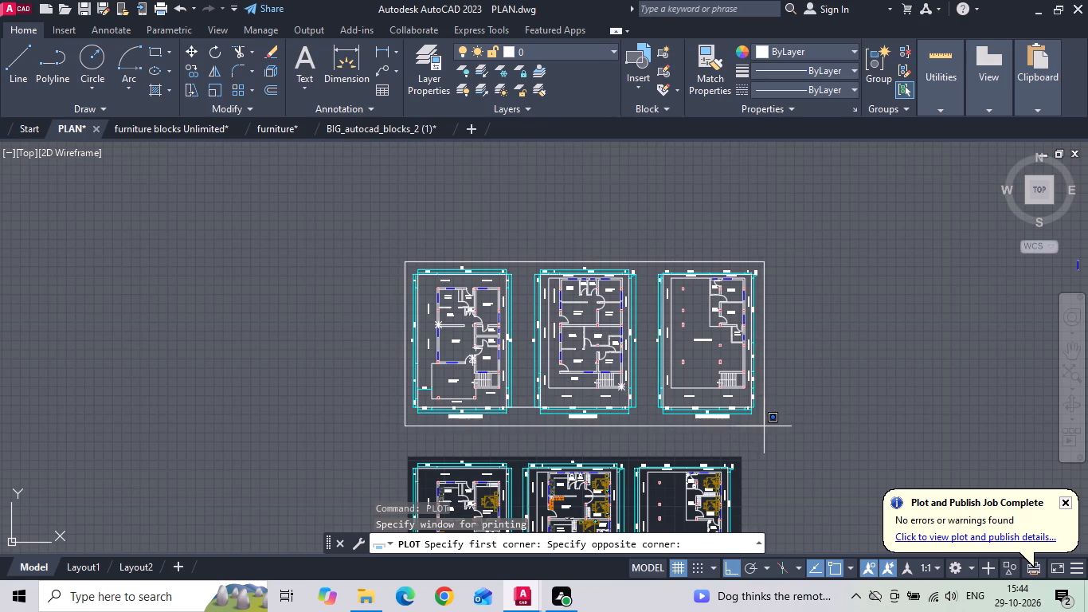
click(764, 426)
click(291, 490)
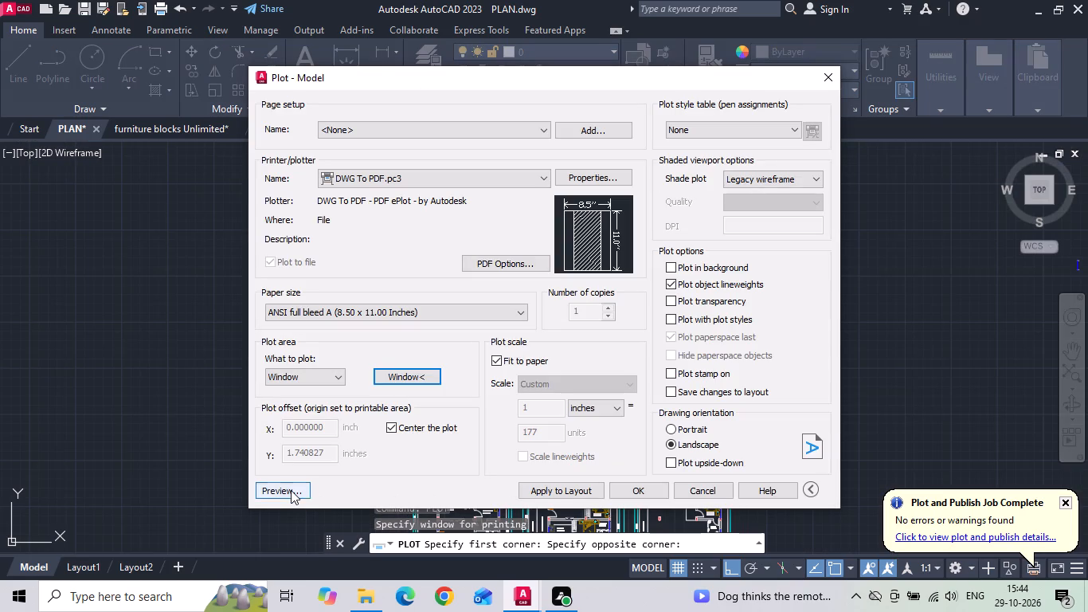
scroll(571, 259, up, 2)
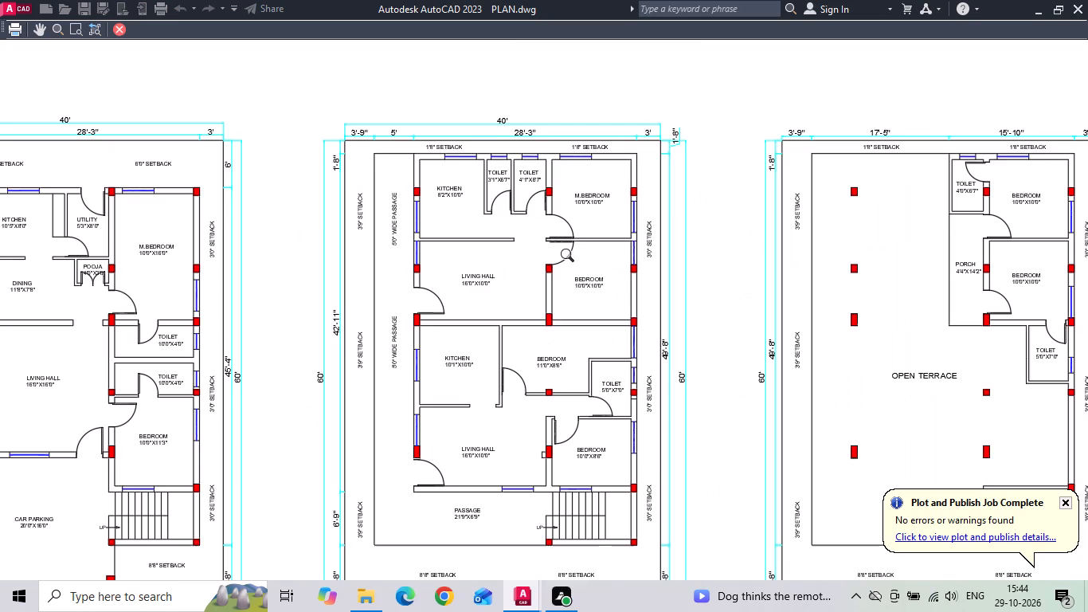
scroll(568, 260, up, 1)
key(space)
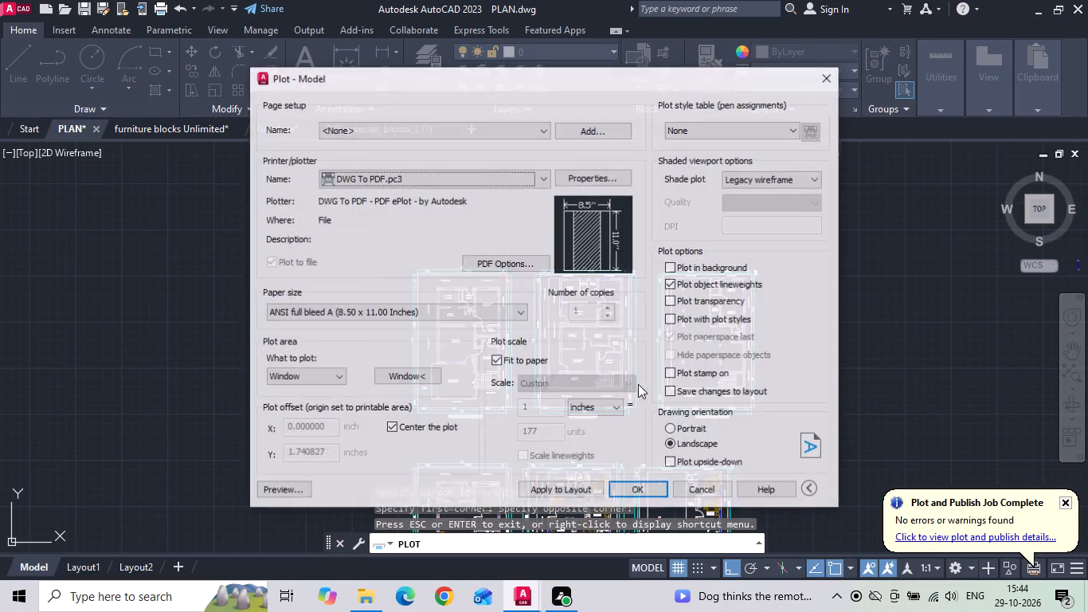
Plot the sheet to a PDF named PLAN DIM in the 29102026 folder and close the opened PDF.
click(655, 492)
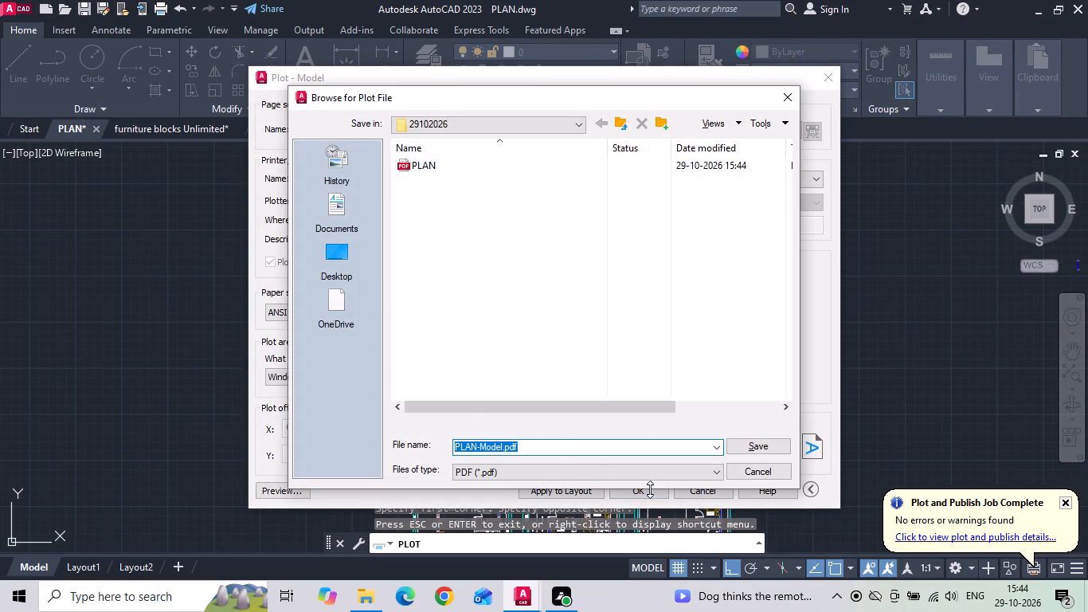
click(536, 445)
key(BackSpace)
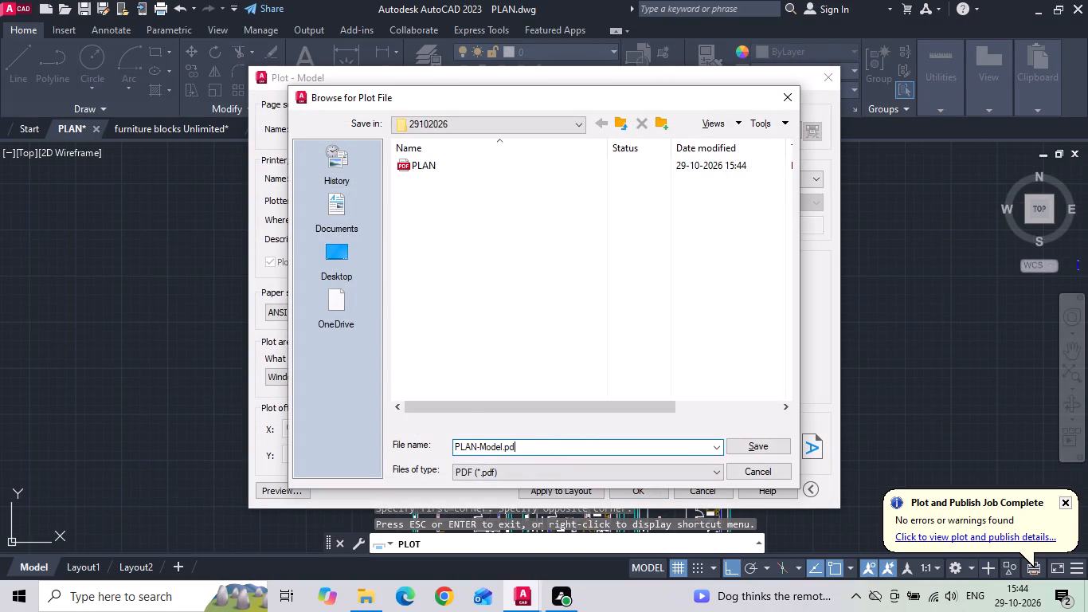
key(BackSpace)
key(BackSpace)
key(BackSpace)
key(BackSpace)
key(BackSpace)
key(BackSpace)
key(BackSpace)
key(BackSpace)
key(BackSpace)
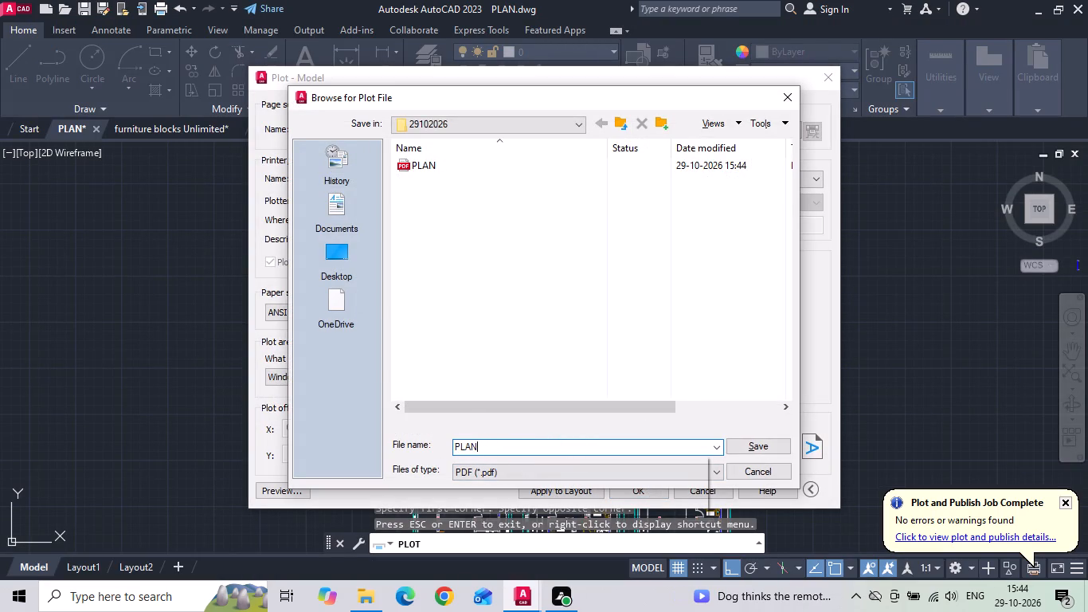
key(space)
text(DIME)
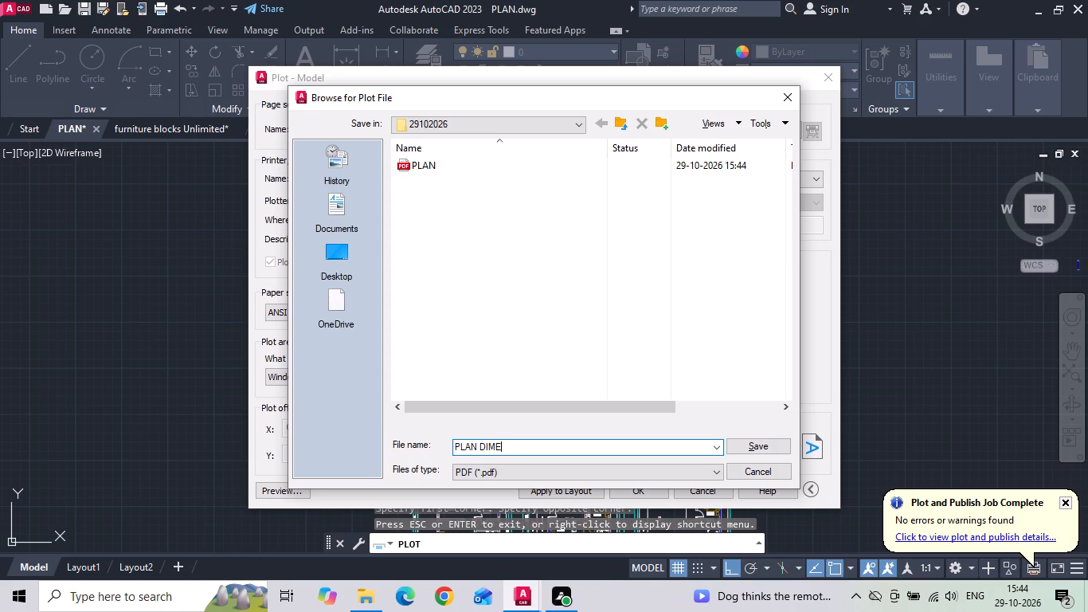
key(BackSpace)
key(Return)
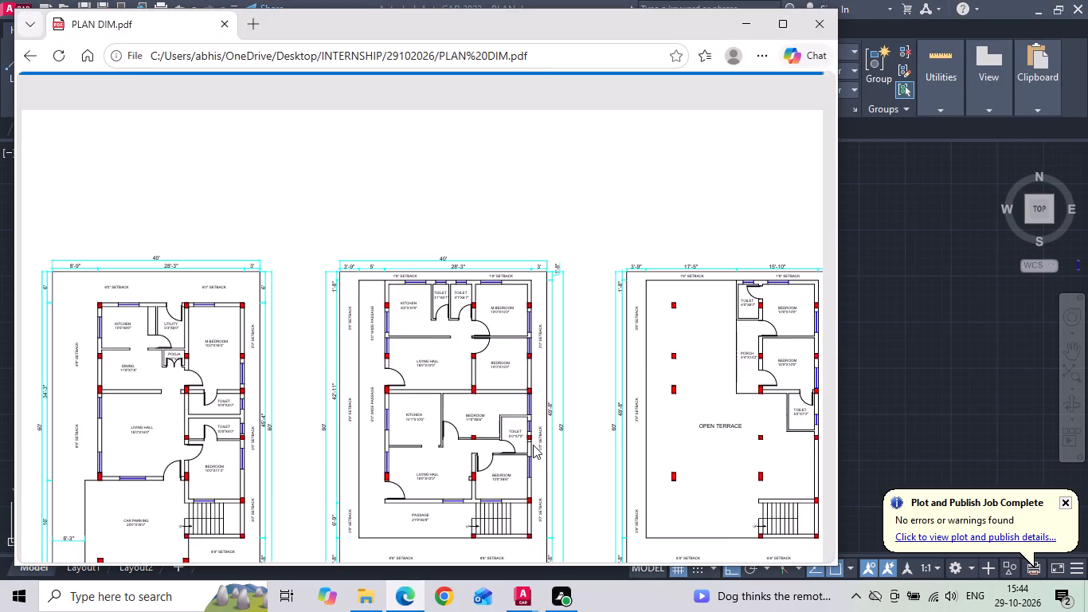
key(Escape)
click(810, 21)
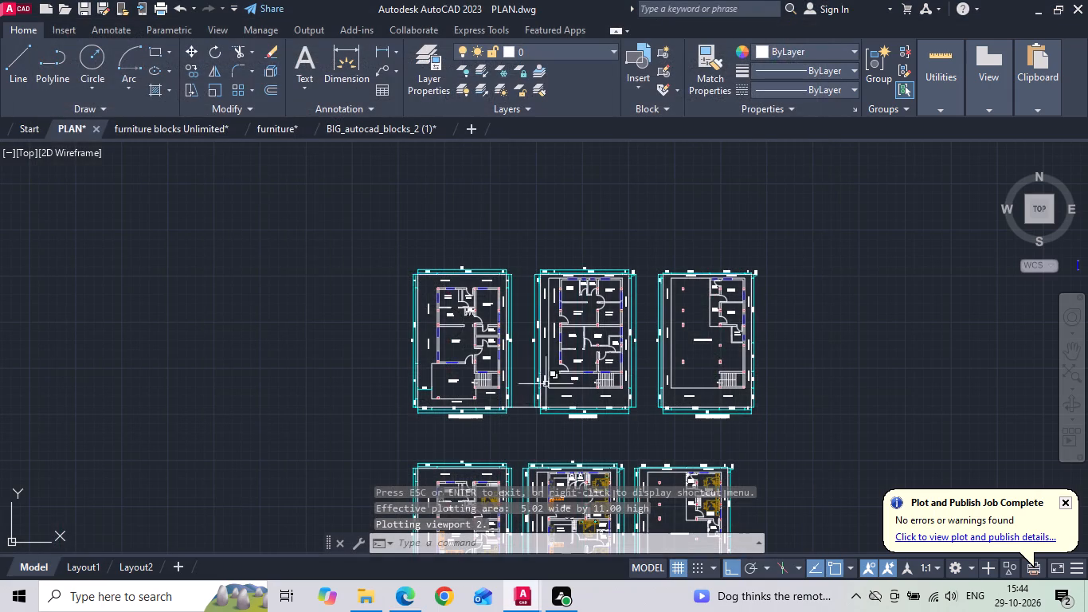
Erase the stray horizontal line joining the unfurnished ground and first floor plans.
click(525, 405)
click(516, 418)
key(Delete)
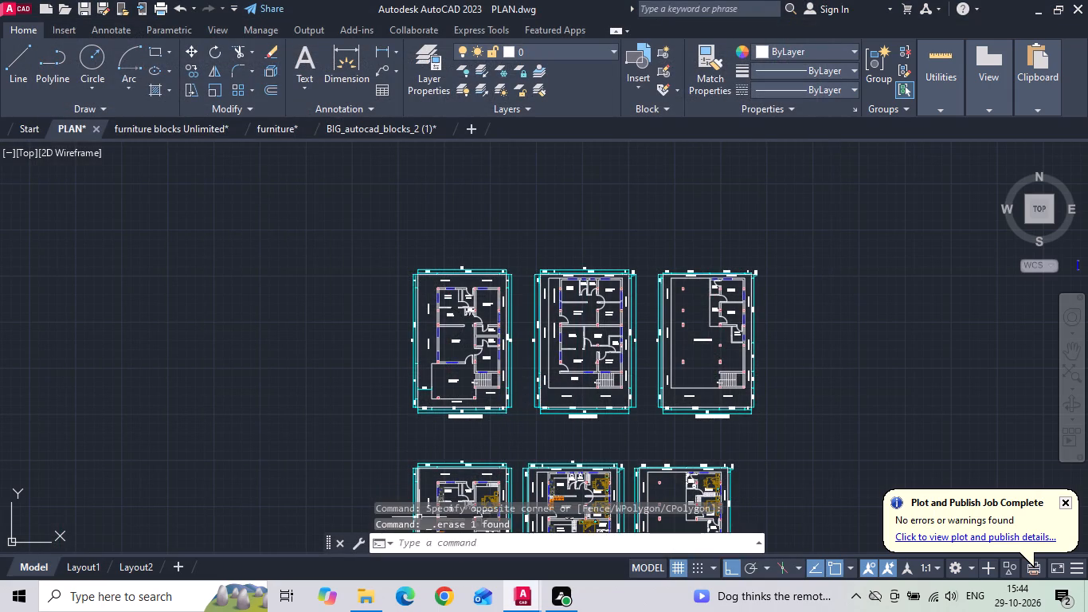
Erase the small stray objects lying in the empty area east of the unfurnished second floor plan.
scroll(604, 172, down, 1)
click(468, 334)
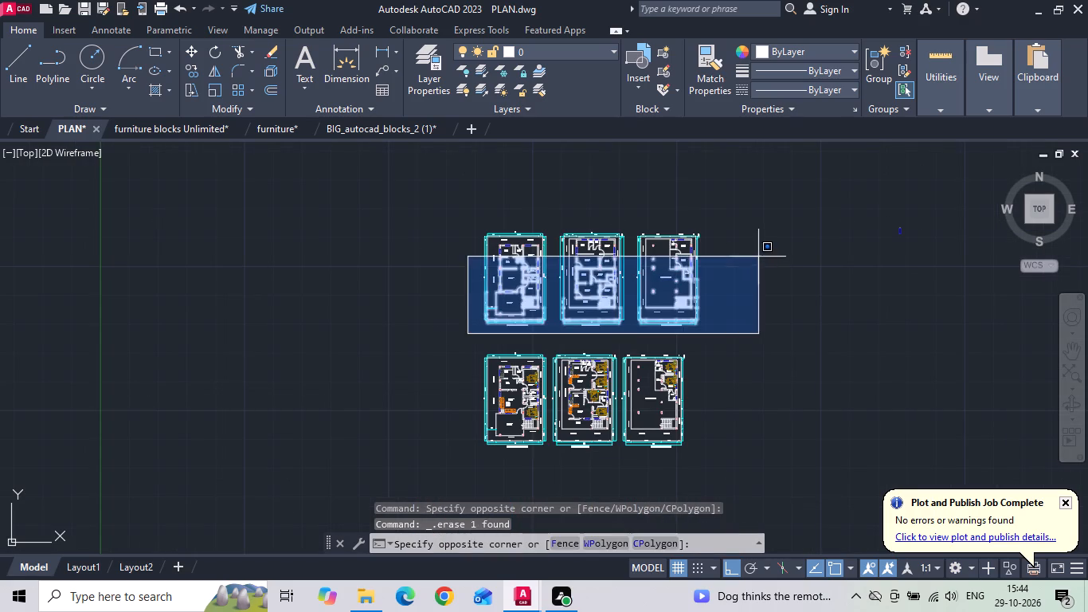
key(Escape)
drag(865, 202, 933, 279)
click(954, 293)
key(Delete)
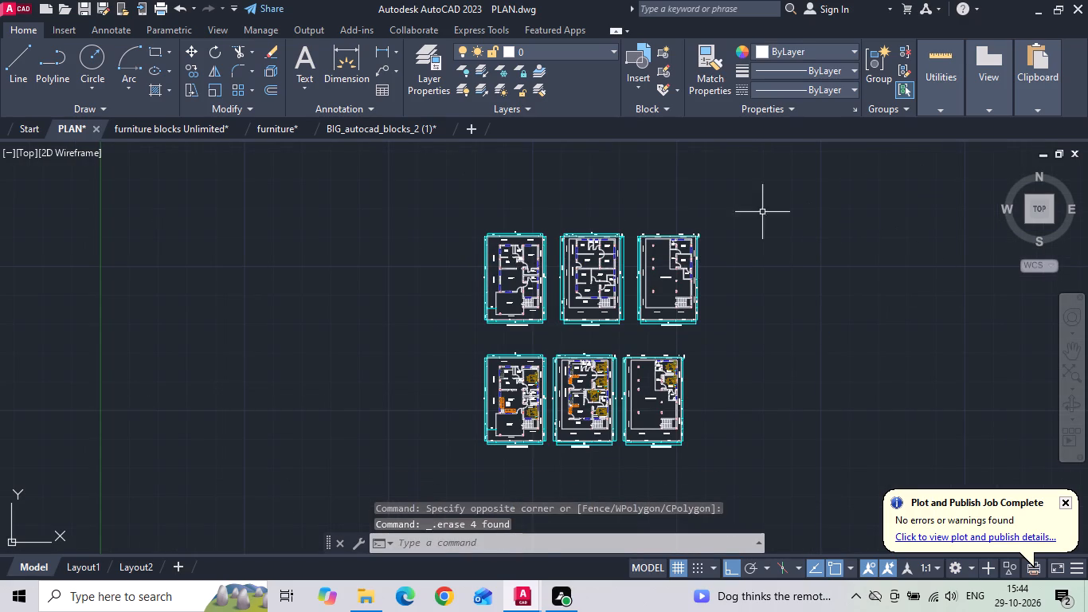
Move the three unfurnished floor plans straight down to form a row below the furnished plans.
drag(743, 204, 700, 234)
click(416, 344)
right_click(416, 343)
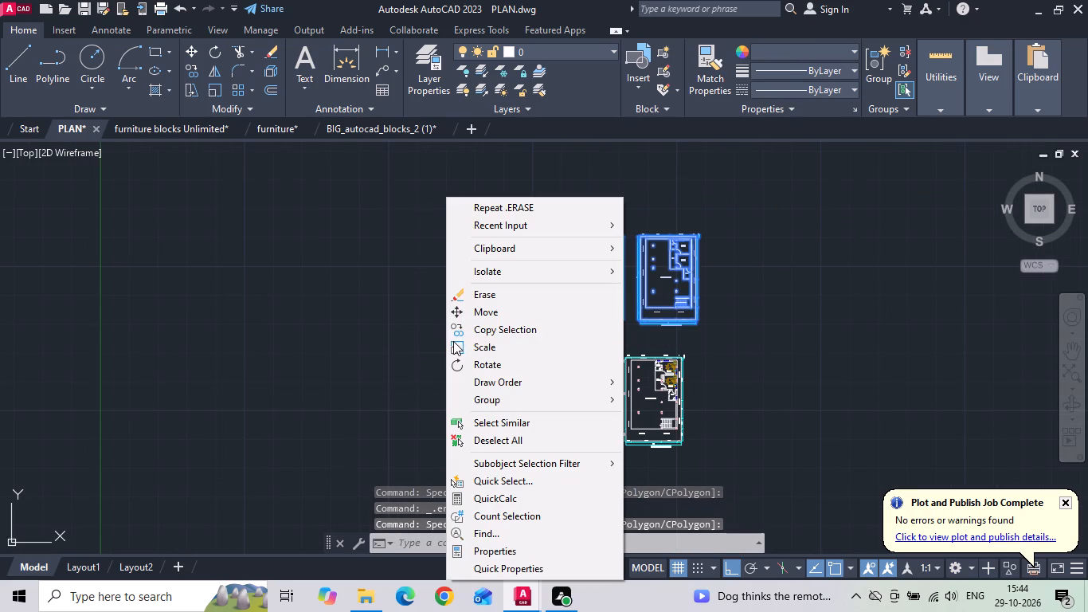
click(485, 312)
drag(813, 249, 815, 299)
middle_drag(796, 412, 793, 273)
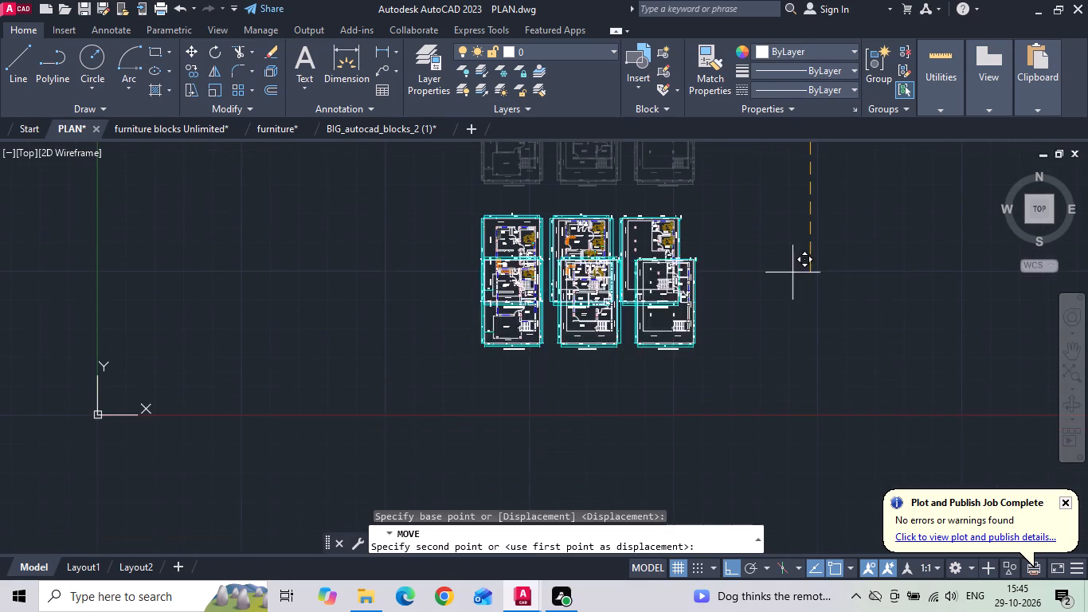
click(769, 336)
key(Escape)
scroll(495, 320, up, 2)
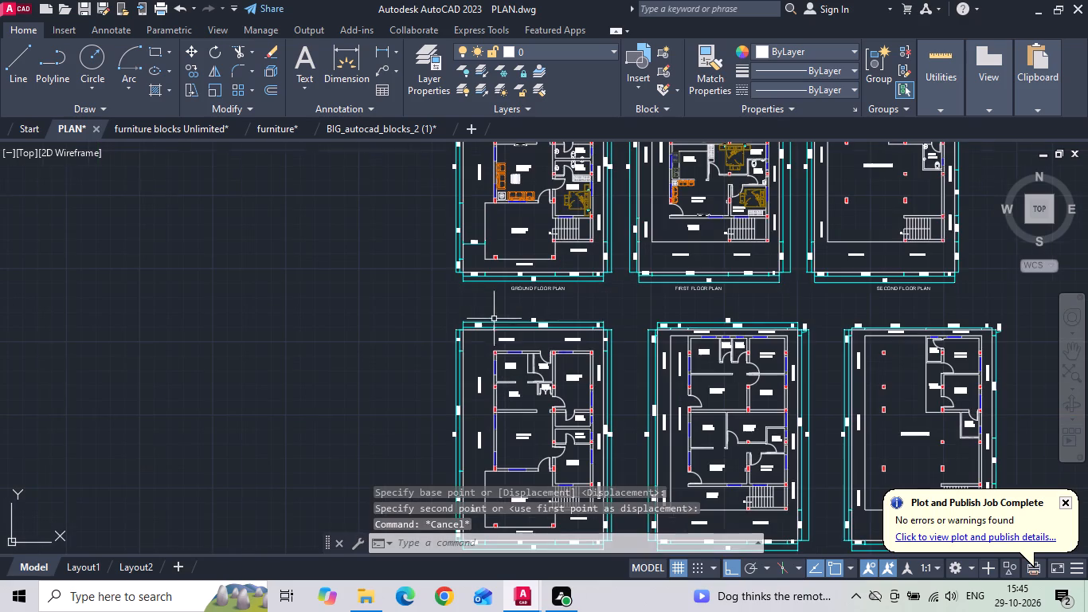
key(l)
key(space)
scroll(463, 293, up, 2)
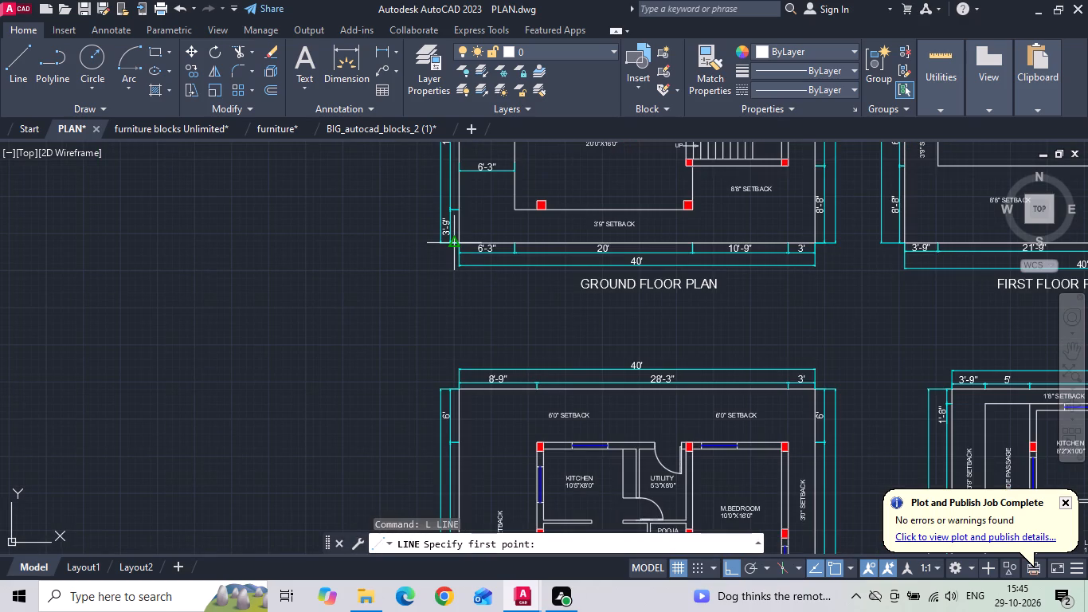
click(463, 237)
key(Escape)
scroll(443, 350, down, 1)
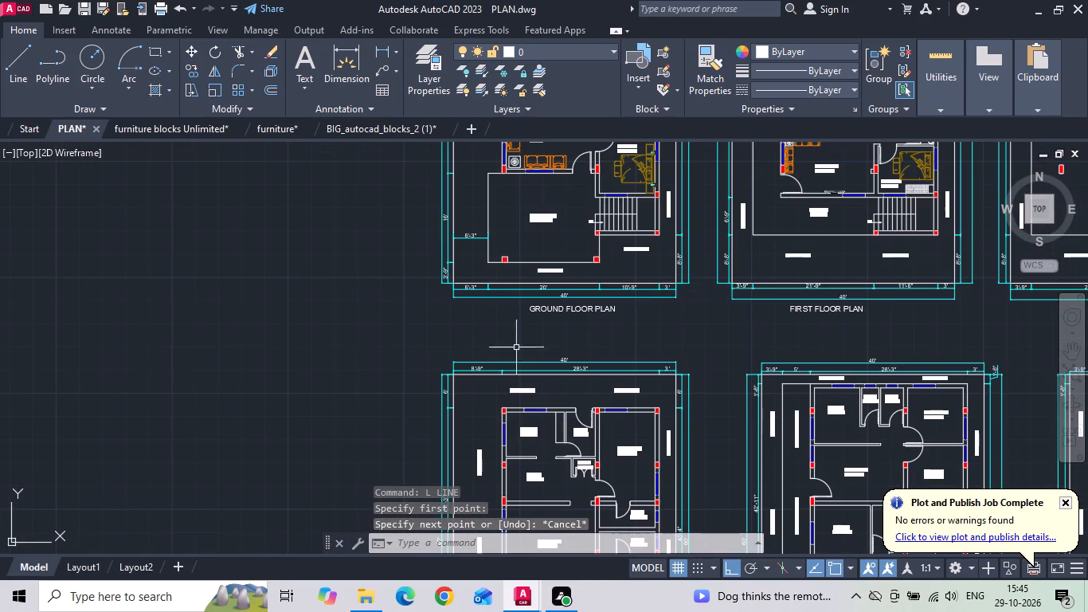
Draw a vertical guide line from the furnished first floor plan's lower-left corner down to the unfurnished plan's top boundary level.
key(l)
key(space)
scroll(743, 322, up, 2)
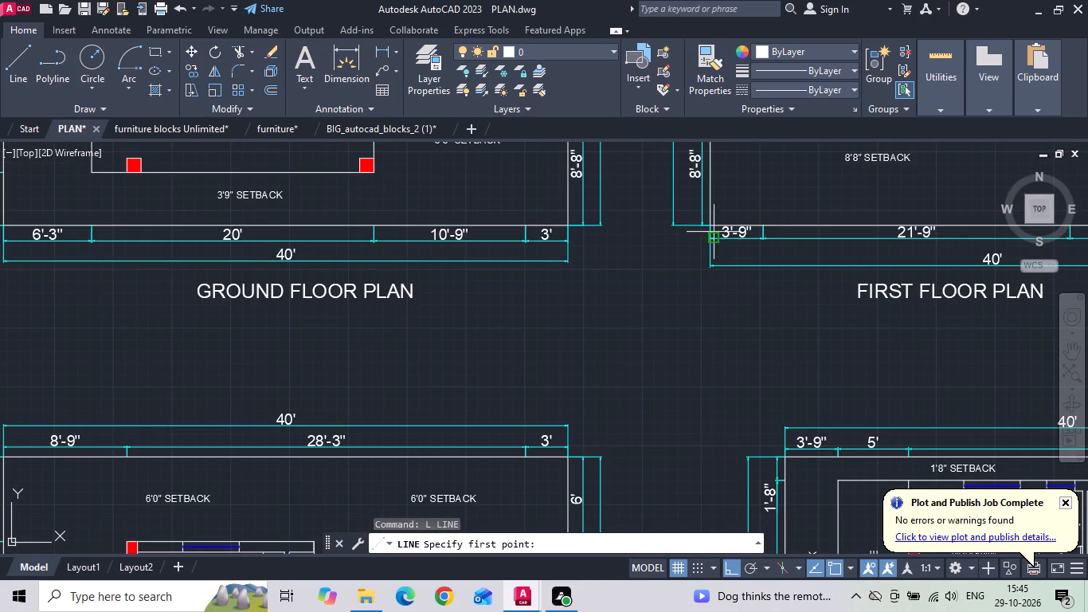
drag(714, 222, 714, 231)
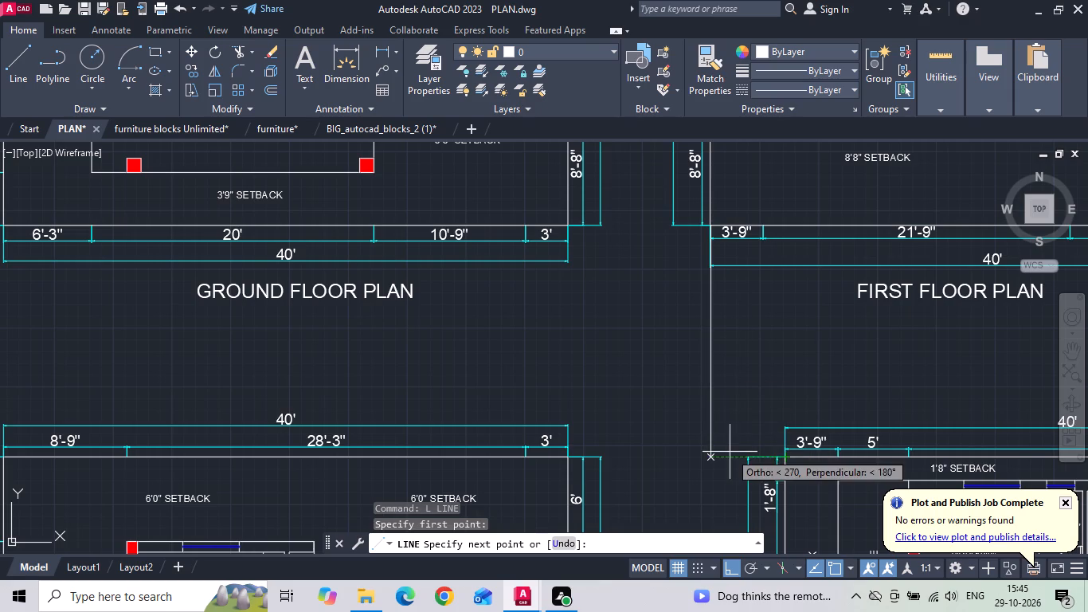
click(730, 452)
scroll(669, 340, down, 3)
key(Escape)
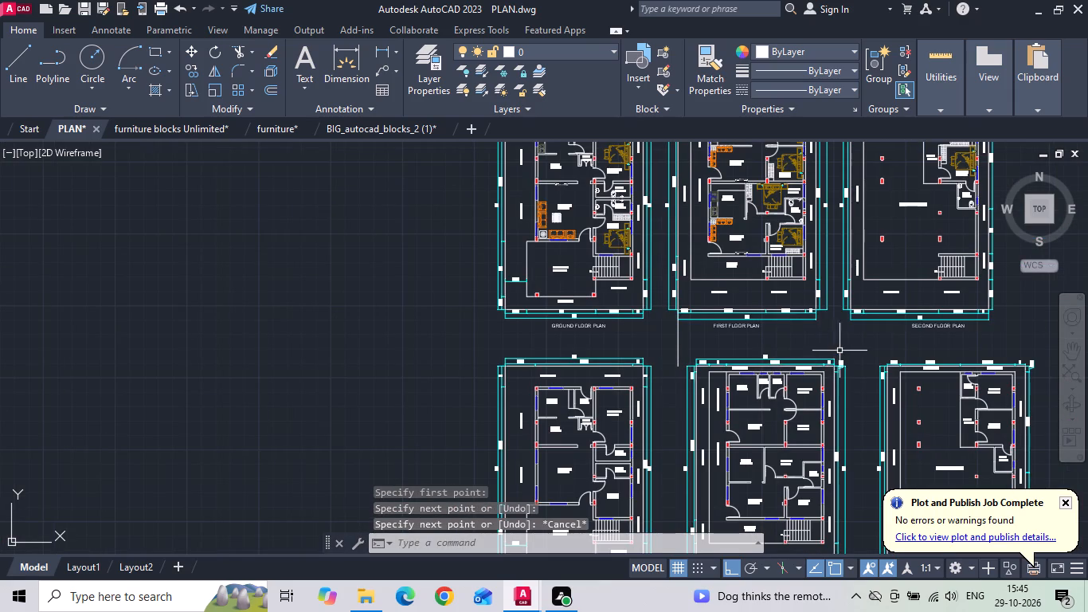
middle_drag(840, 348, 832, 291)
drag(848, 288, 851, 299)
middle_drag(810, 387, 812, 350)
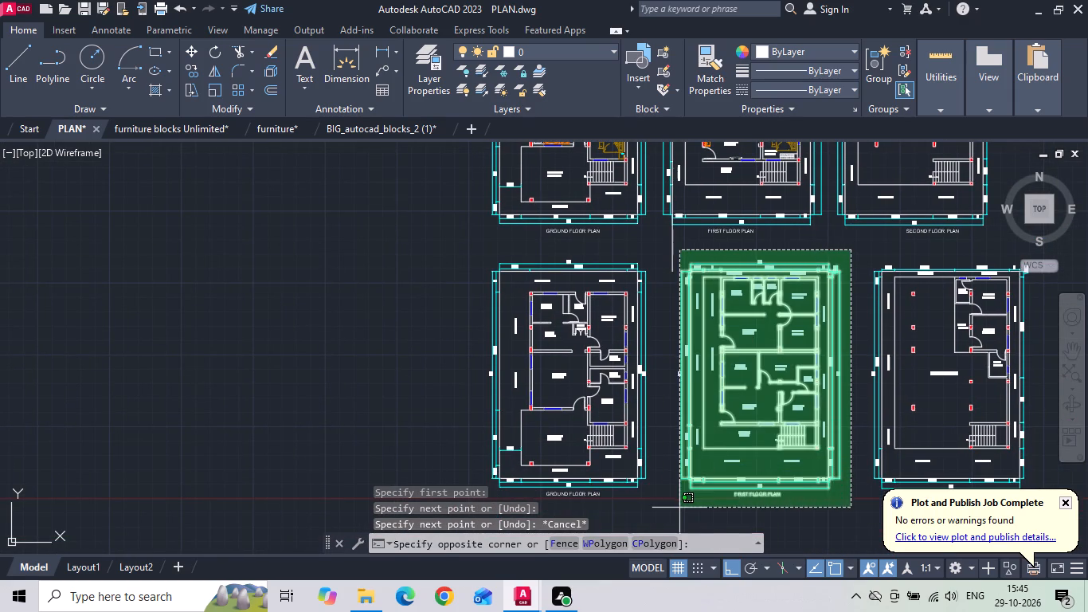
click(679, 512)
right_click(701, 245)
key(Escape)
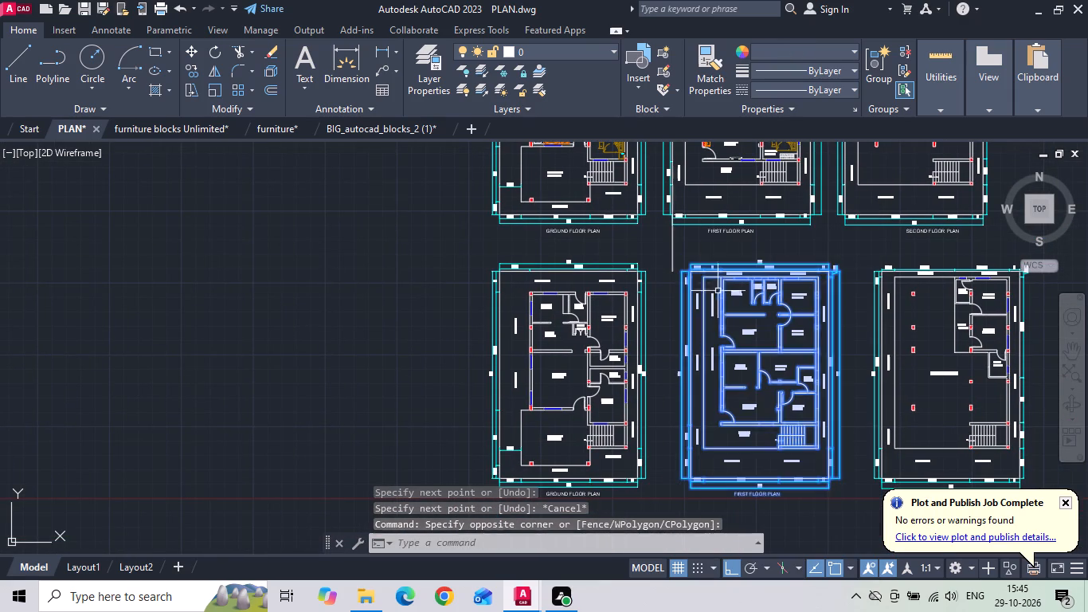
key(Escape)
Move the vertical guide line from its lower end onto the unfurnished first floor plan's upper-left boundary corner.
middle_drag(688, 258, 685, 295)
scroll(675, 281, up, 1)
key(Escape)
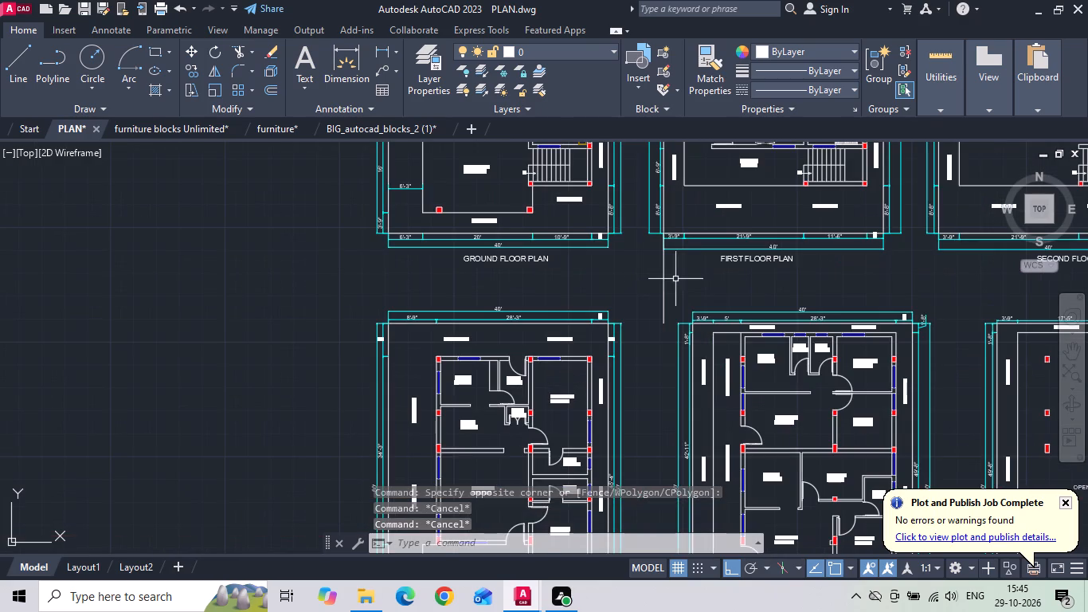
drag(675, 279, 660, 280)
click(646, 282)
right_click(646, 280)
click(711, 290)
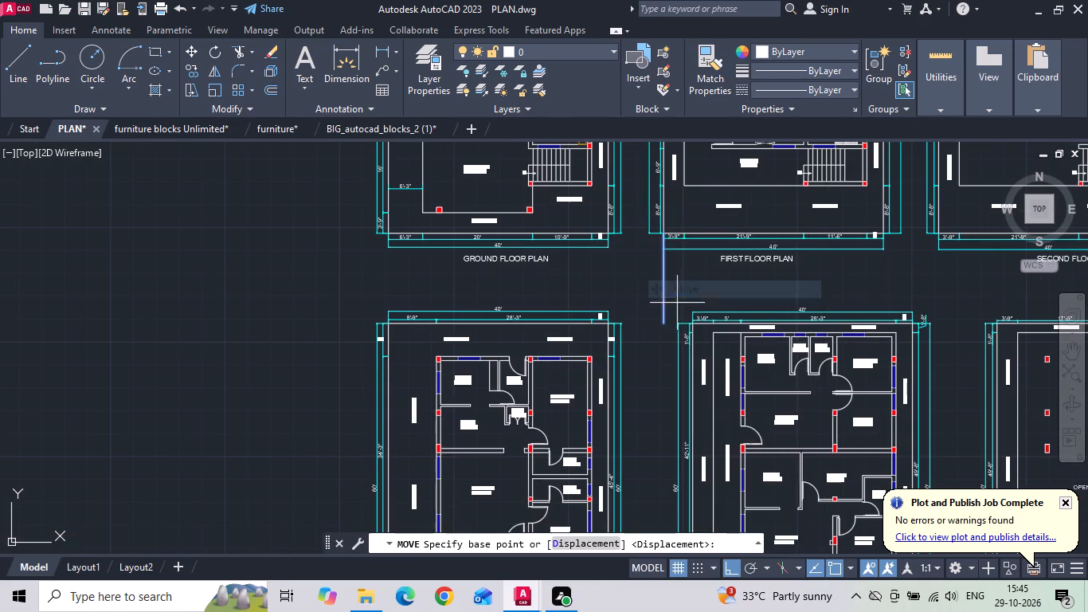
scroll(677, 303, up, 2)
click(638, 355)
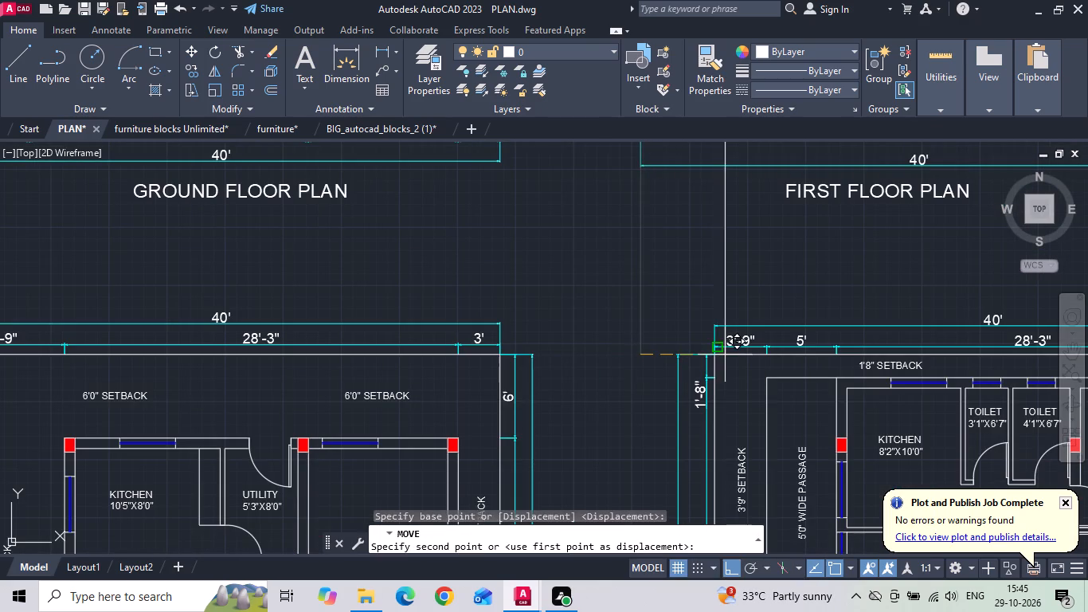
click(715, 357)
Move the furnished first and second floor plans horizontally so the first floor plan's lower-left boundary corner meets the guide line's upper end.
scroll(674, 366, down, 4)
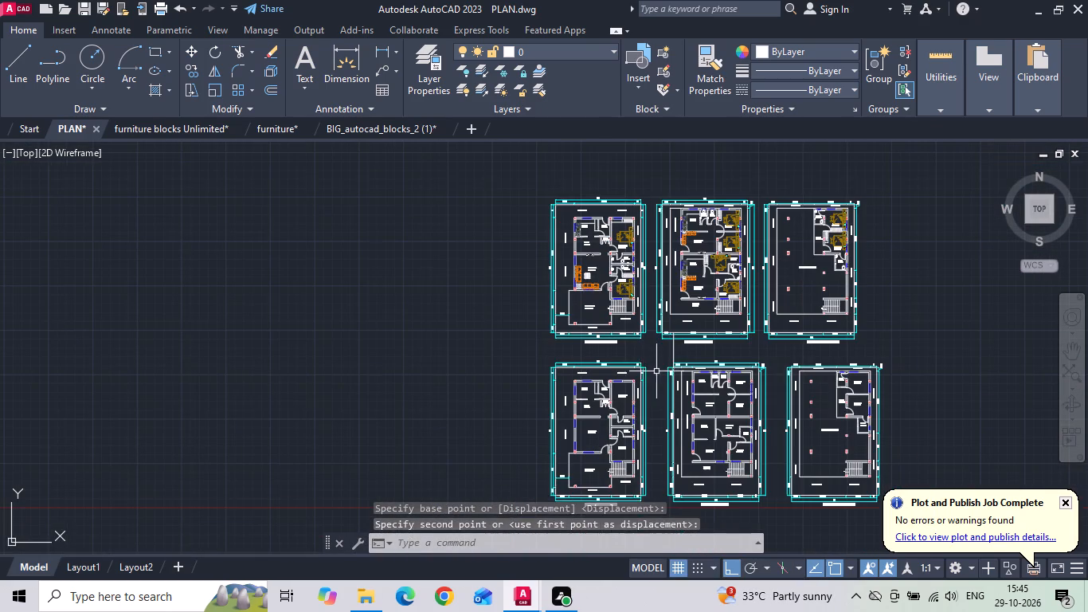
key(Escape)
click(656, 347)
click(890, 180)
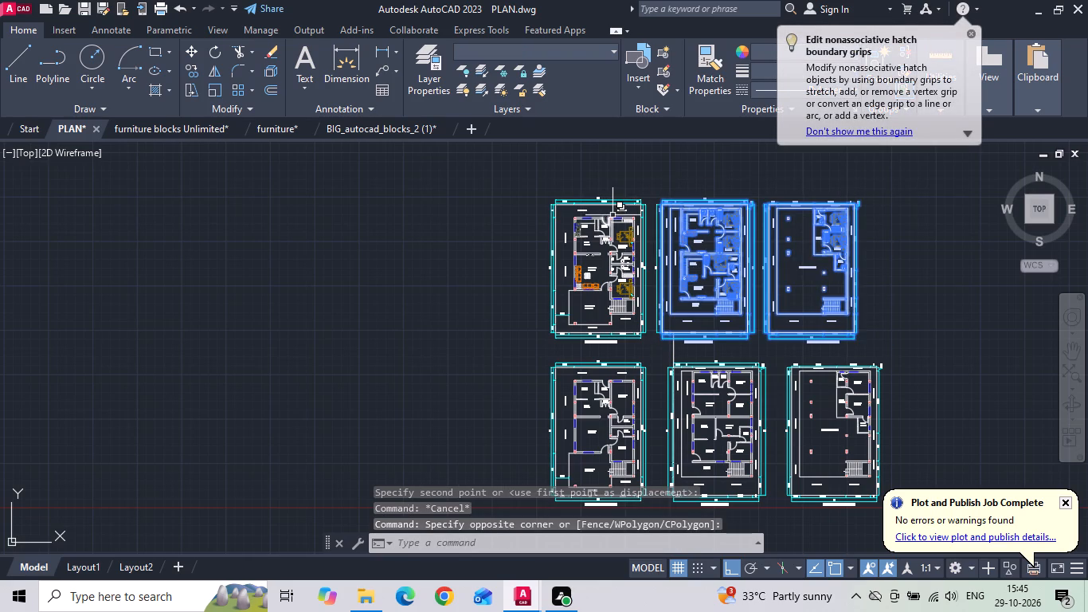
scroll(603, 206, up, 2)
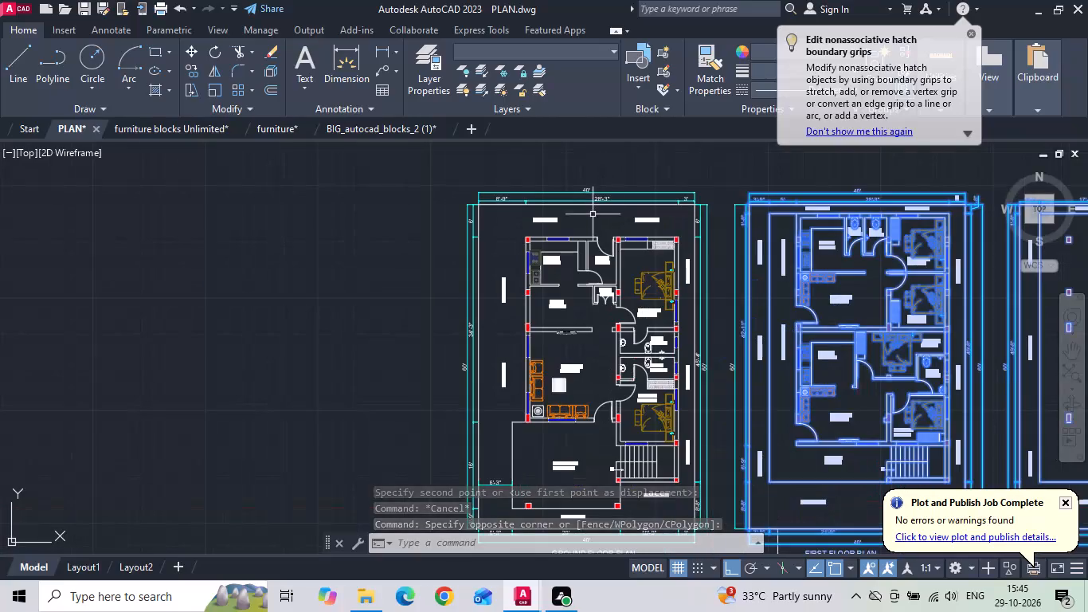
click(735, 227)
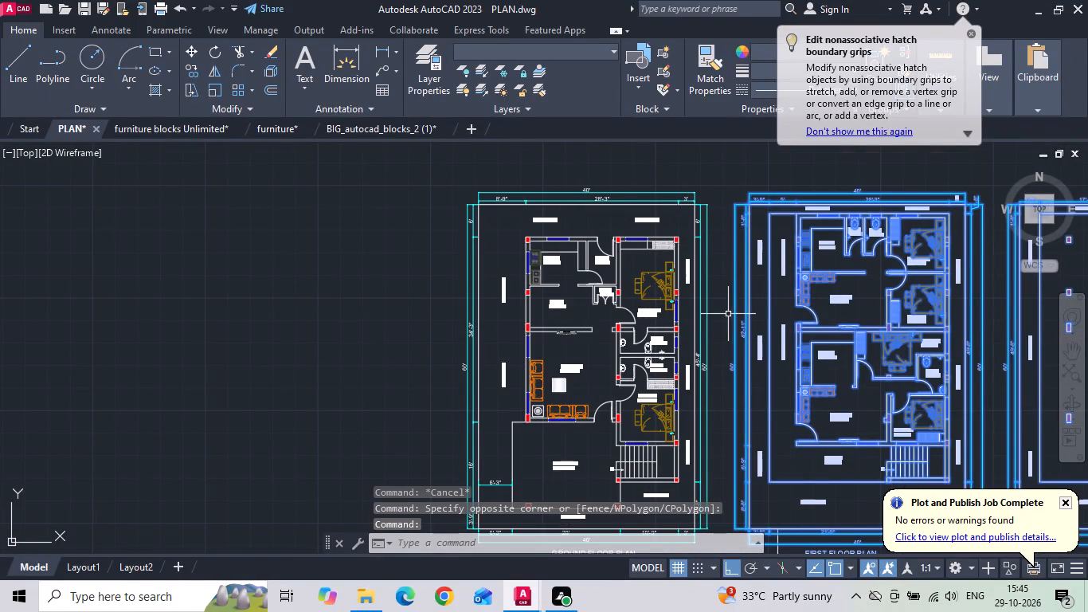
right_click(717, 205)
click(729, 315)
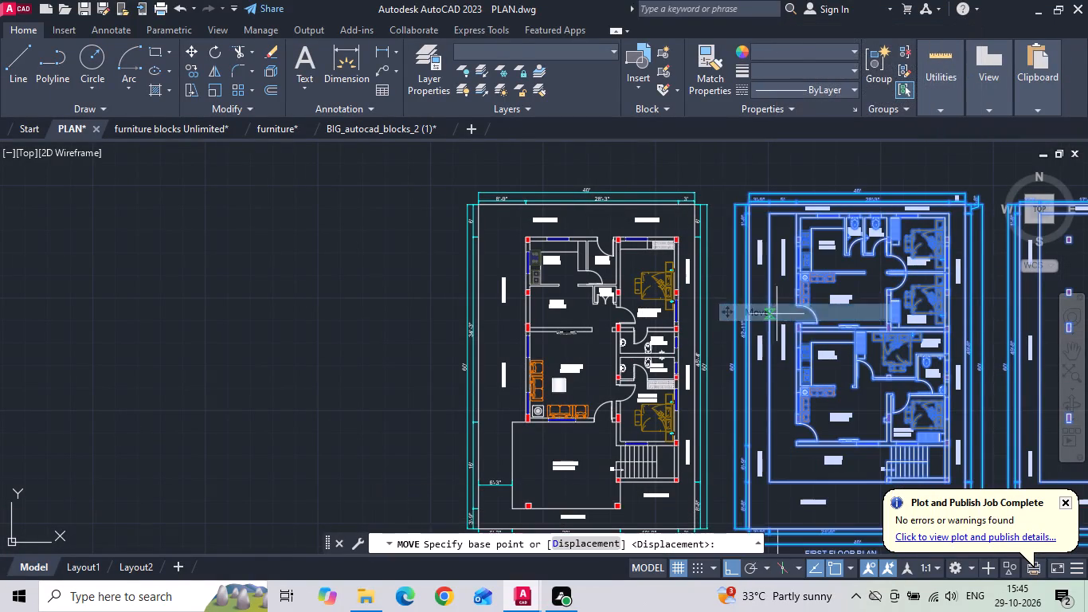
middle_drag(814, 317, 730, 205)
scroll(728, 413, up, 2)
scroll(627, 428, up, 2)
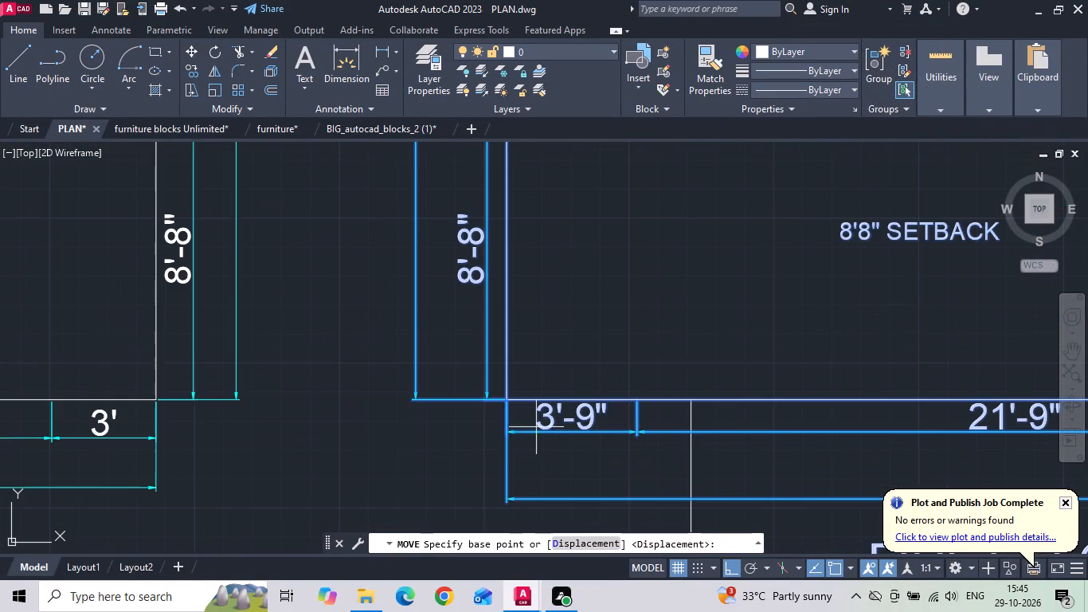
click(507, 398)
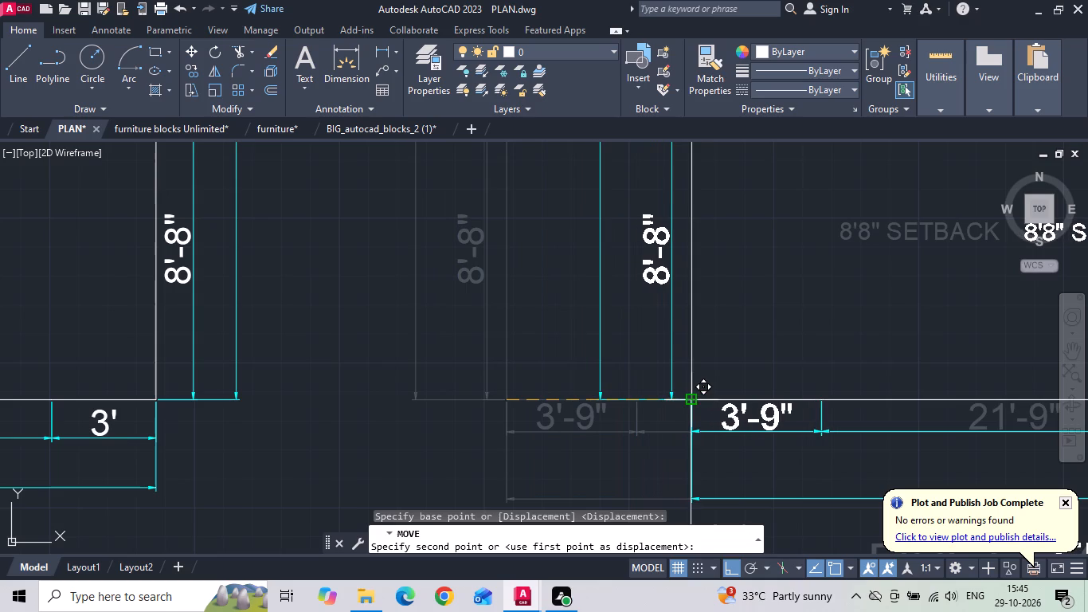
click(691, 401)
Move the vertical guide line from its lower end onto the unfurnished second floor plan's upper-left boundary corner.
scroll(644, 342, down, 2)
click(666, 448)
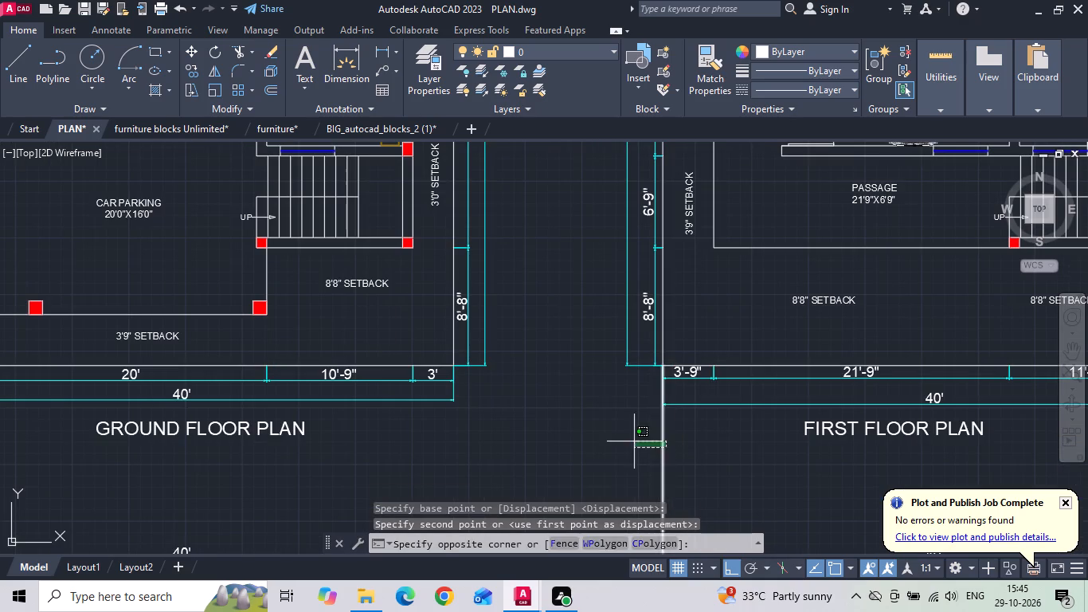
click(633, 441)
right_click(620, 422)
click(687, 131)
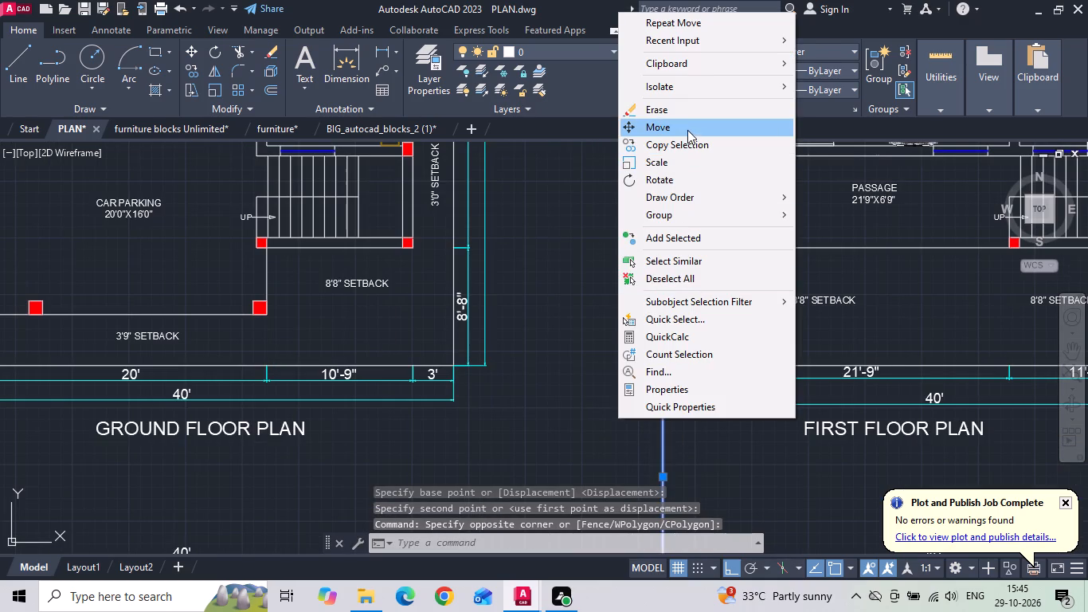
middle_drag(645, 349, 609, 156)
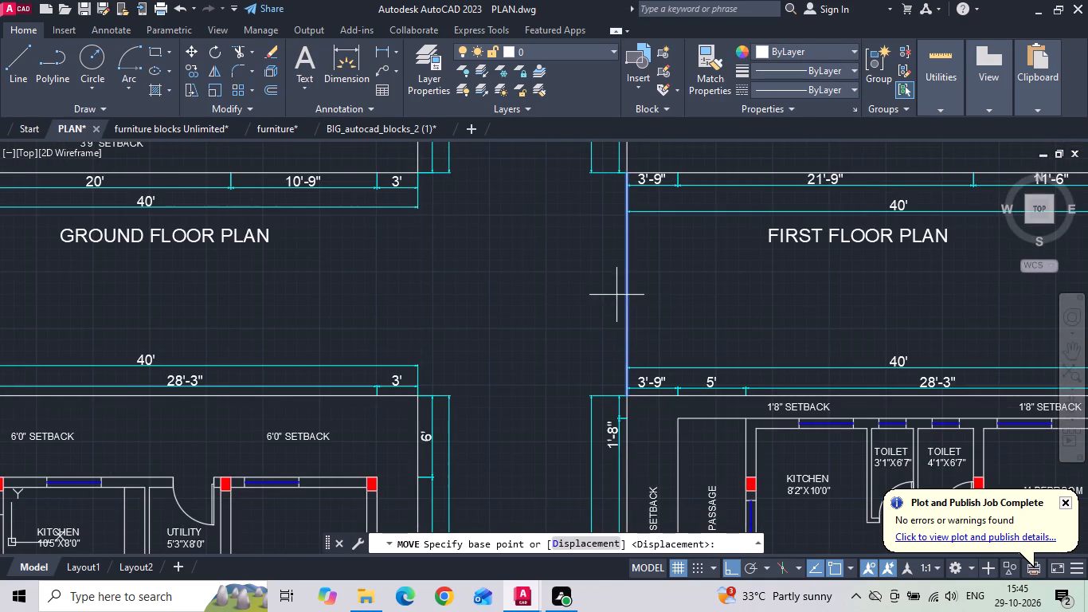
click(625, 399)
scroll(522, 355, down, 1)
middle_drag(869, 350, 754, 321)
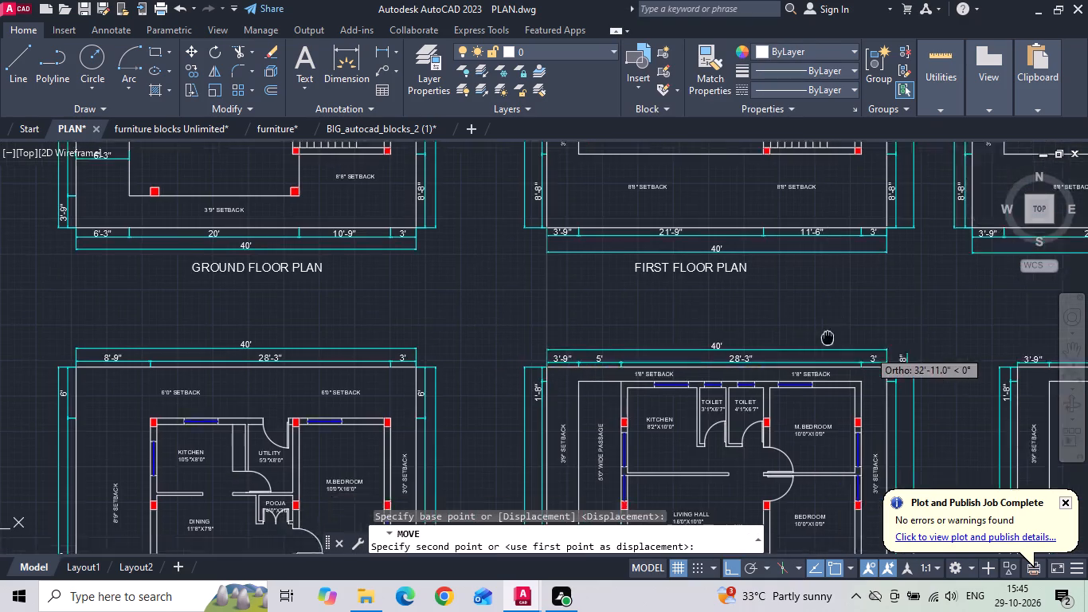
middle_drag(754, 321, 511, 286)
scroll(773, 324, up, 2)
click(586, 312)
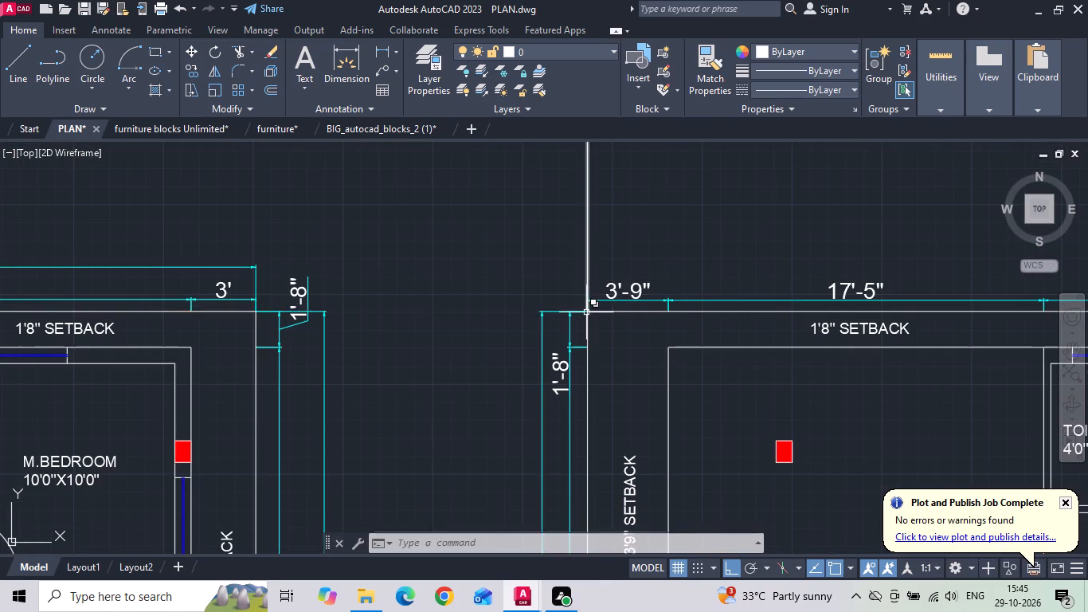
scroll(597, 354, down, 3)
key(Escape)
Move the furnished second floor plan horizontally from its lower-left boundary corner onto the guide line's upper end.
click(561, 322)
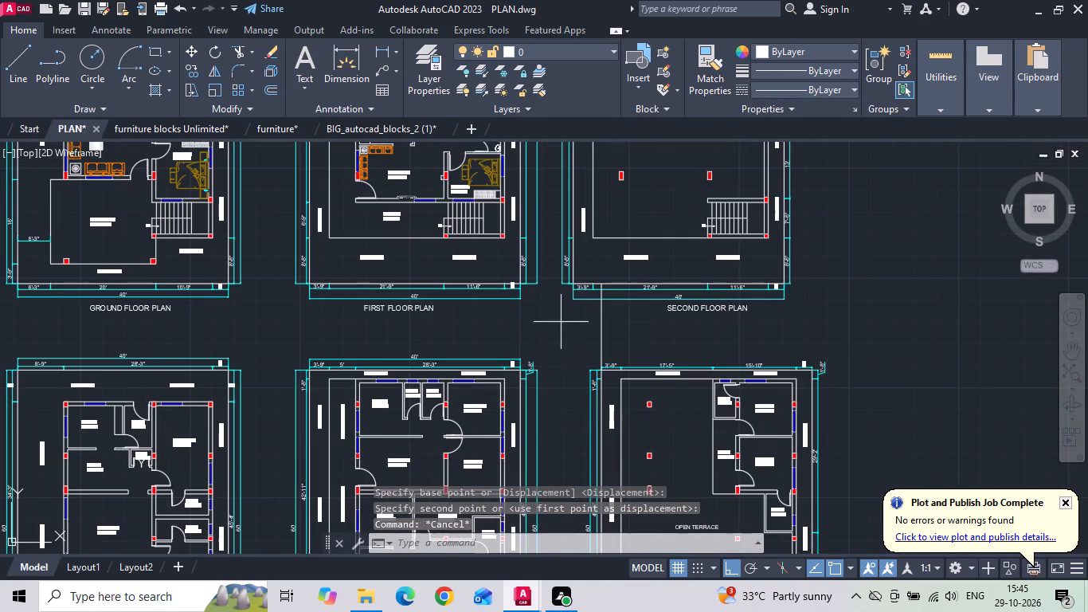
middle_drag(706, 222, 711, 314)
scroll(712, 320, down, 1)
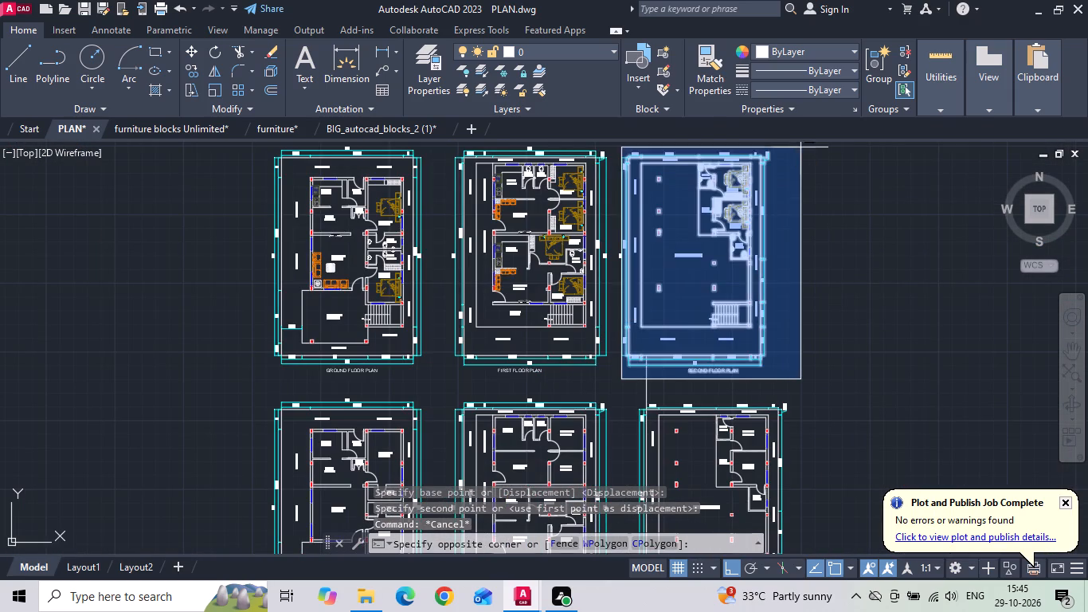
click(800, 143)
middle_drag(733, 194, 733, 208)
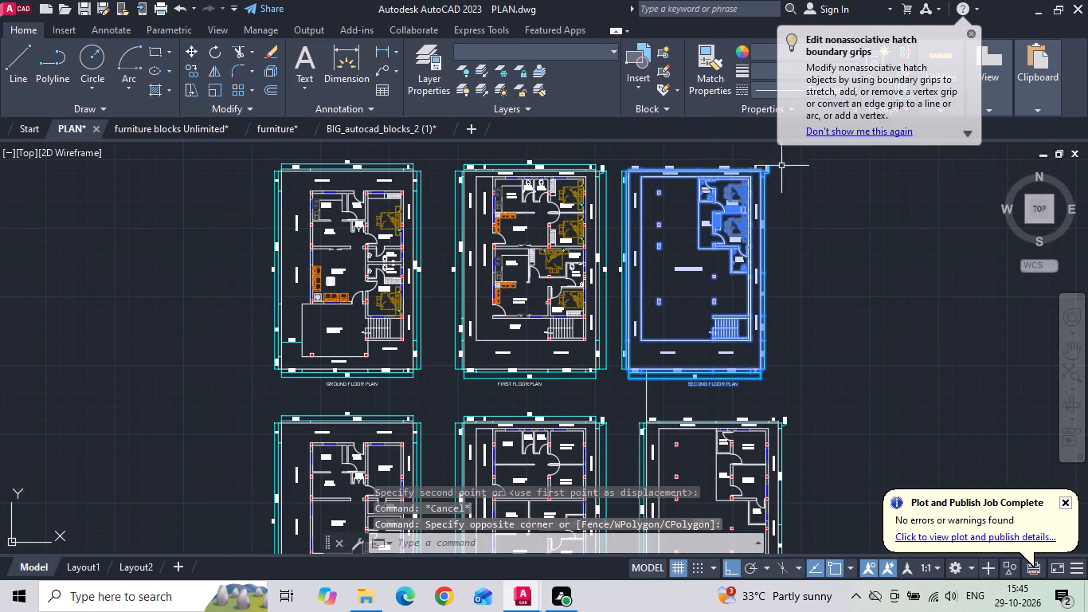
drag(789, 158, 781, 181)
scroll(624, 364, up, 1)
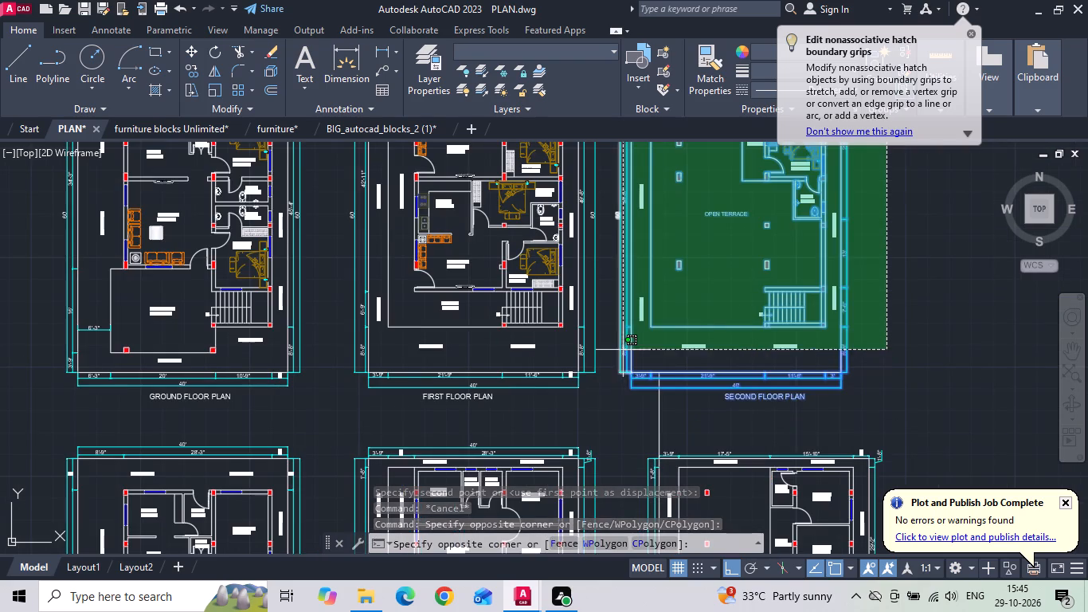
click(612, 320)
right_click(612, 304)
click(644, 315)
scroll(646, 369, up, 1)
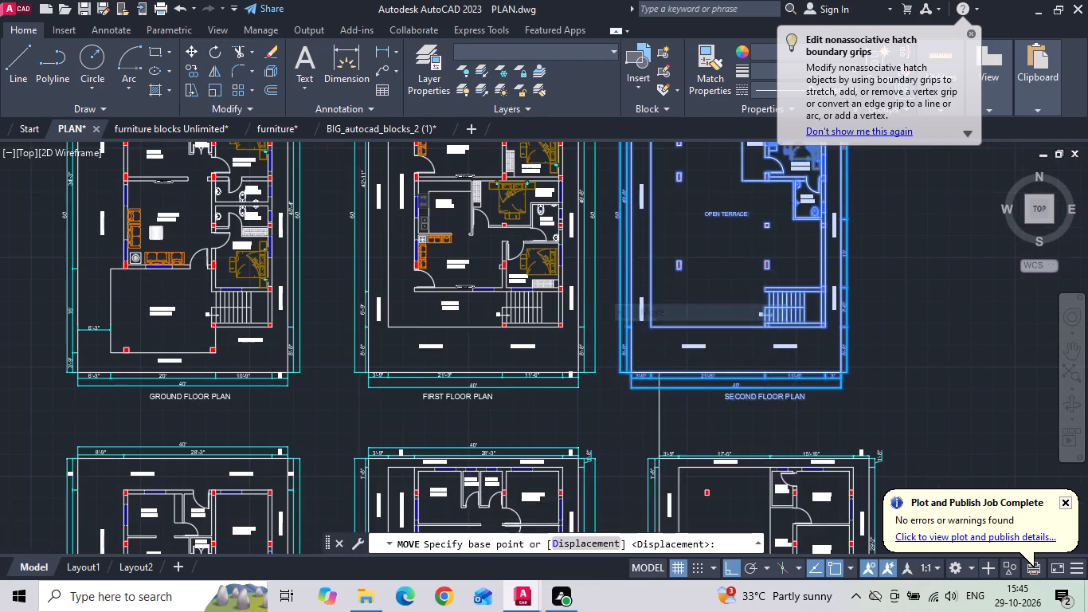
scroll(646, 369, up, 3)
click(555, 367)
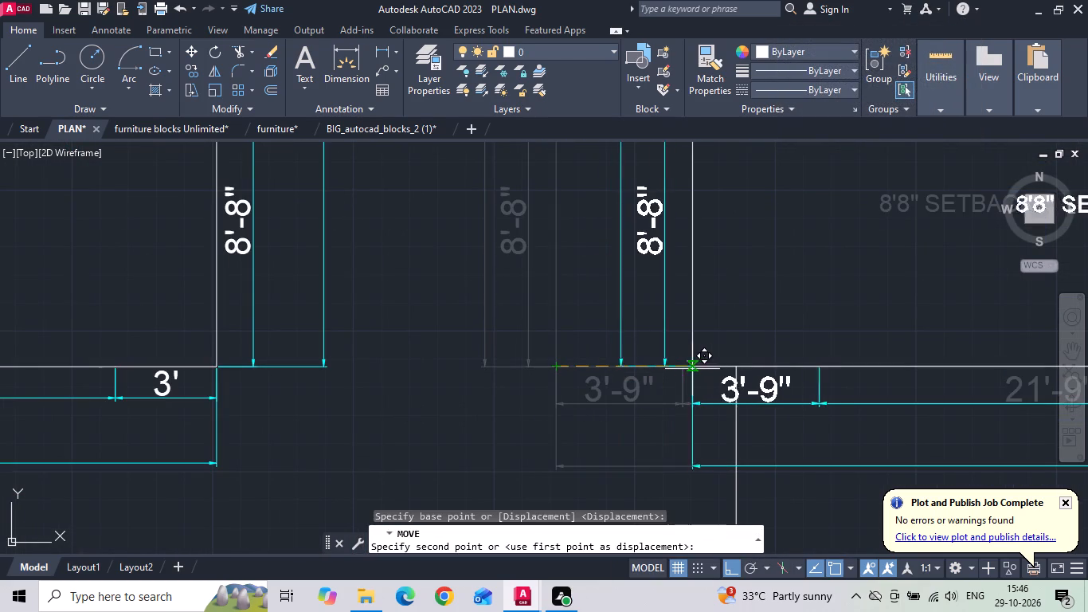
click(734, 366)
Erase the vertical guide line between the two second floor plans.
scroll(714, 331, down, 3)
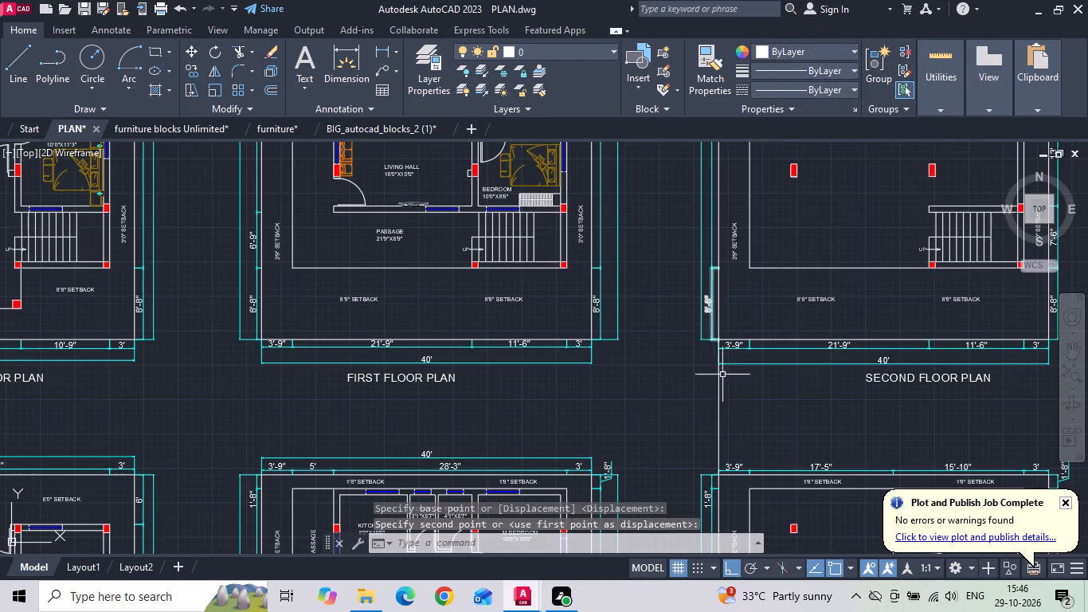
drag(730, 414, 719, 412)
click(707, 409)
key(Delete)
Start a new plot using the <Previous plot> page setup.
scroll(696, 398, down, 3)
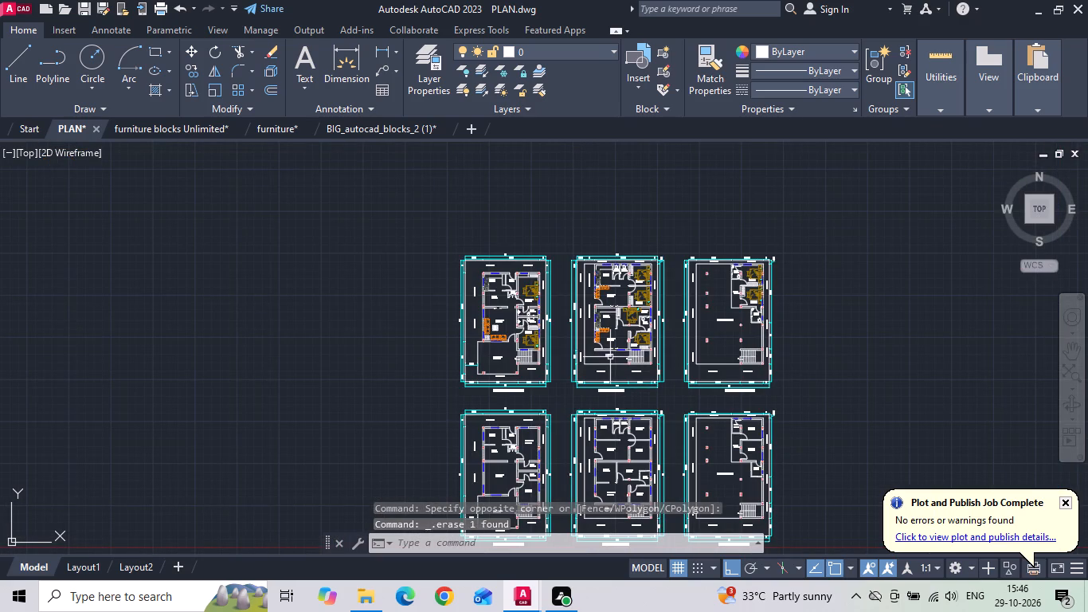
text(PLOT)
key(space)
click(586, 340)
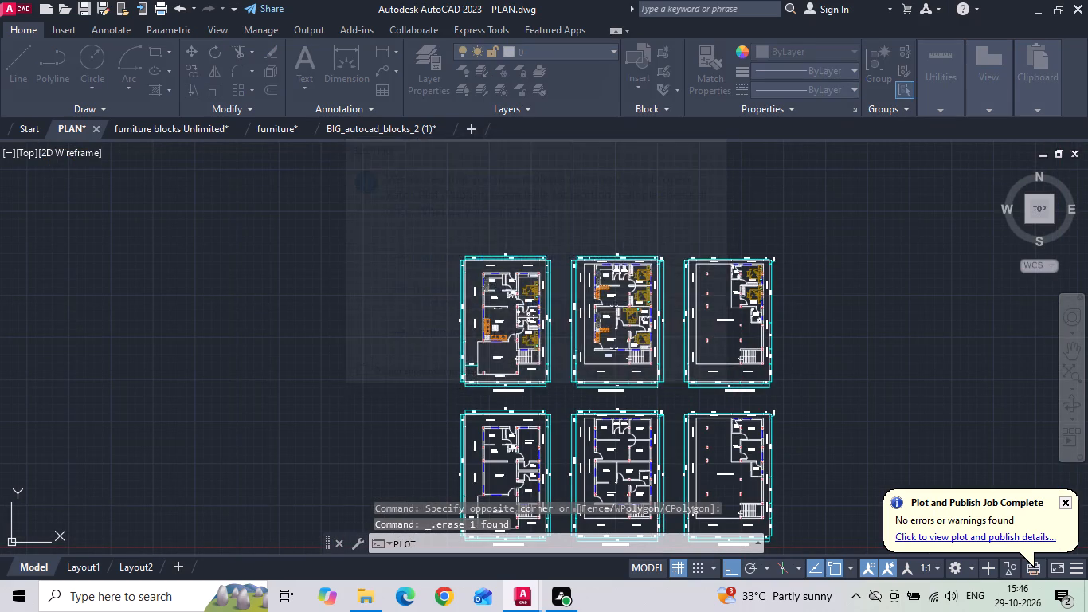
click(389, 130)
click(366, 158)
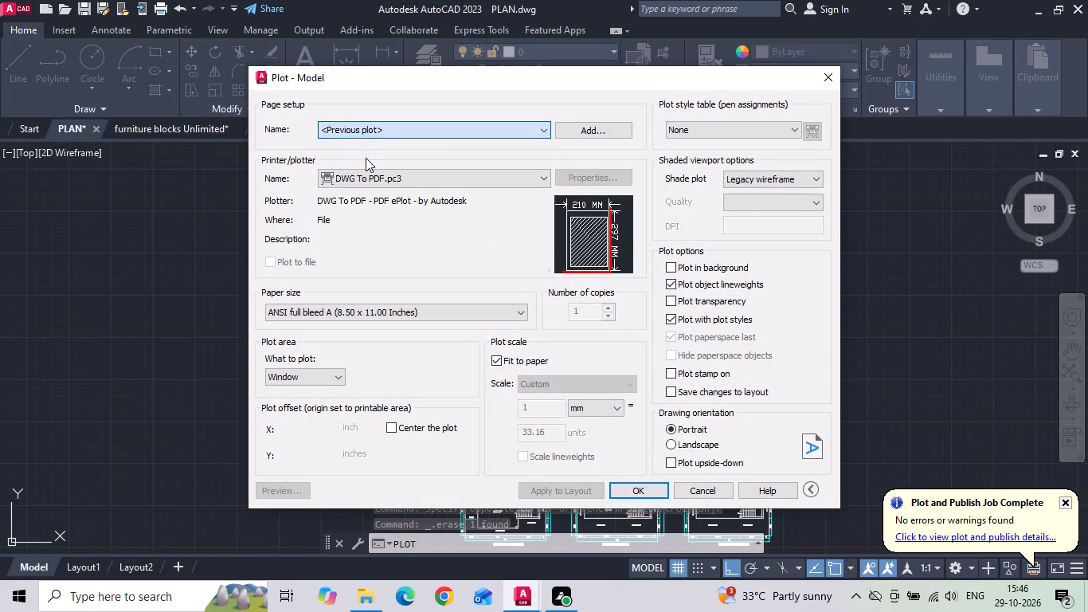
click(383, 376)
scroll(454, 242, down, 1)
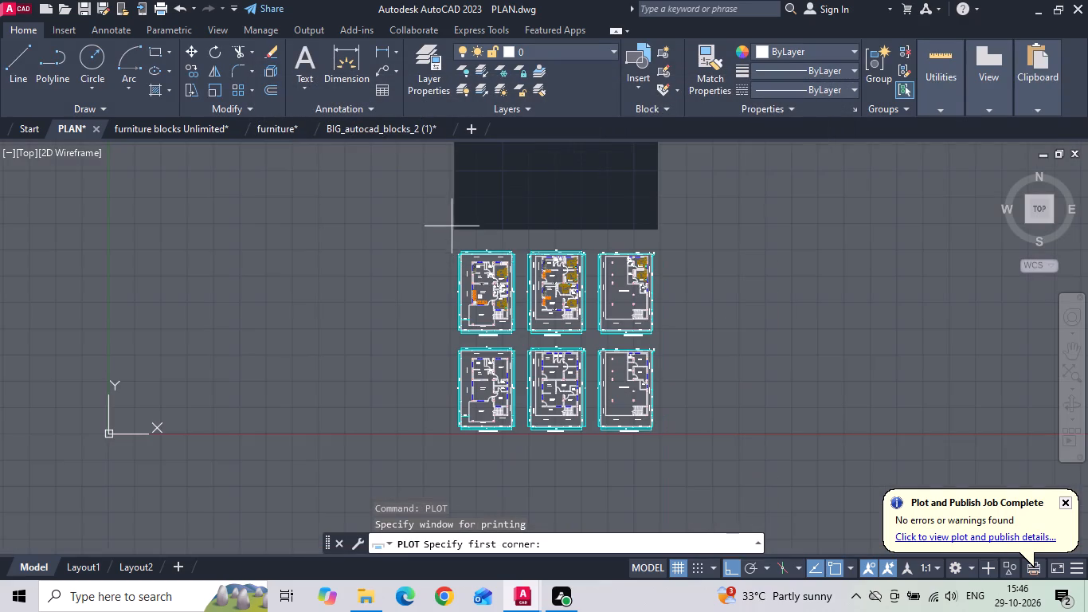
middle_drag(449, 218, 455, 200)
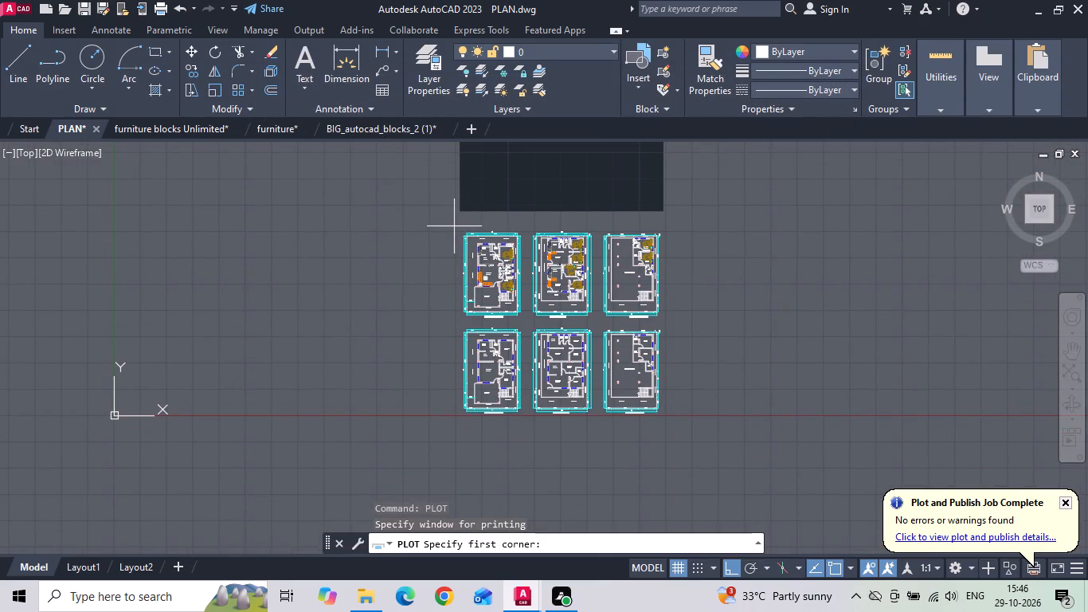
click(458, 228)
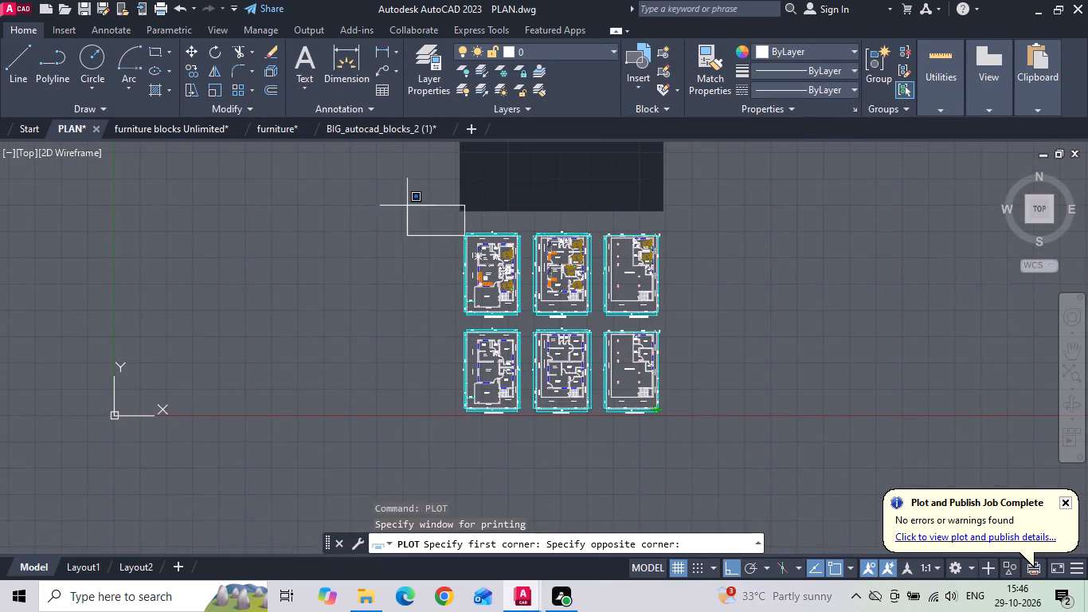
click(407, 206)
Define the plot window so it encloses all six furnished and unfurnished floor plans.
click(403, 377)
scroll(436, 255, up, 2)
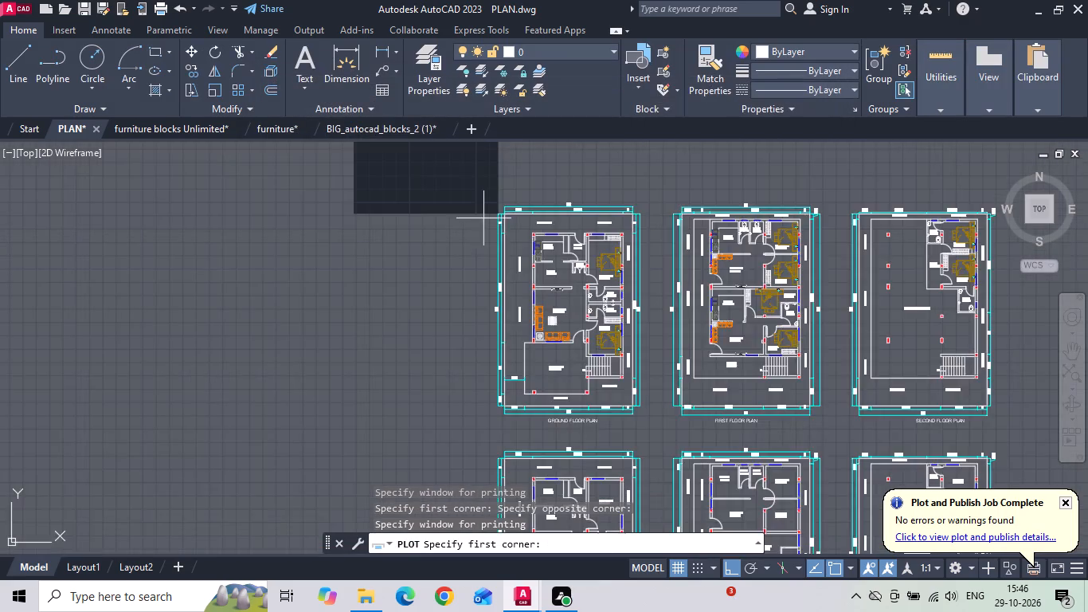
scroll(484, 218, up, 1)
click(485, 182)
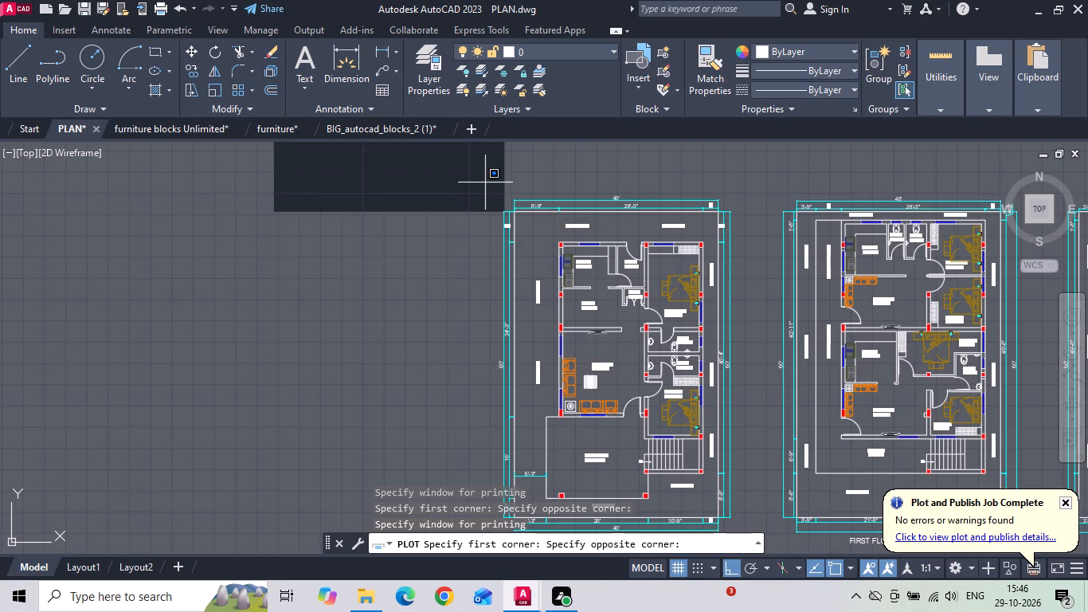
scroll(485, 182, down, 3)
scroll(689, 373, up, 1)
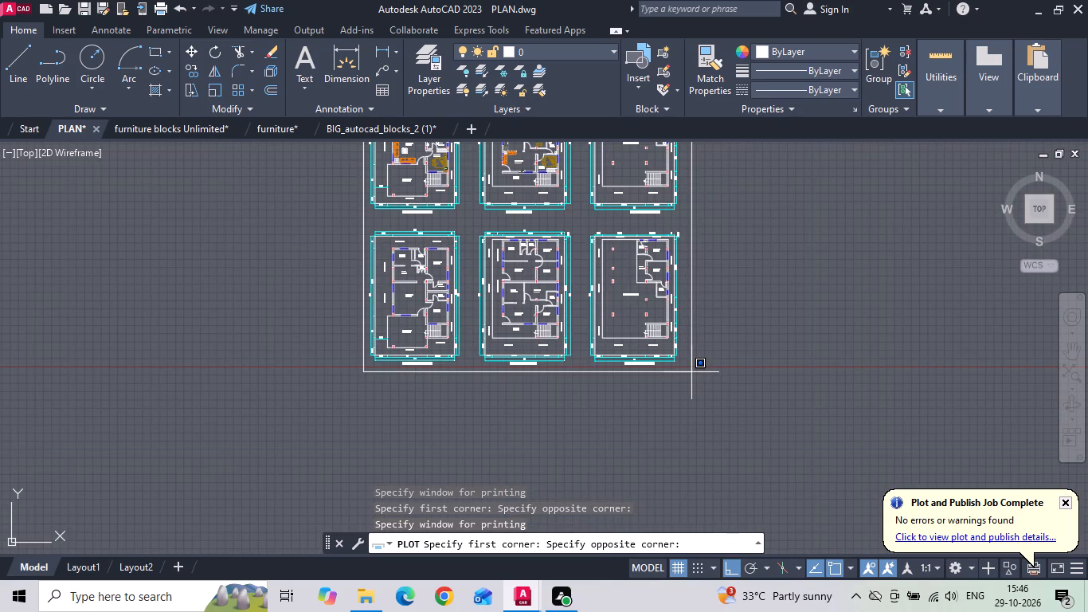
click(691, 372)
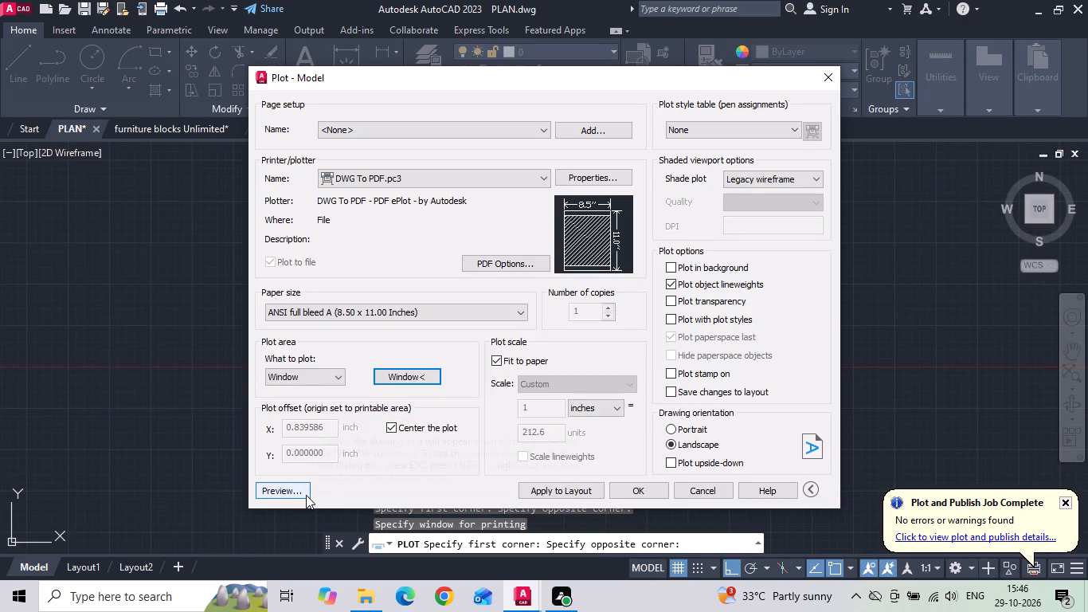
Preview the plot to check how both rows of plans fit the sheet.
click(305, 492)
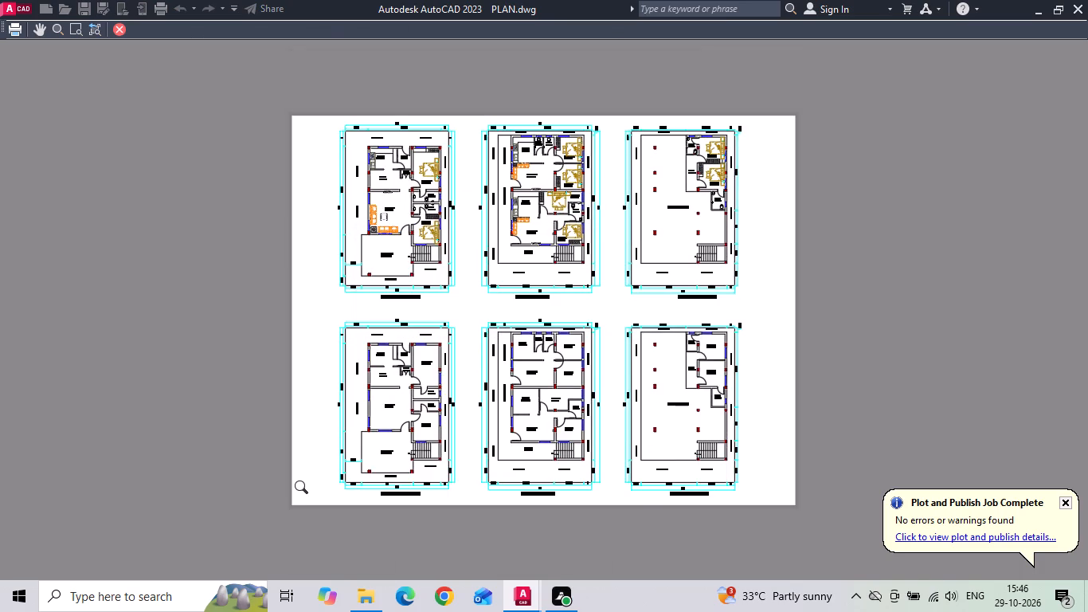
key(Return)
key(Return)
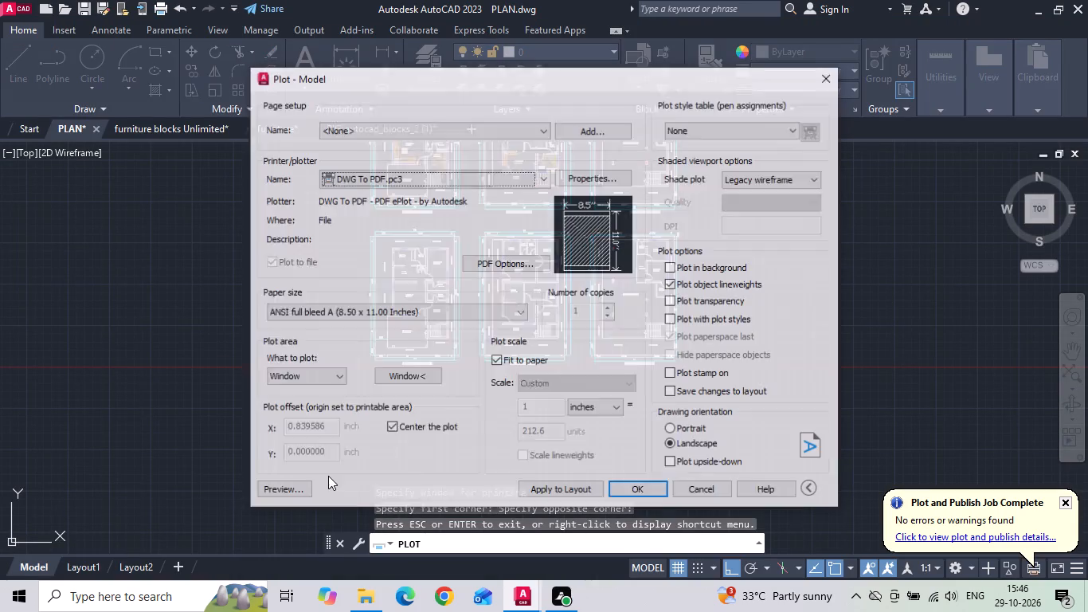
Plot the sheet of all six plans to a PDF named PLAN DETAILS and close the opened PDF.
click(624, 485)
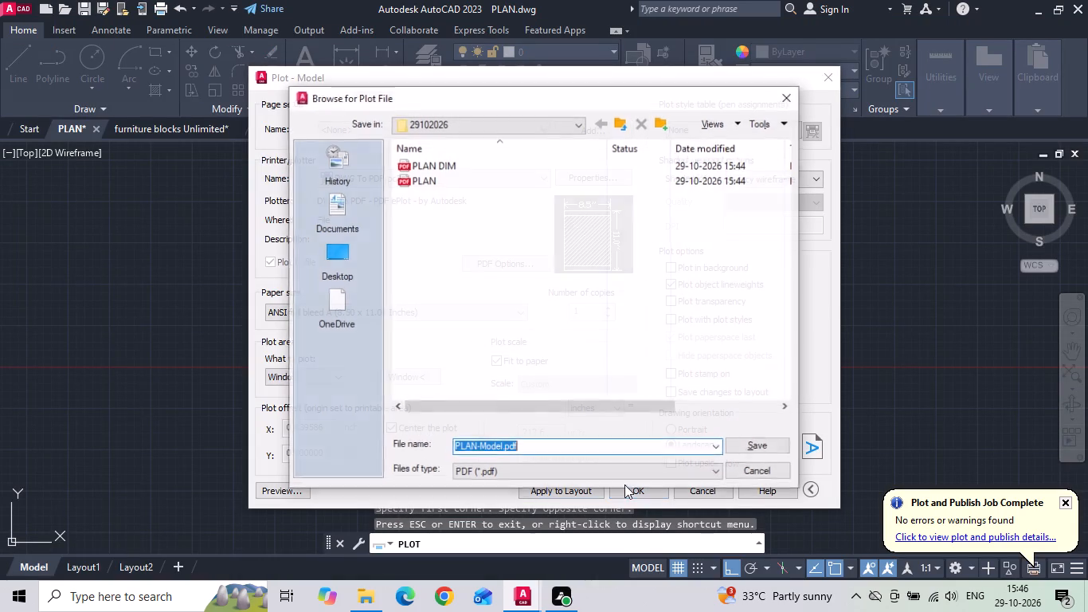
click(548, 452)
key(BackSpace)
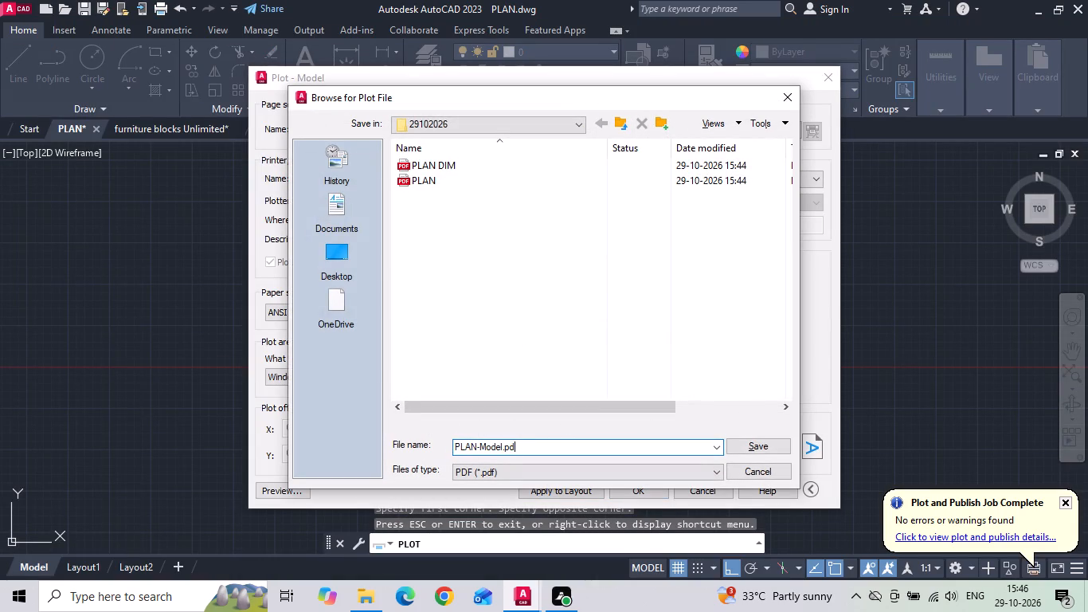
key(BackSpace)
key(BackSpace)
key(BackSpace)
key(BackSpace)
key(BackSpace)
key(BackSpace)
key(BackSpace)
key(BackSpace)
key(BackSpace)
key(space)
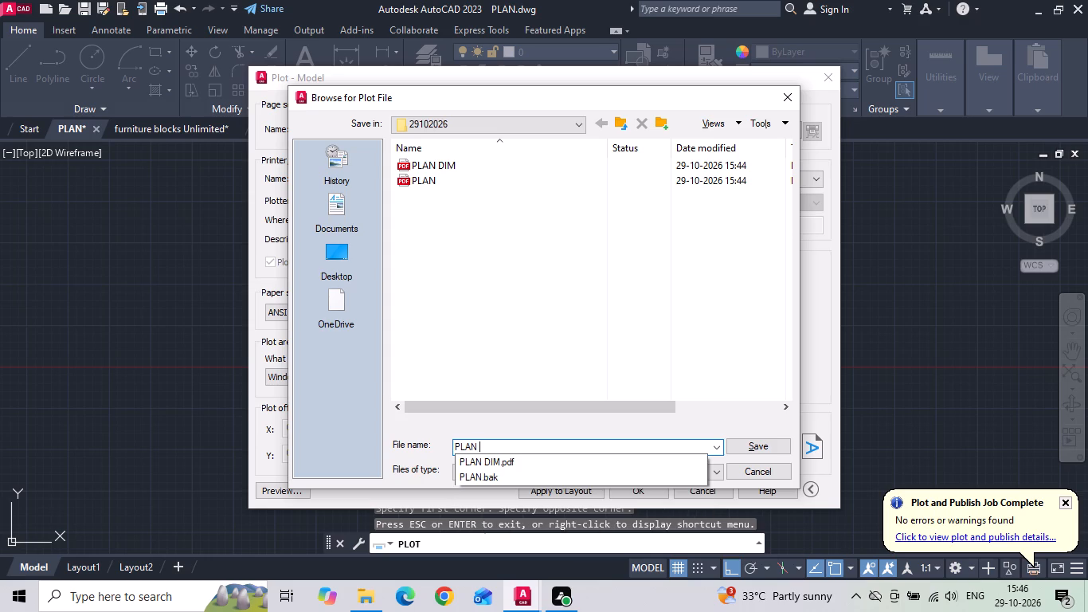
text(DETAILS)
key(Return)
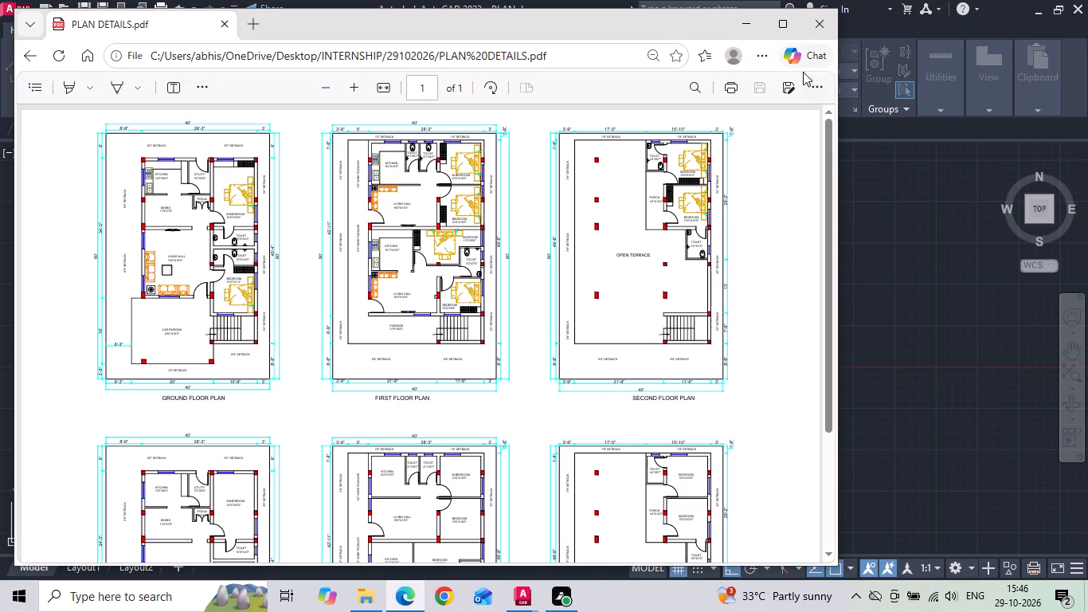
click(822, 29)
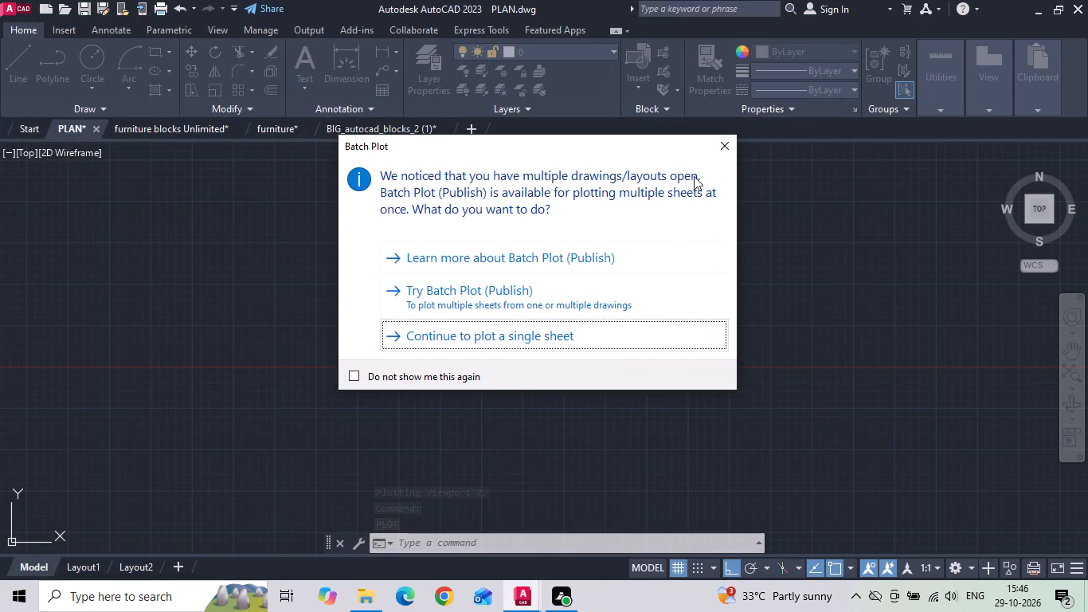
Start a new plot with the <Previous plot> page setup and window only the furnished ground floor plan with its title.
click(559, 340)
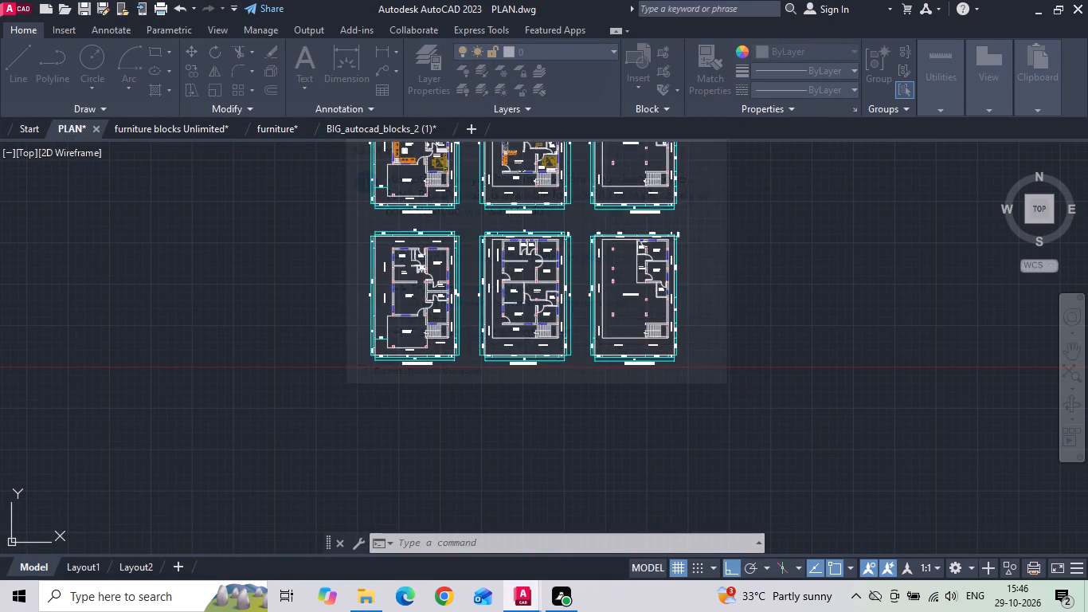
click(406, 125)
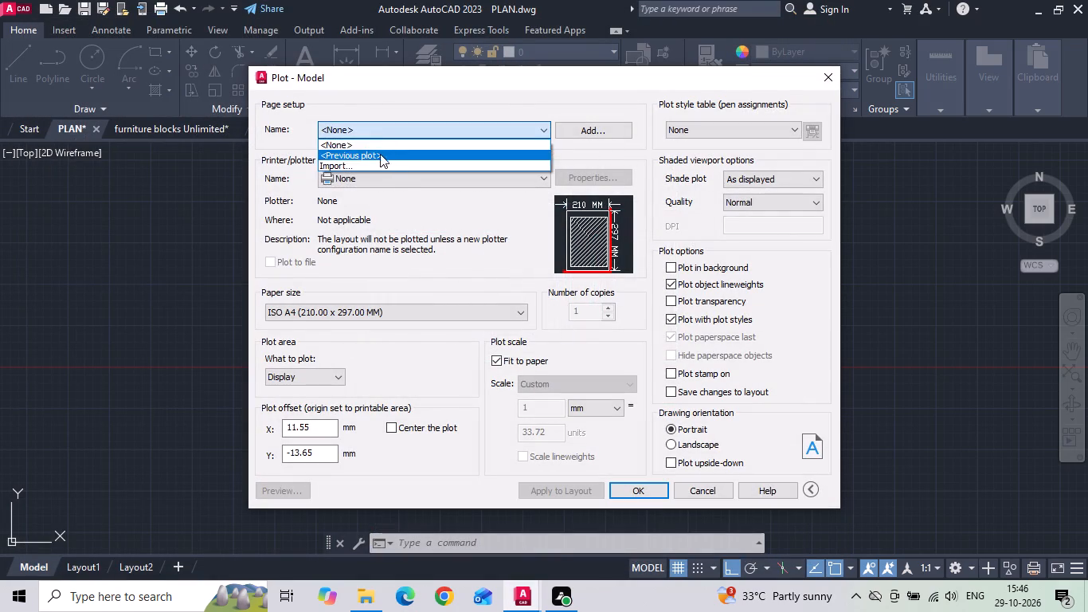
click(380, 154)
click(413, 369)
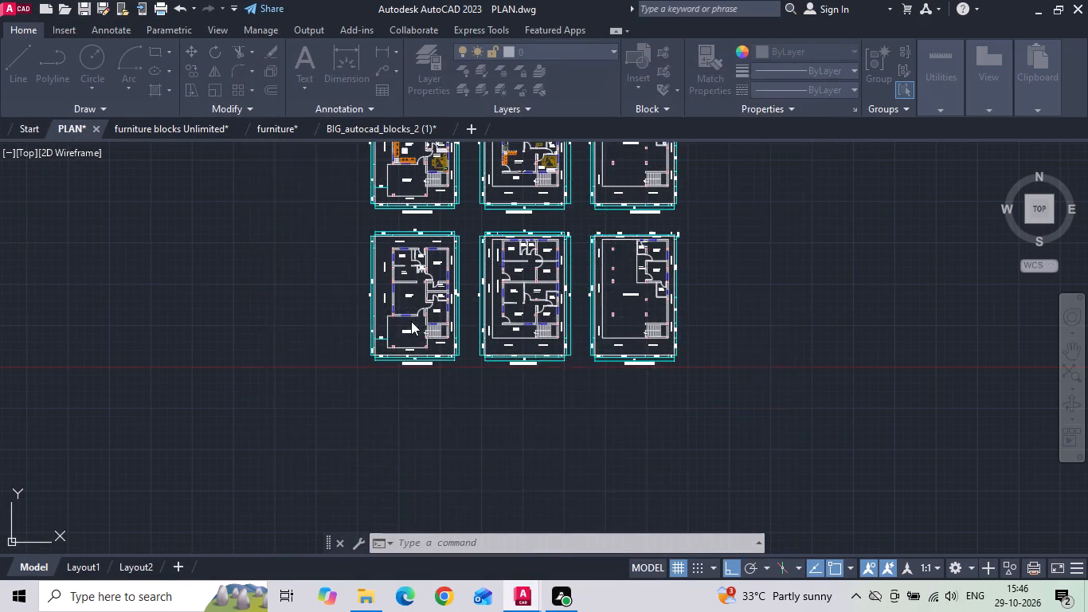
middle_drag(410, 319, 444, 484)
scroll(421, 420, up, 1)
middle_drag(381, 295, 389, 336)
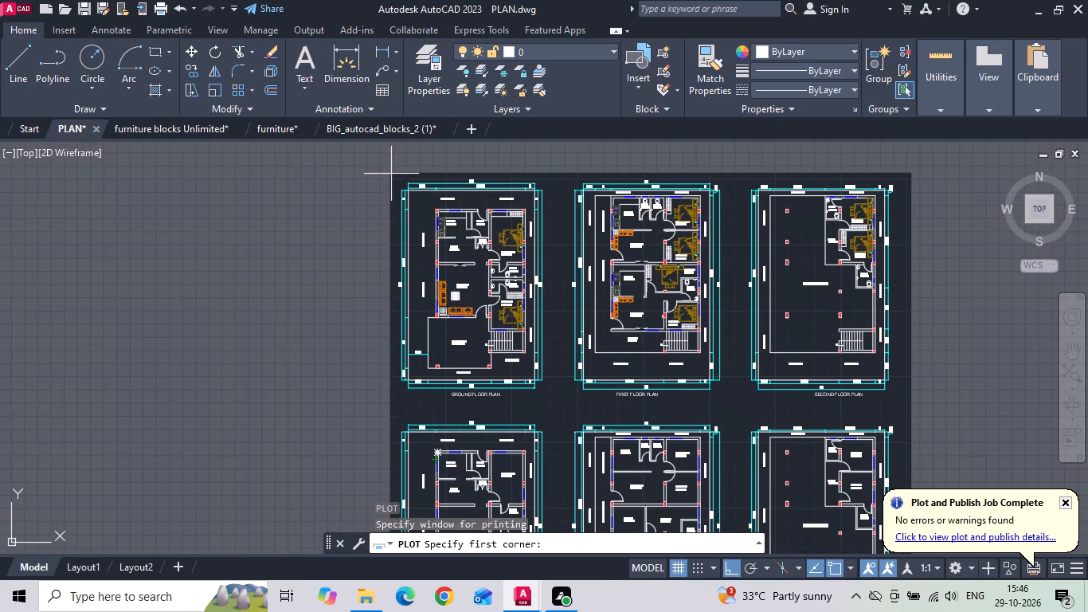
drag(393, 171, 394, 181)
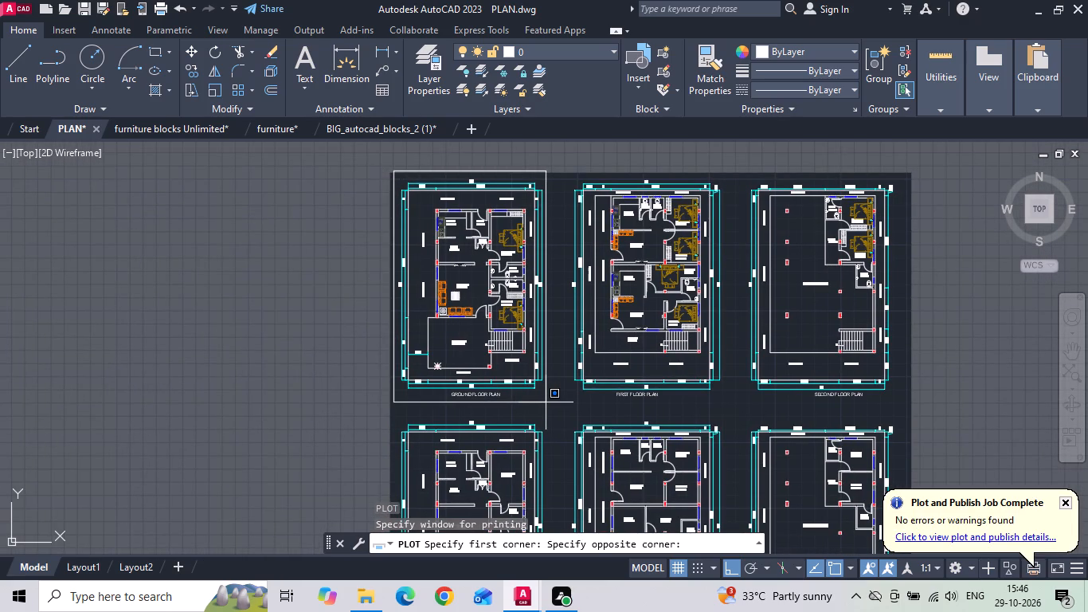
click(550, 403)
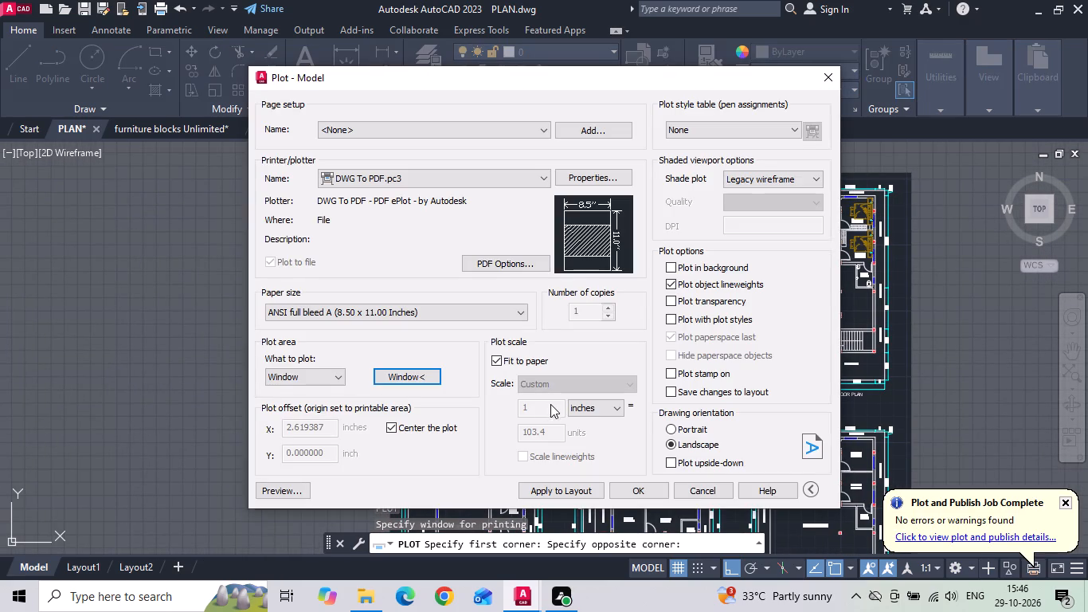
Preview the ground floor plot and change the drawing orientation to Portrait.
click(284, 489)
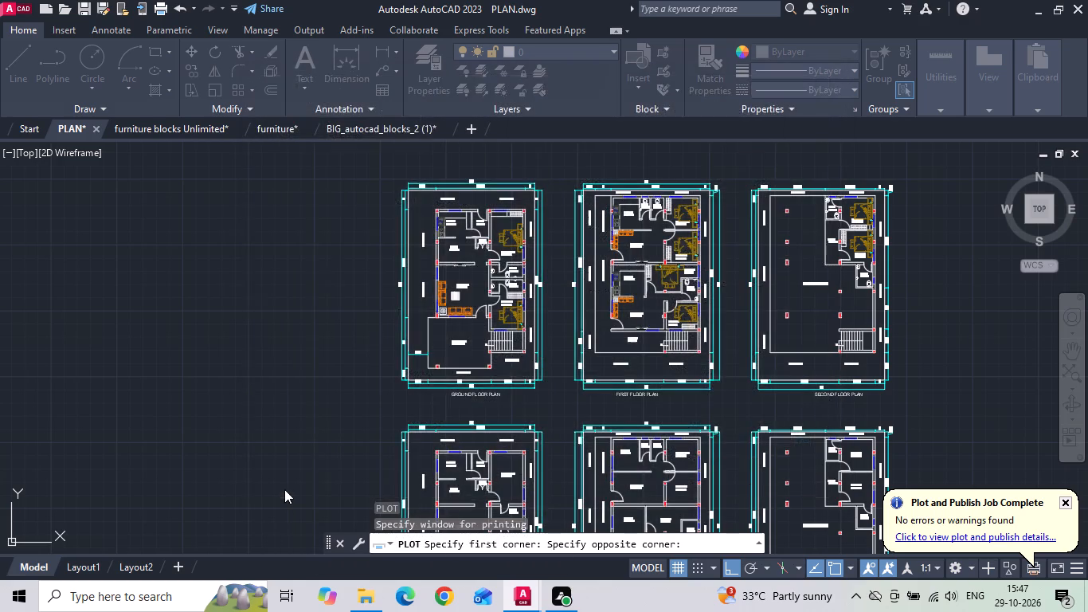
key(Return)
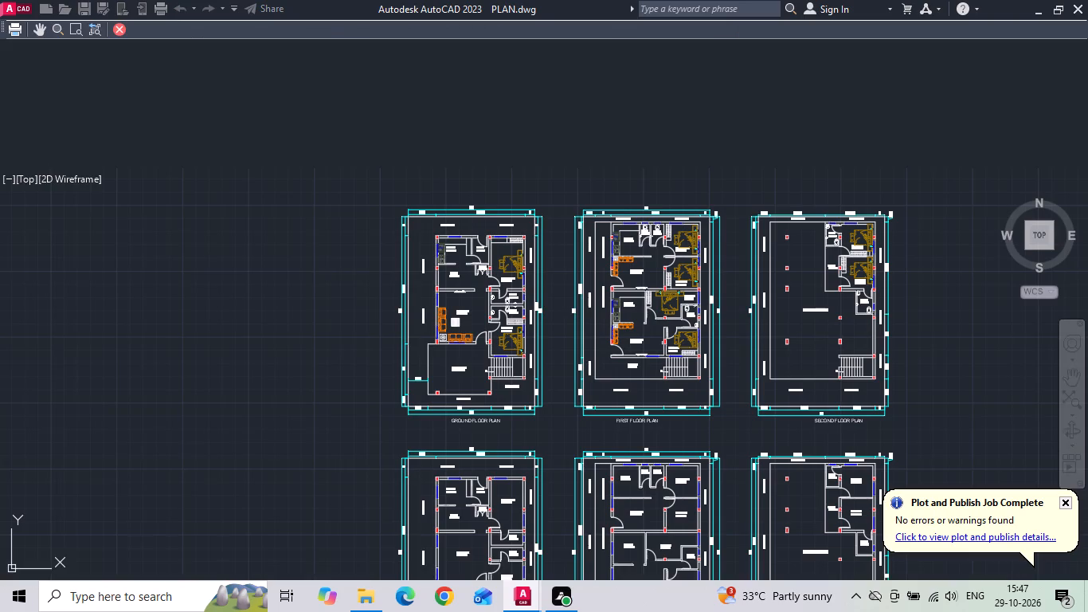
click(695, 434)
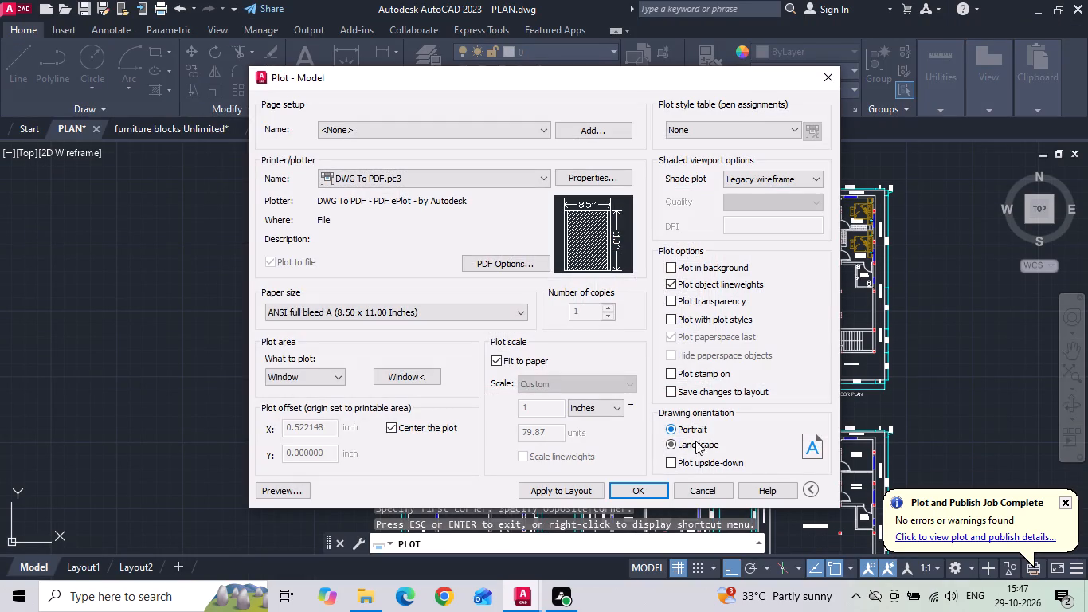
Plot the furnished ground floor plan to a PDF named PLAN GF and close the opened PDF.
click(641, 491)
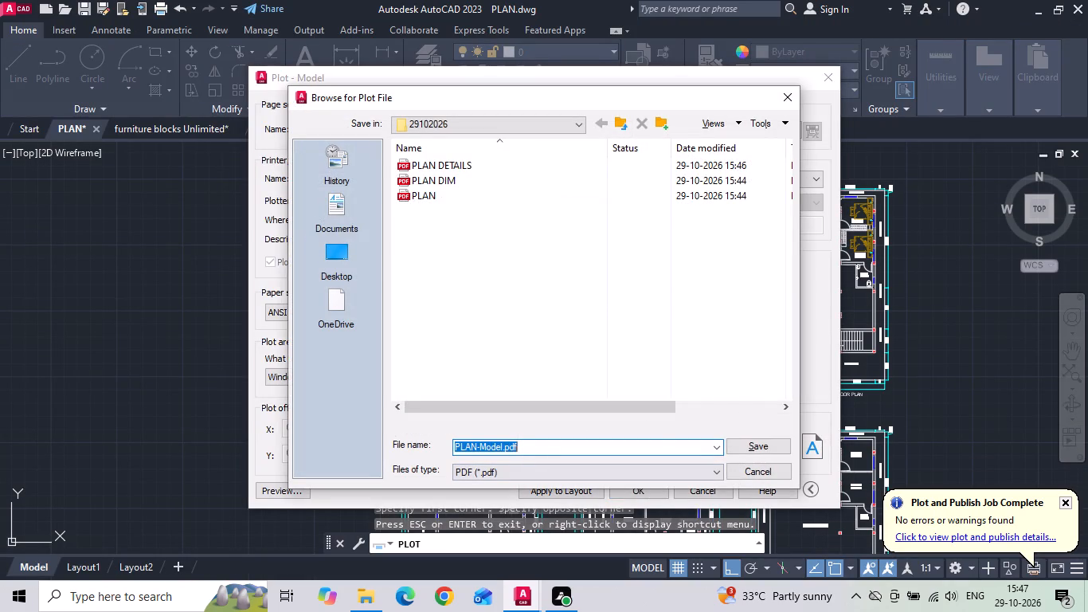
click(532, 447)
key(BackSpace)
key(BackSpace)
key(BackSpace)
key(BackSpace)
key(BackSpace)
key(BackSpace)
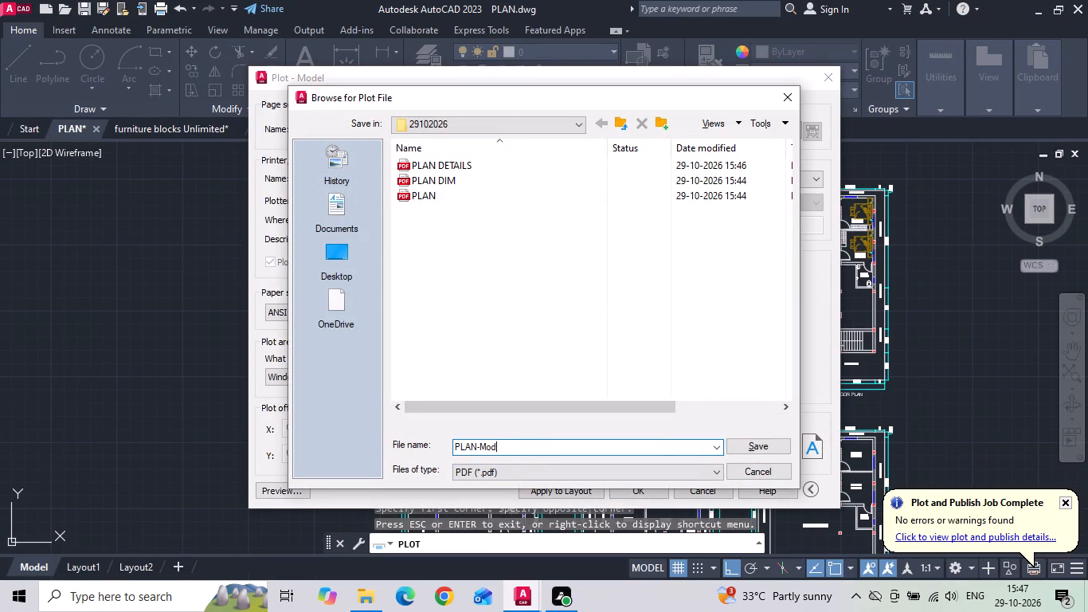
key(BackSpace)
key(BackSpace)
key(BackSpace)
key(BackSpace)
key(space)
text(GF)
key(Return)
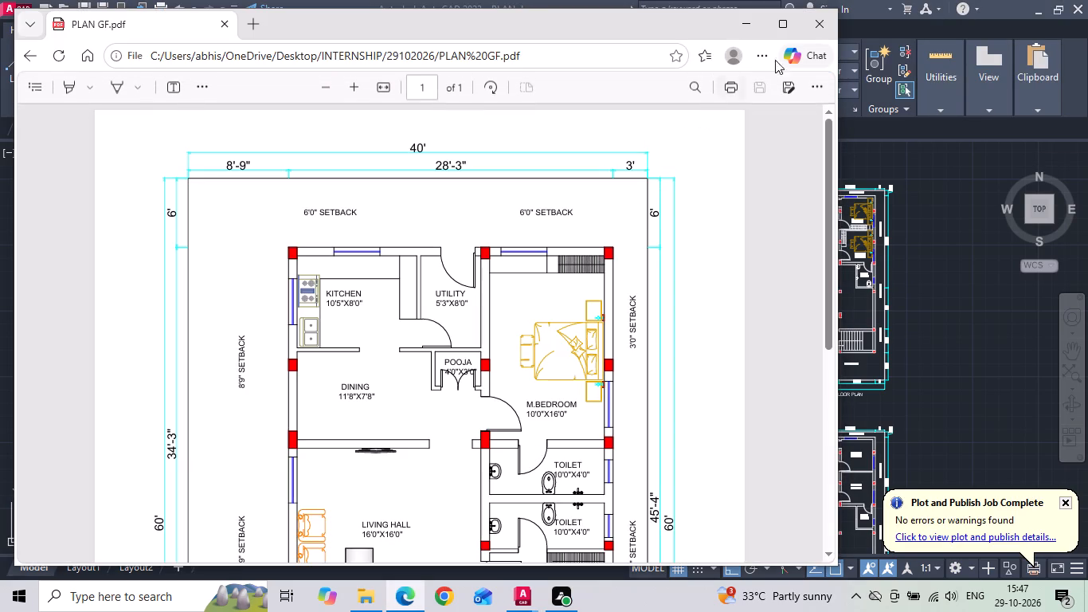
click(830, 29)
Start a new plot with the <Previous plot> page setup and window only the furnished first floor plan with its title.
key(Return)
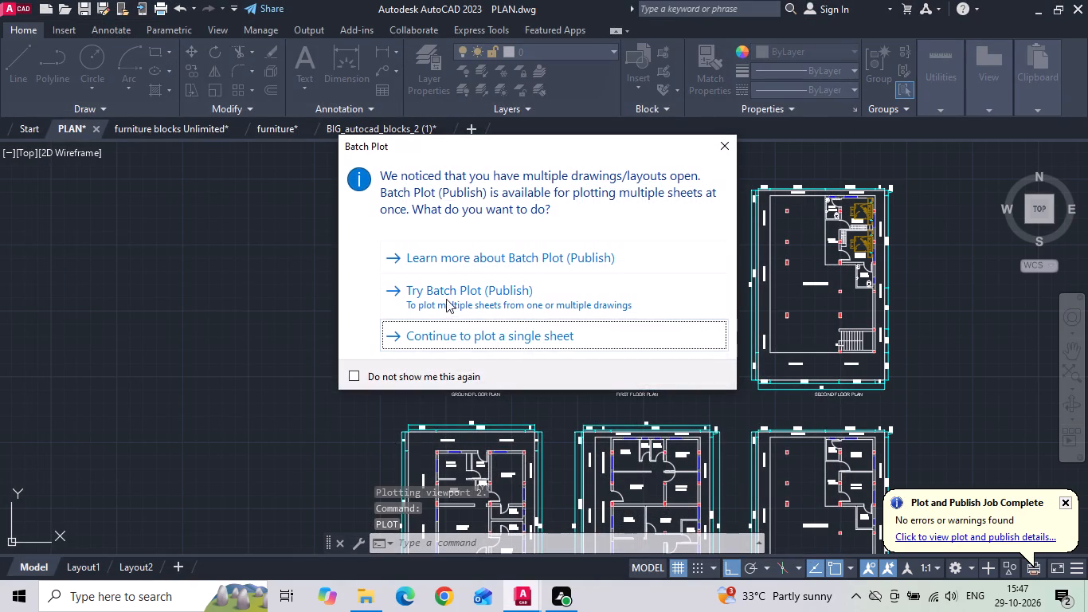
click(438, 332)
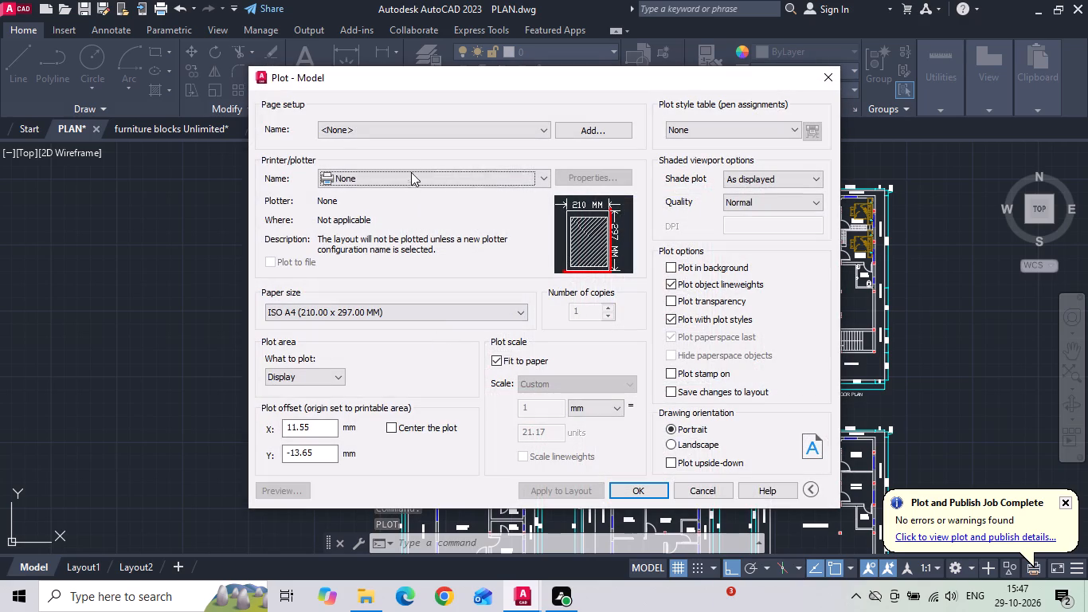
click(414, 135)
click(401, 151)
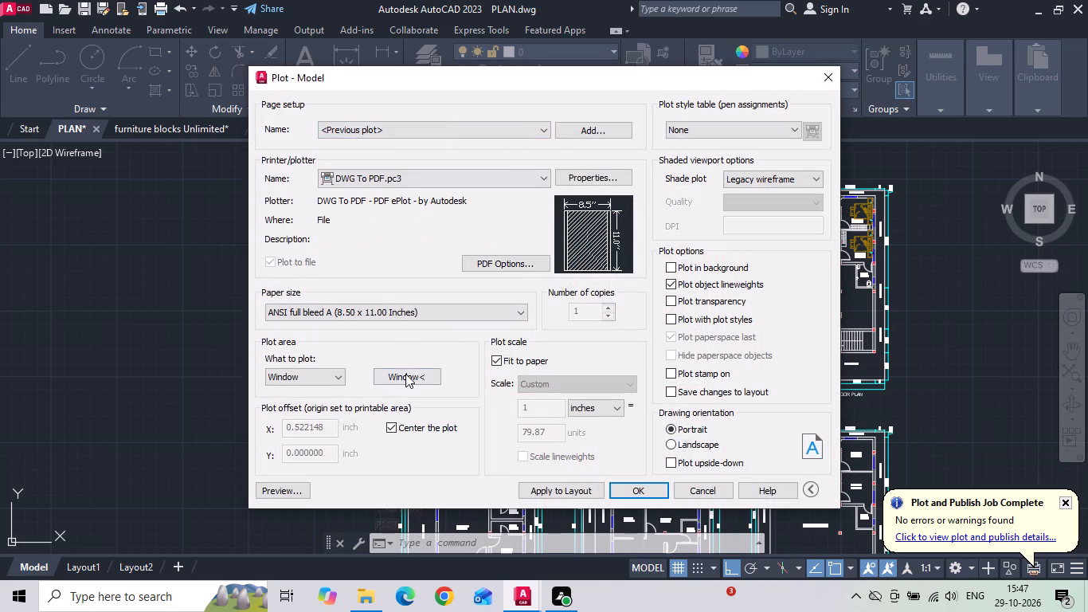
click(405, 374)
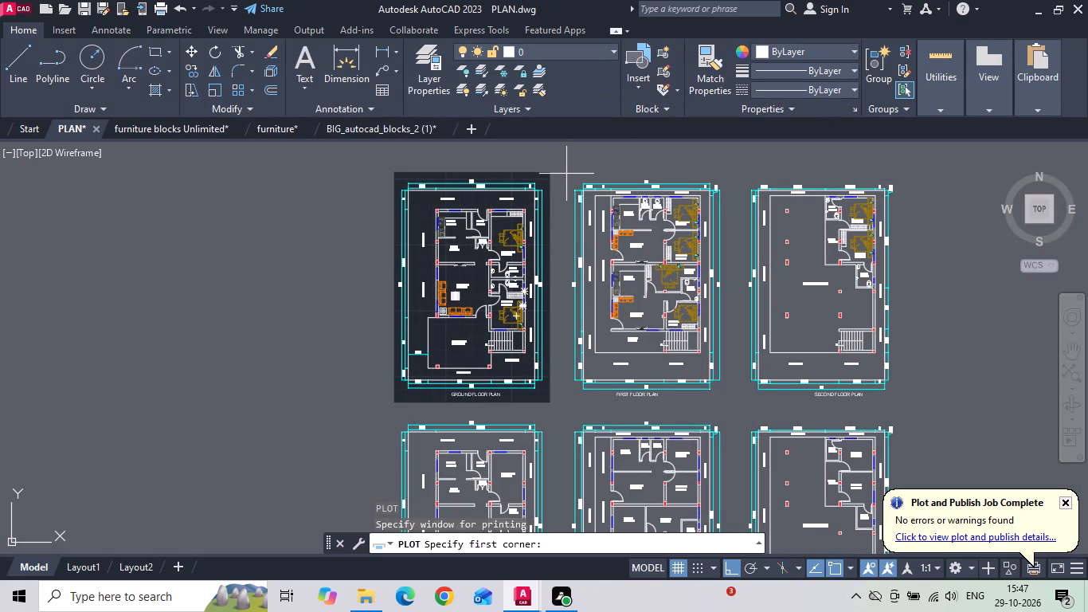
drag(566, 173, 566, 180)
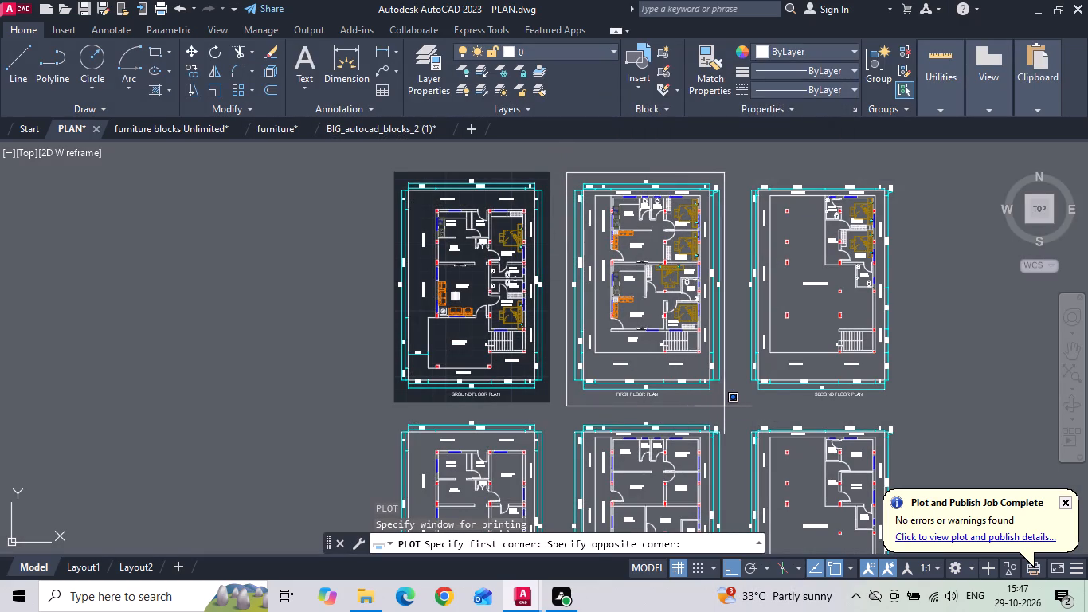
click(733, 407)
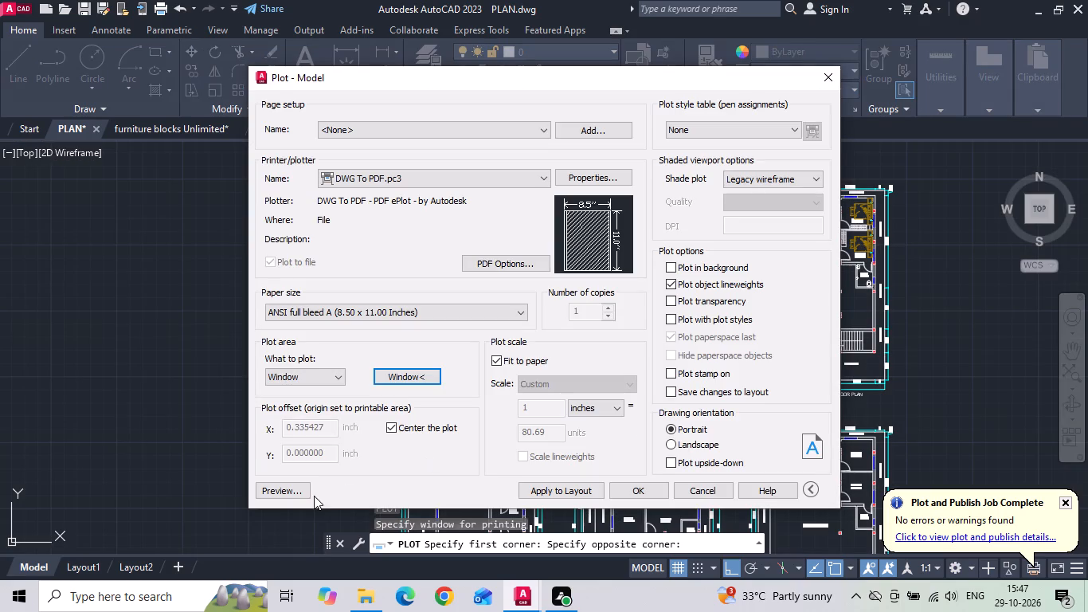
Preview the first floor plot to check how the plan fits the portrait sheet.
click(296, 491)
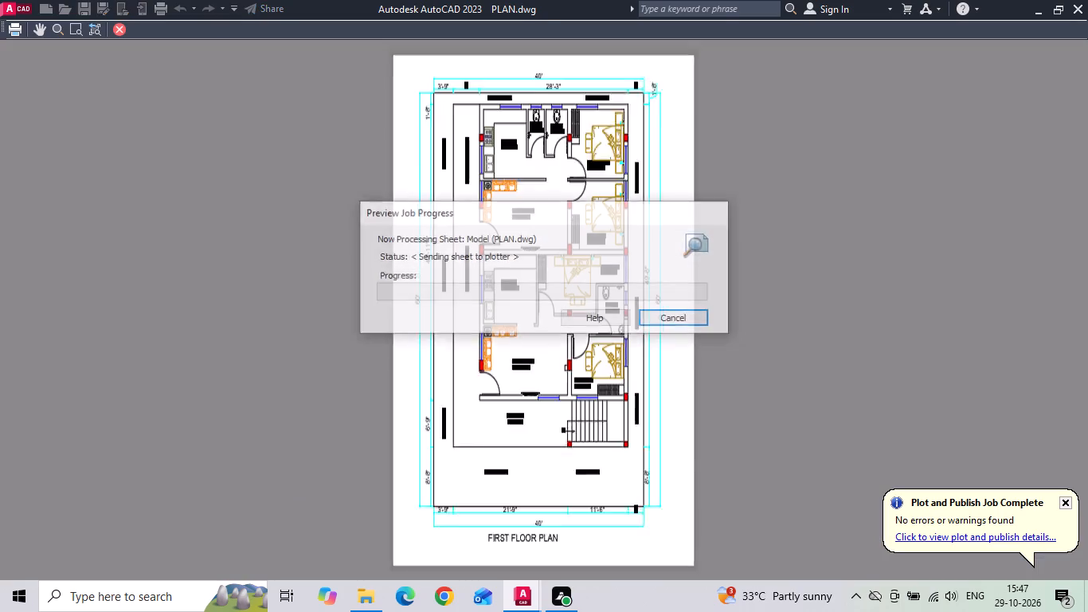
key(space)
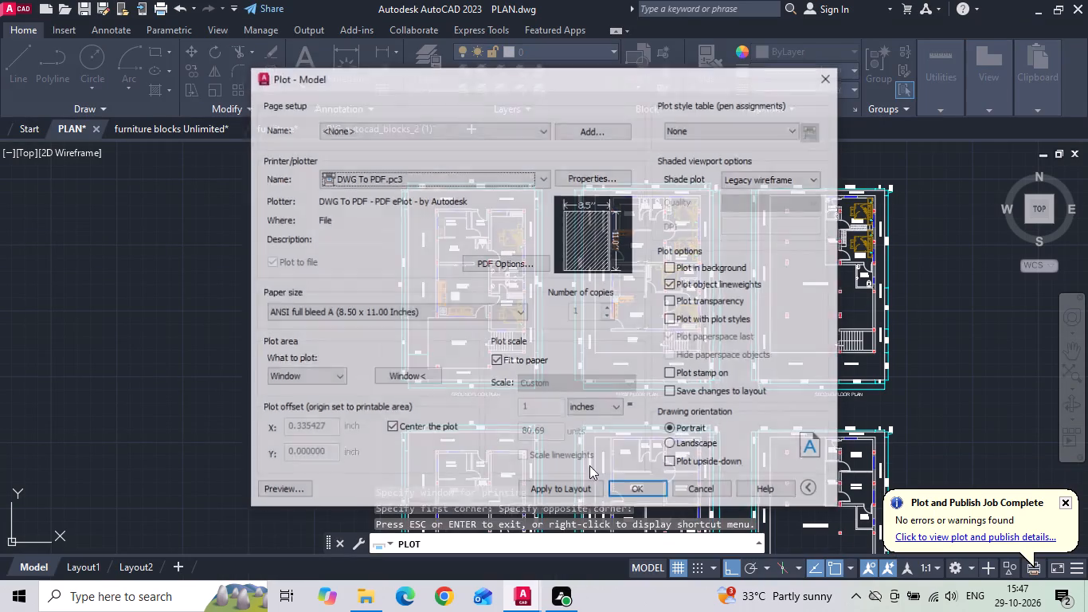
Plot the furnished first floor plan to a PDF named PLAN FF and close the opened PDF.
click(640, 488)
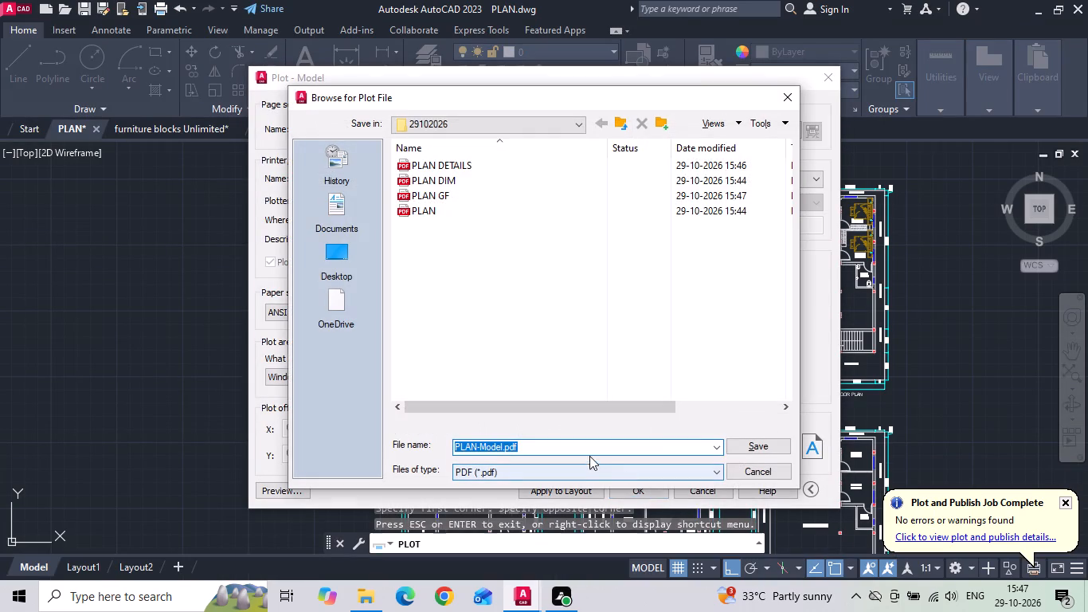
click(583, 447)
key(BackSpace)
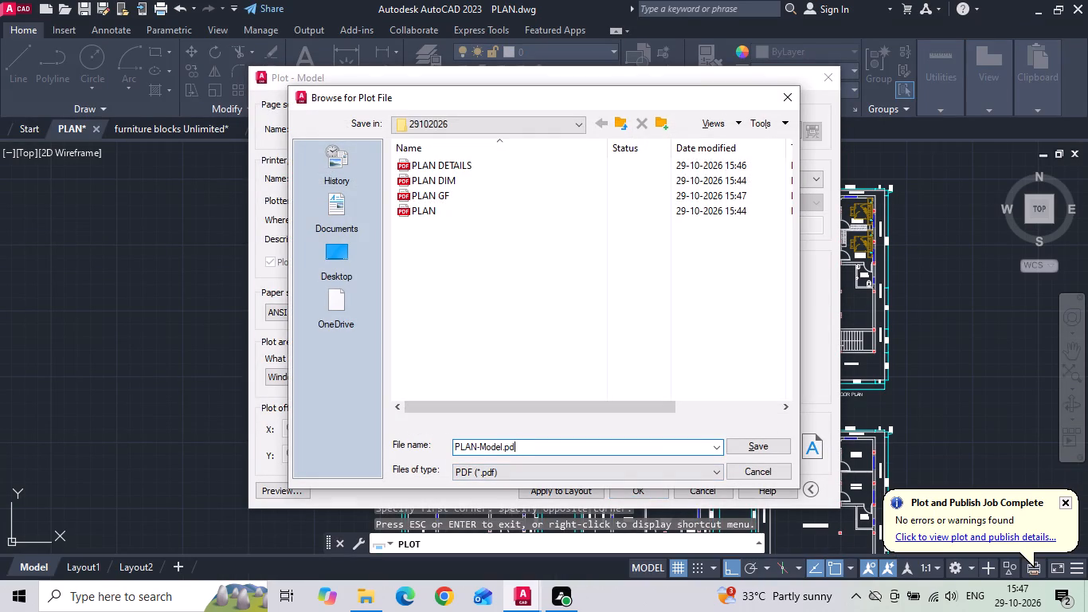
key(BackSpace)
key(BackSpace)
key(BackSpace)
key(BackSpace)
key(BackSpace)
key(BackSpace)
key(BackSpace)
key(BackSpace)
key(BackSpace)
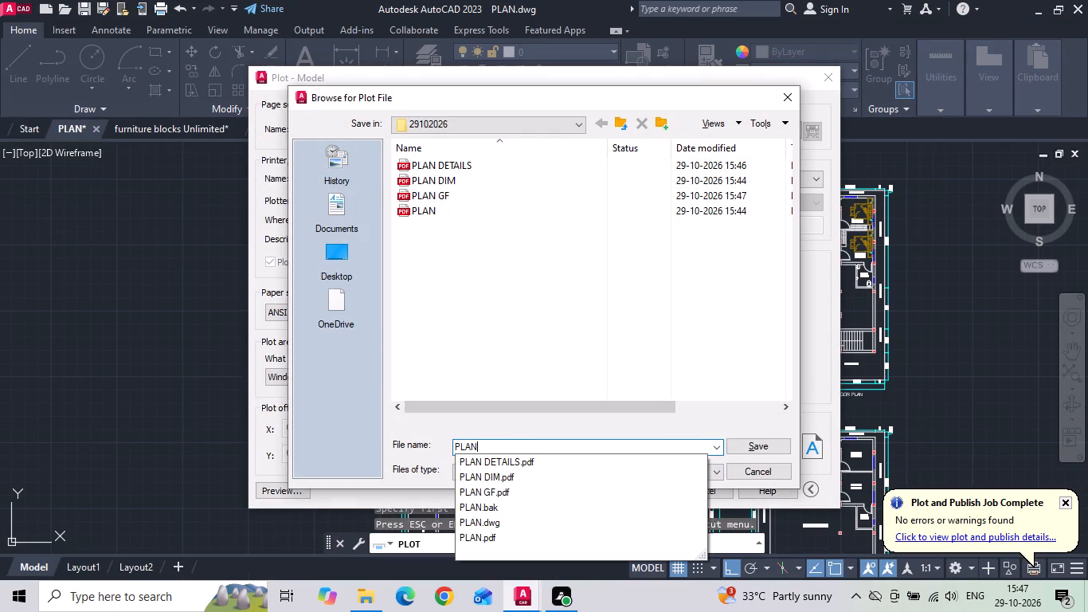
key(space)
text(FF)
key(space)
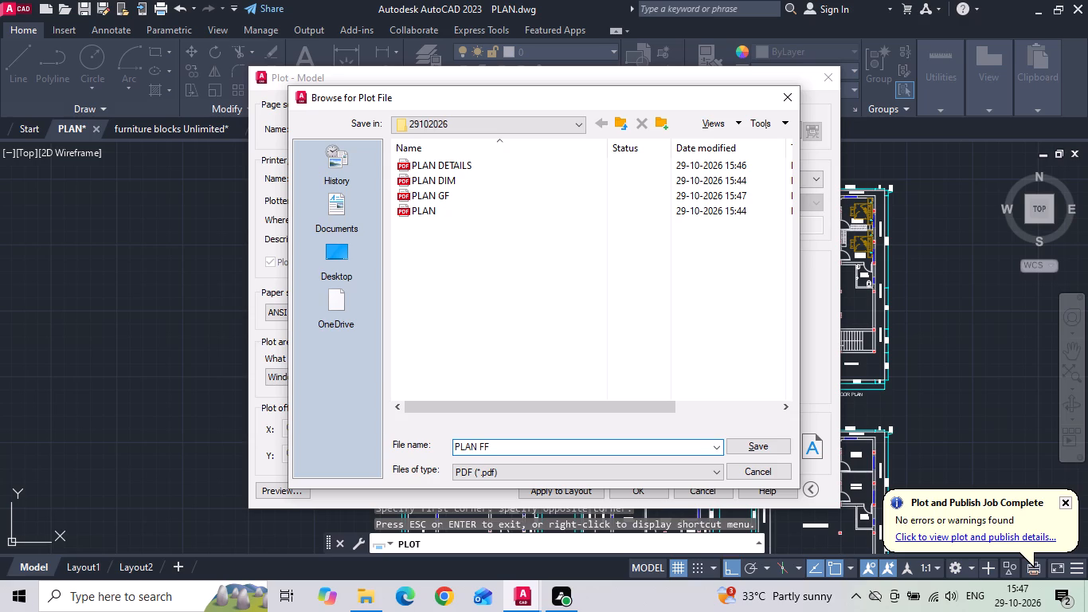
key(Return)
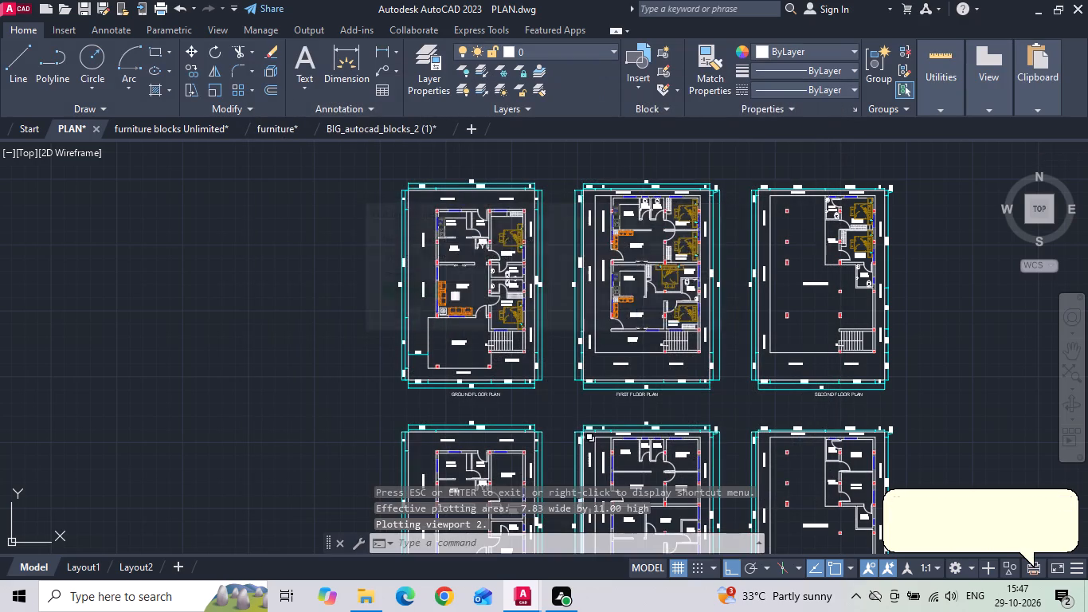
click(812, 20)
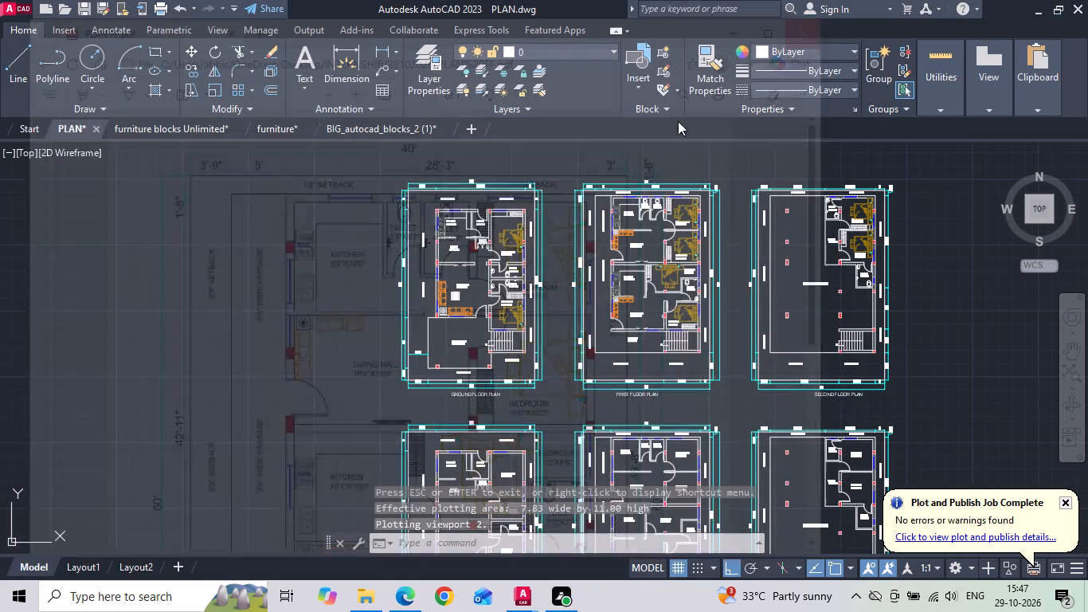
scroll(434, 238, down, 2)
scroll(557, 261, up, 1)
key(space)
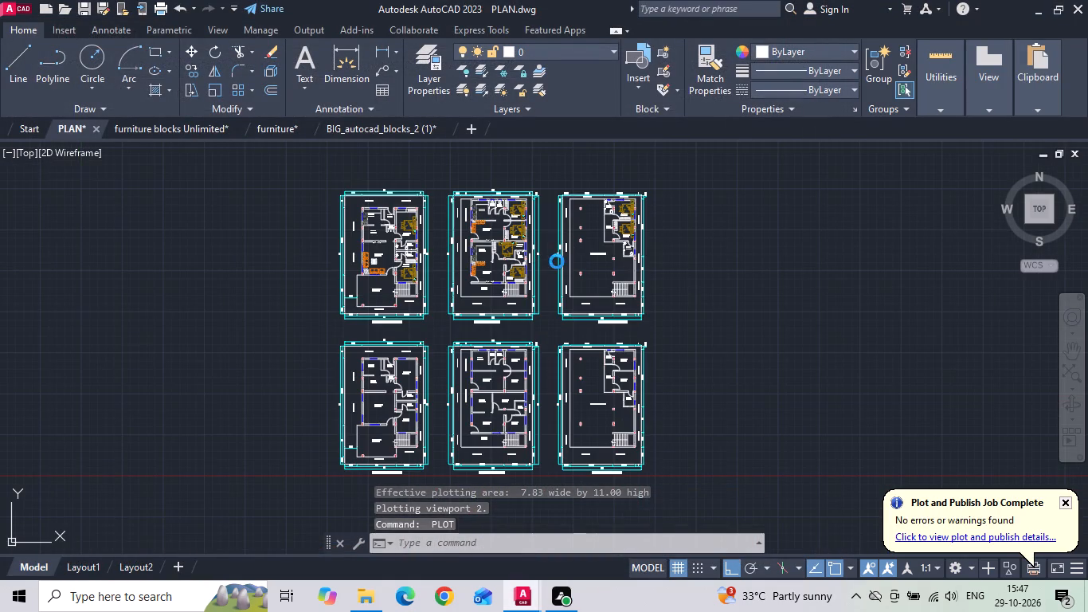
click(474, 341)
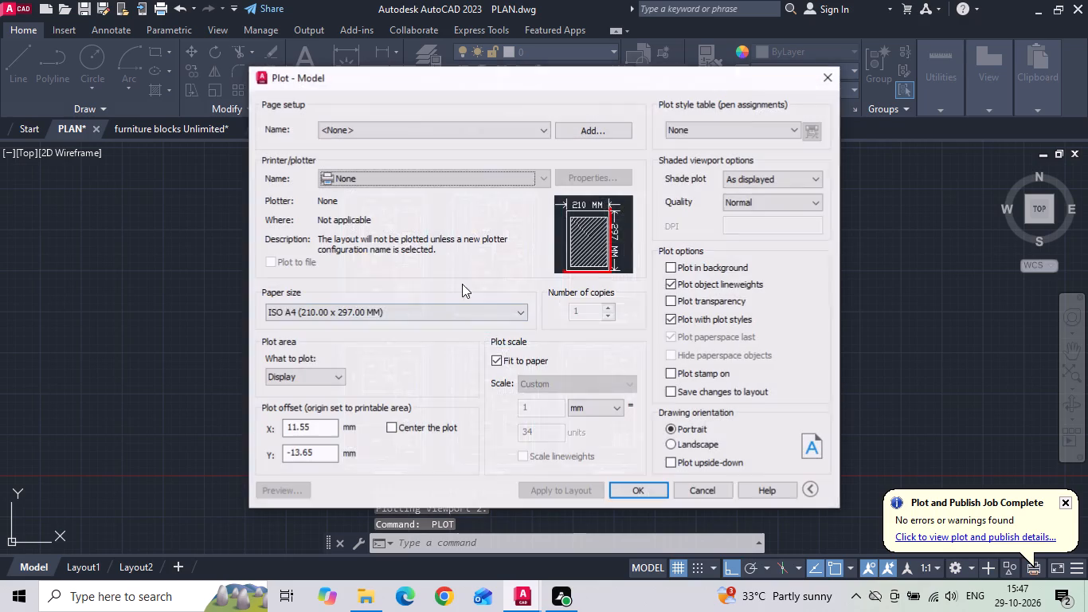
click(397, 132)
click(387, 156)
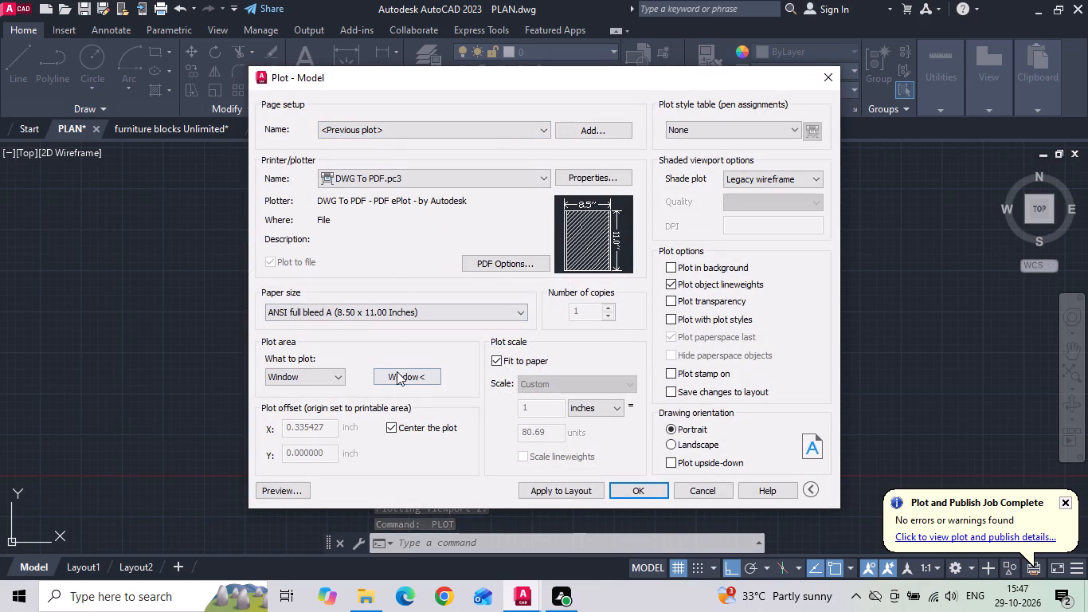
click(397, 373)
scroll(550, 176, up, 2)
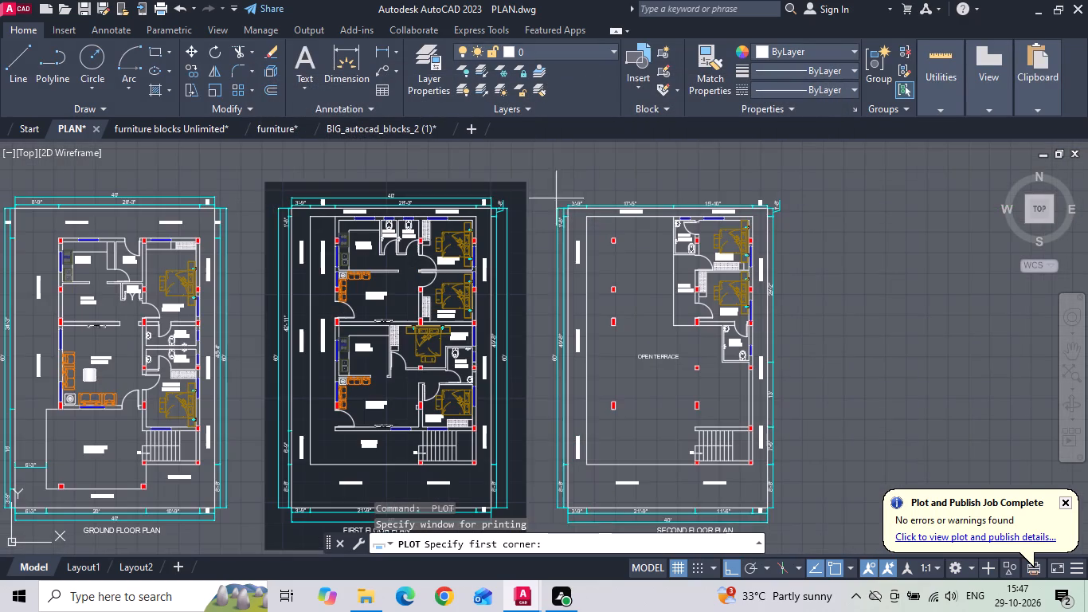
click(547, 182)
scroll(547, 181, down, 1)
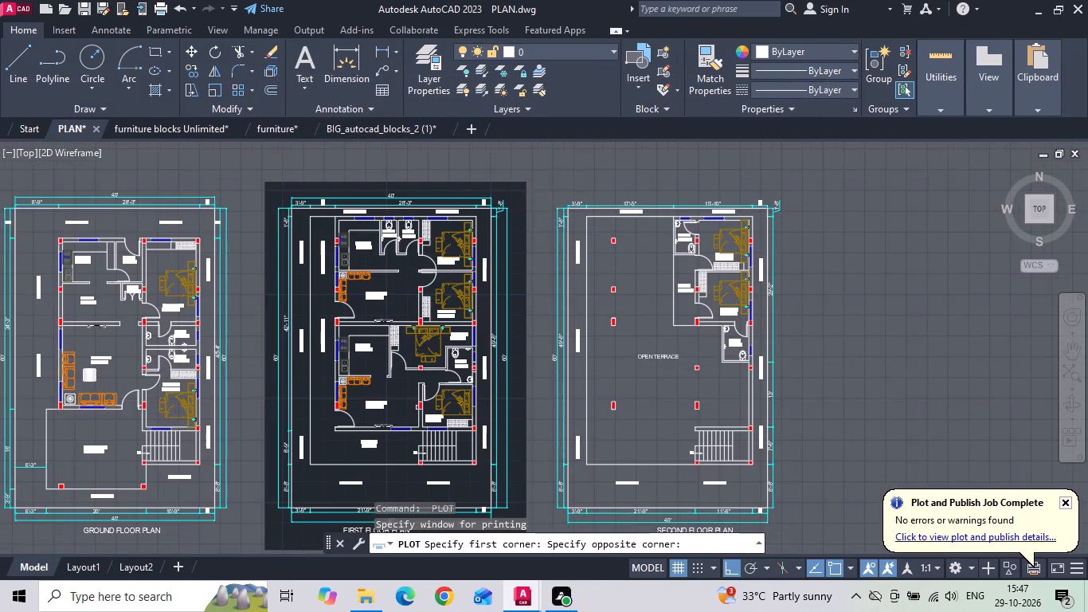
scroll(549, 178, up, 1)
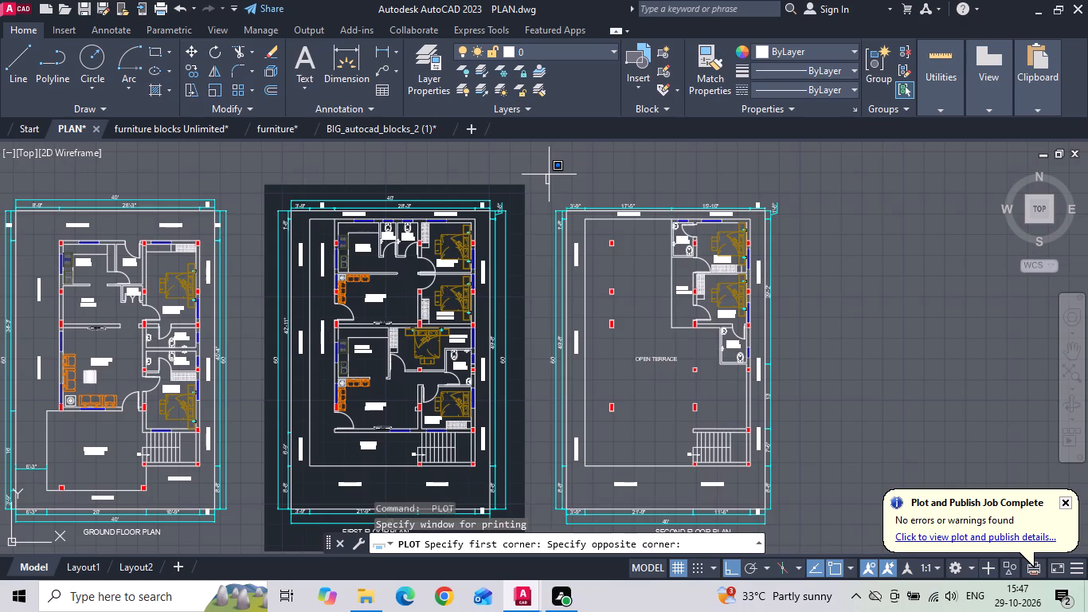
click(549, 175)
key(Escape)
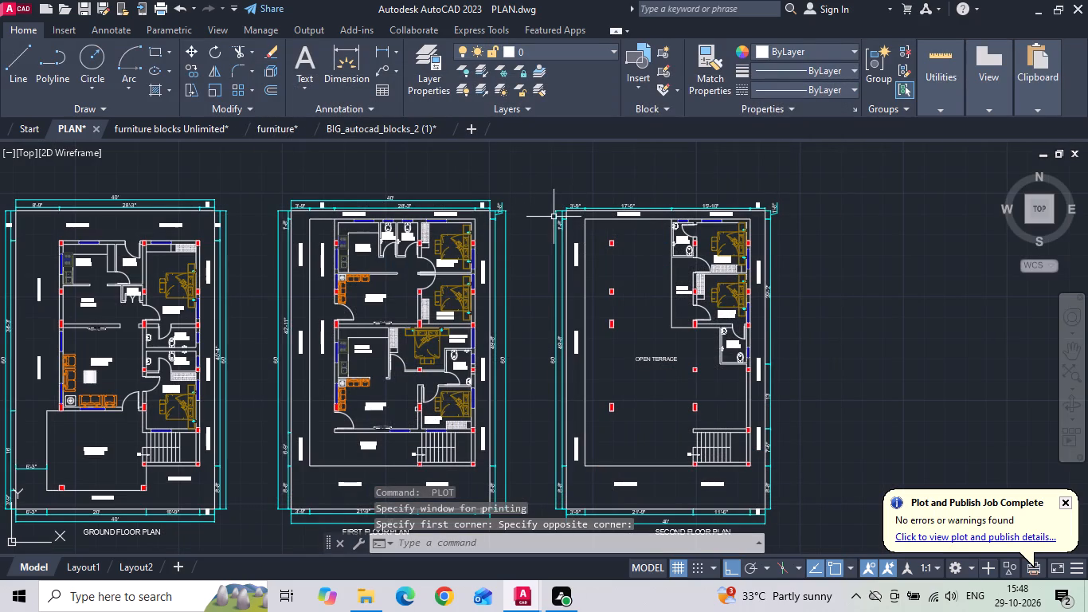
Add overall quick dimensions (QDIM) along the right side and the top edge of the furnished second floor plan's outer boundary.
text(QDIM)
key(space)
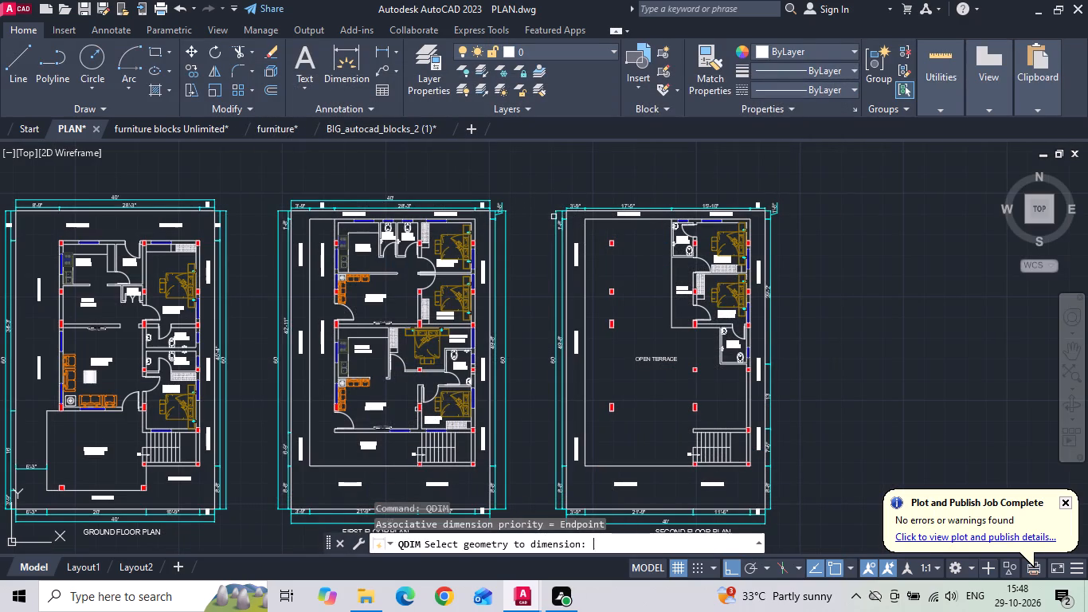
click(765, 384)
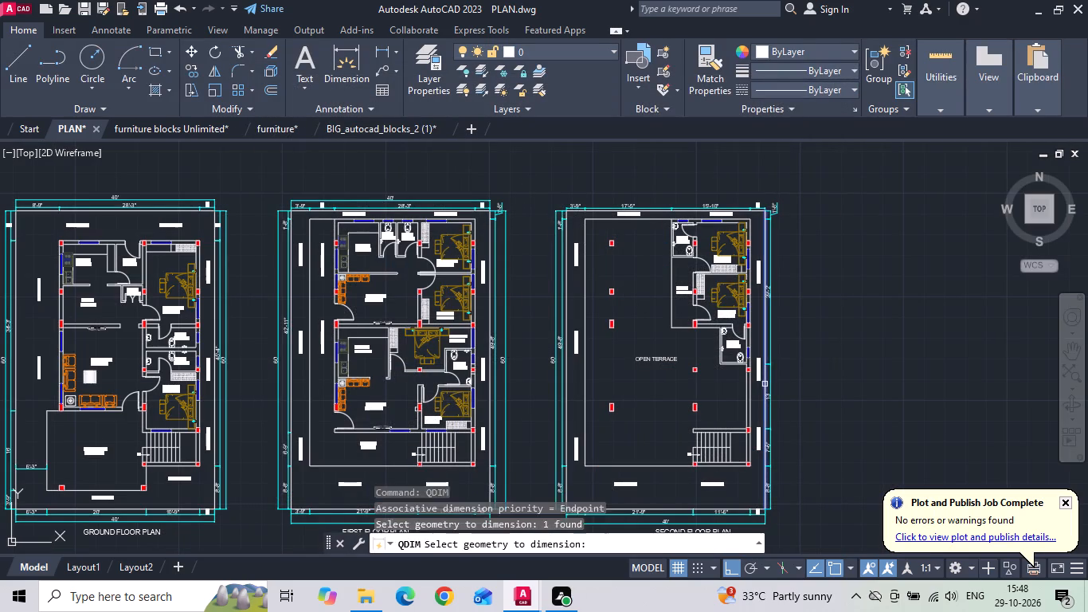
key(space)
scroll(783, 367, up, 1)
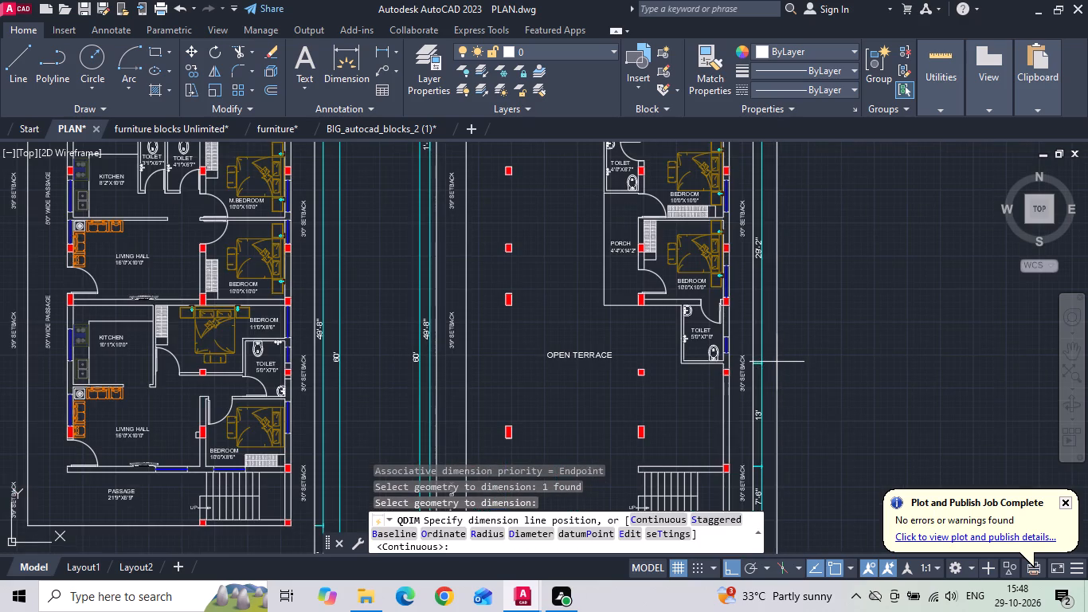
click(777, 362)
scroll(739, 408, down, 1)
scroll(665, 247, up, 1)
key(space)
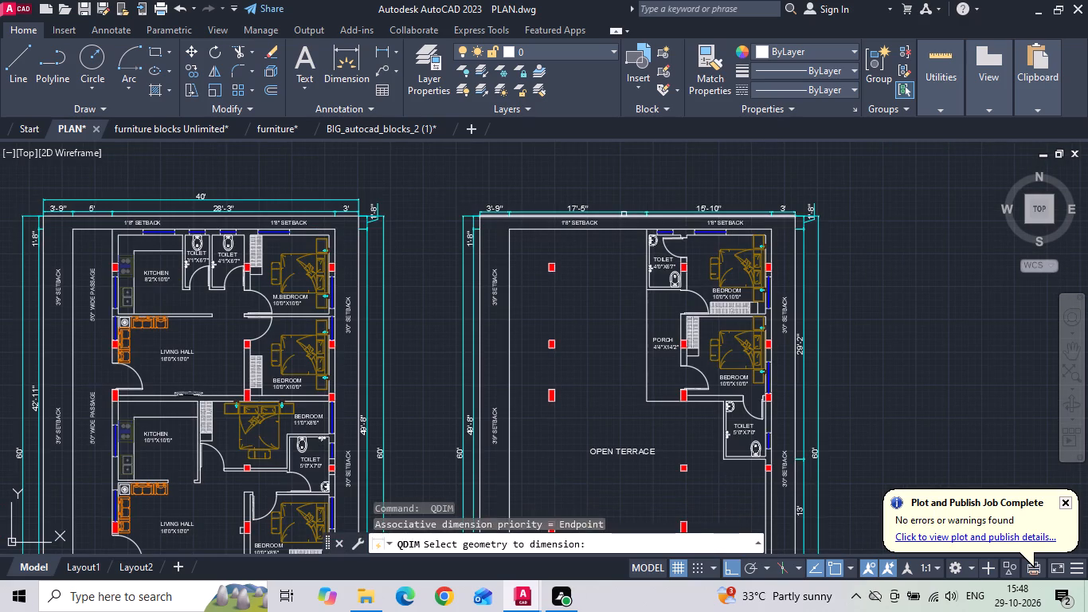
click(624, 214)
key(space)
click(620, 196)
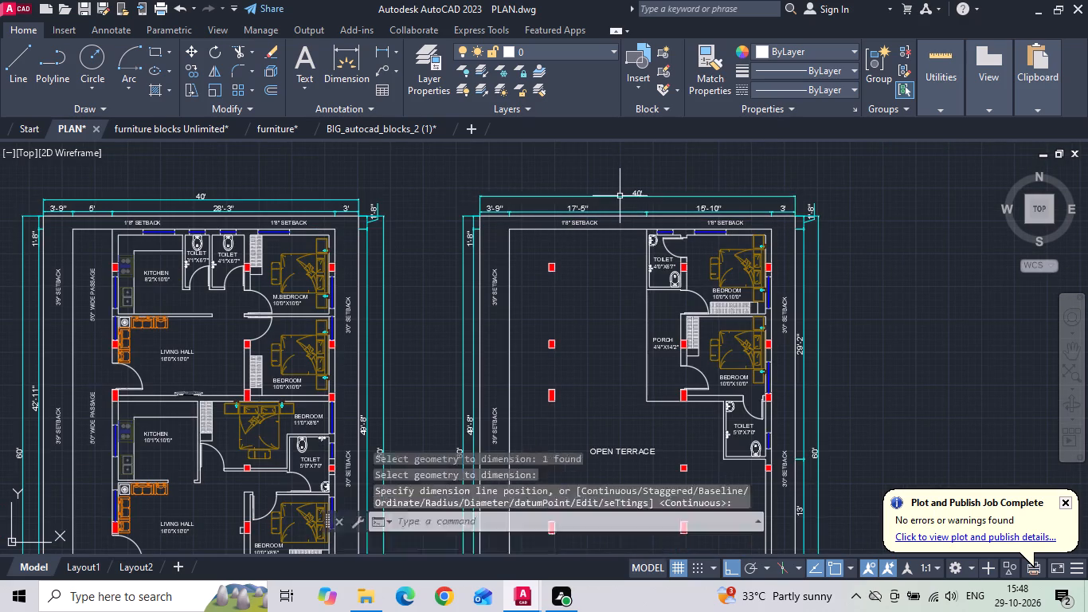
Save the PLAN drawing.
key(ctrl+s)
Start a single-sheet plot with the <Previous plot> page setup and window only the furnished second floor plan with its title.
text(PLOT)
key(space)
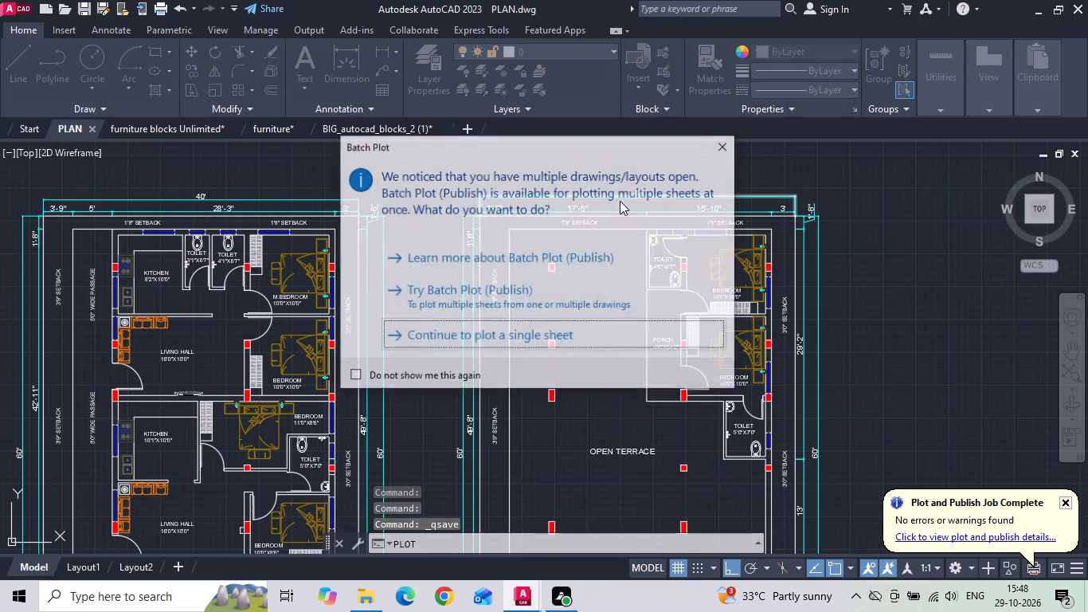
click(509, 340)
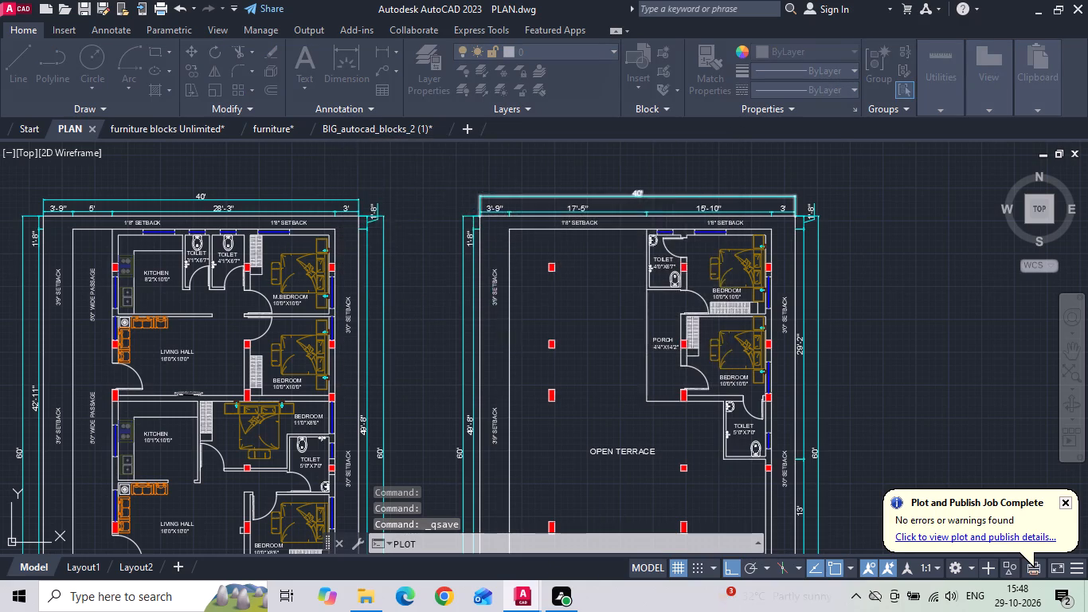
click(421, 134)
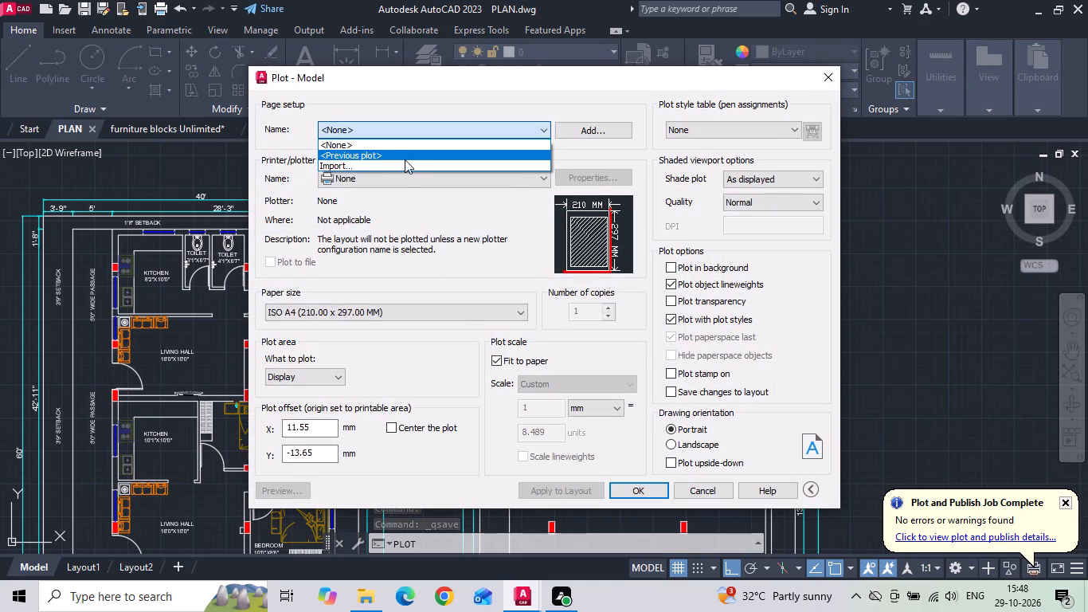
click(404, 160)
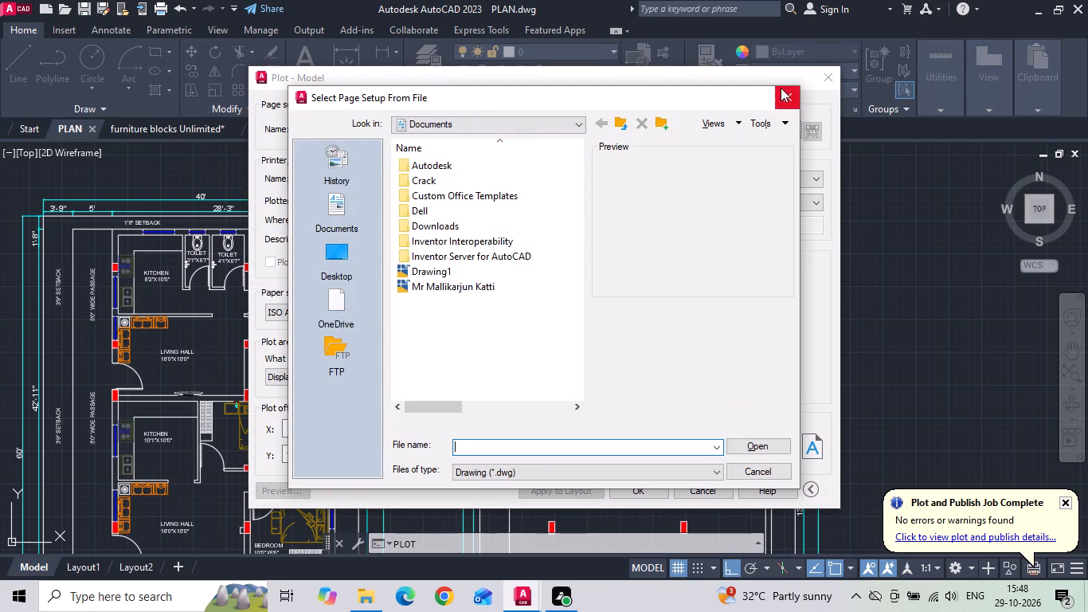
click(781, 88)
click(374, 131)
click(364, 157)
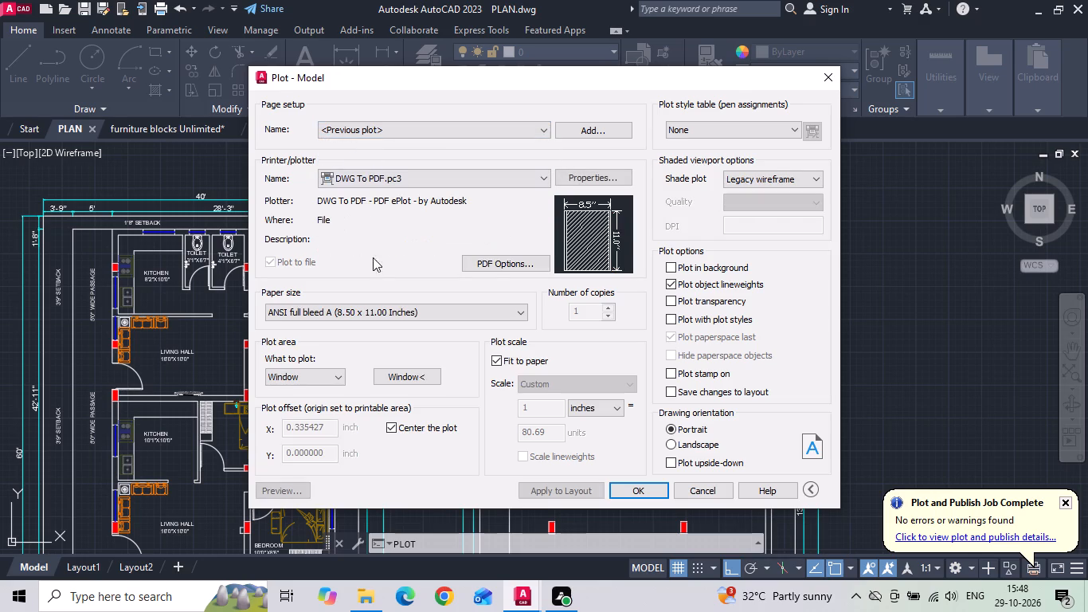
click(402, 370)
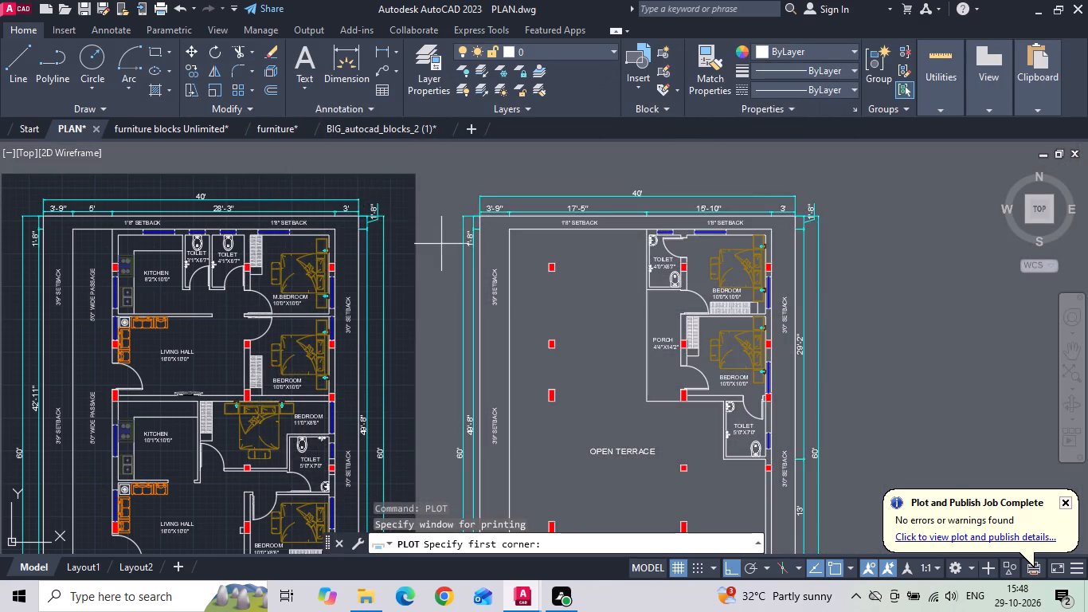
scroll(448, 194, up, 1)
scroll(459, 176, down, 1)
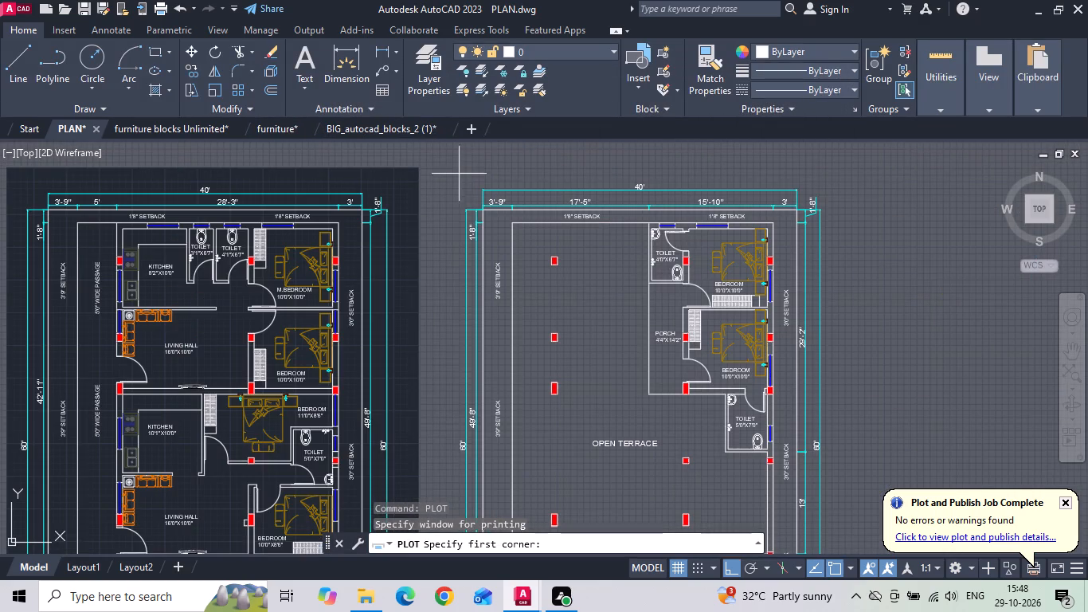
click(458, 171)
scroll(458, 171, down, 2)
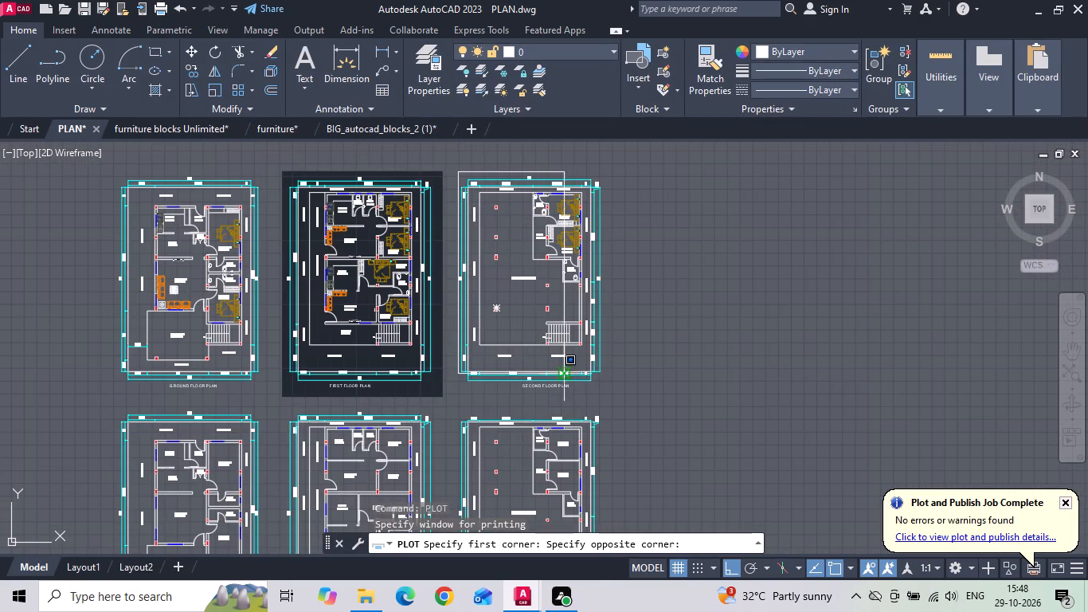
scroll(609, 390, up, 1)
click(609, 390)
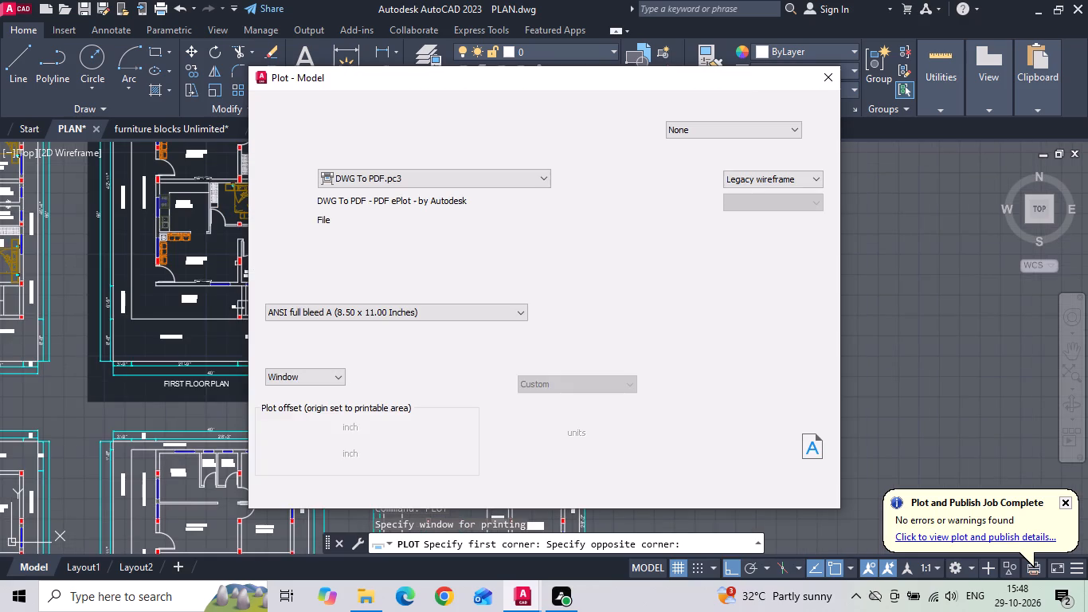
Preview the second floor plot to check how the plan fits the portrait sheet.
click(274, 488)
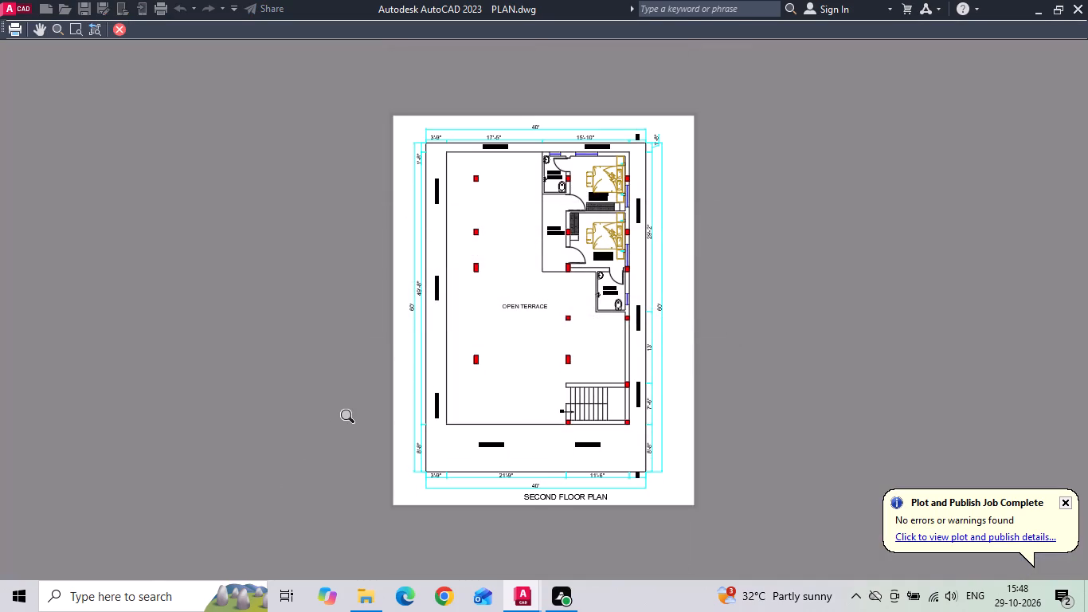
key(Return)
Plot the furnished second floor plan to a PDF named PLAN SF in the 29102026 folder.
key(Return)
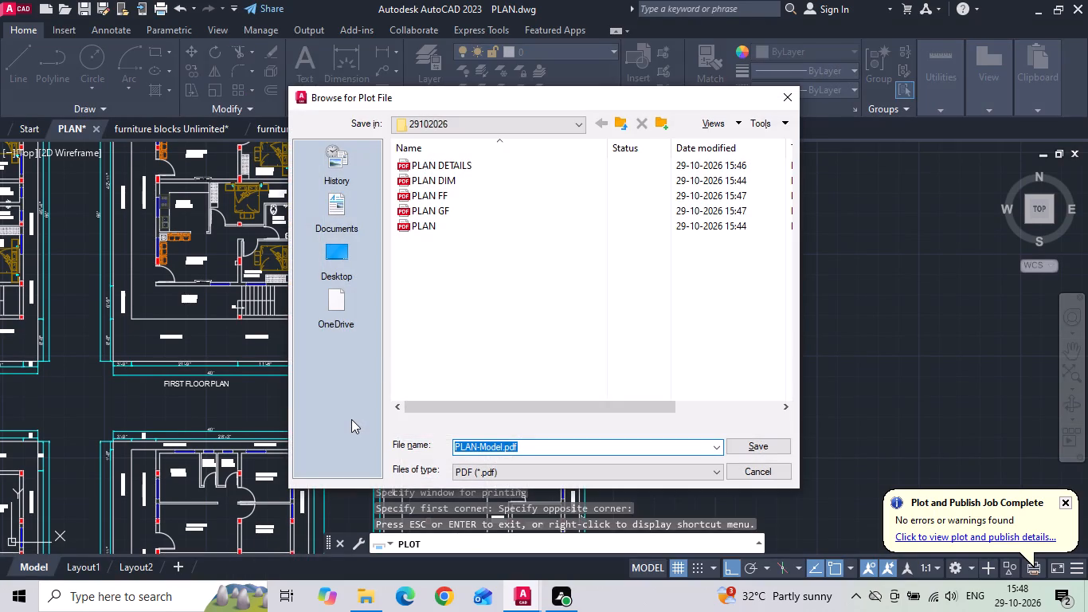
click(537, 447)
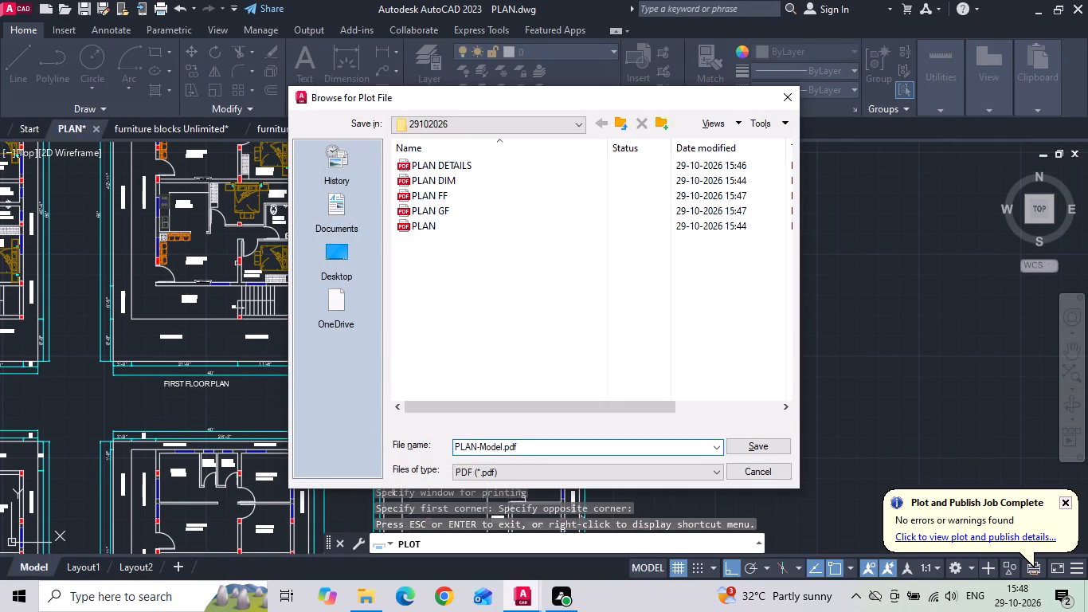
key(BackSpace)
key(BackSpace)
key(BackSpace)
key(BackSpace)
key(BackSpace)
key(BackSpace)
key(BackSpace)
key(BackSpace)
key(BackSpace)
key(BackSpace)
key(space)
text(SF)
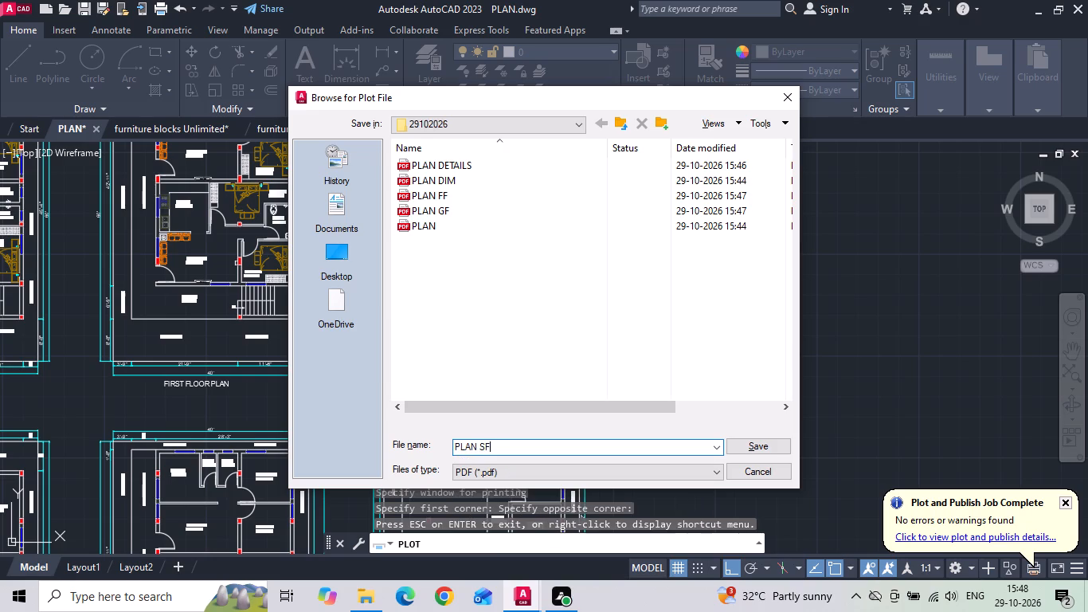
key(Return)
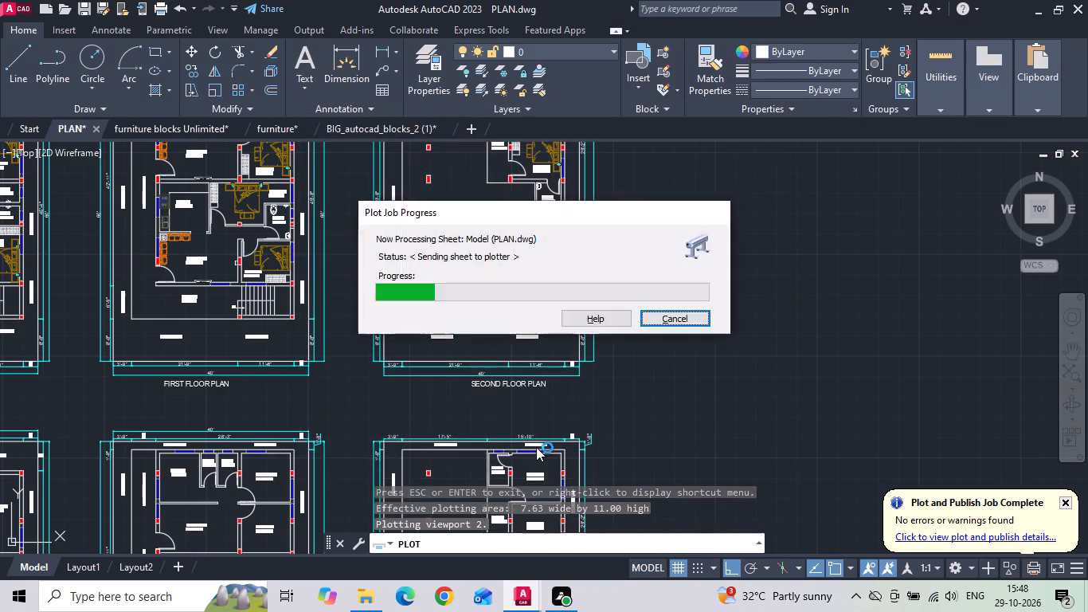
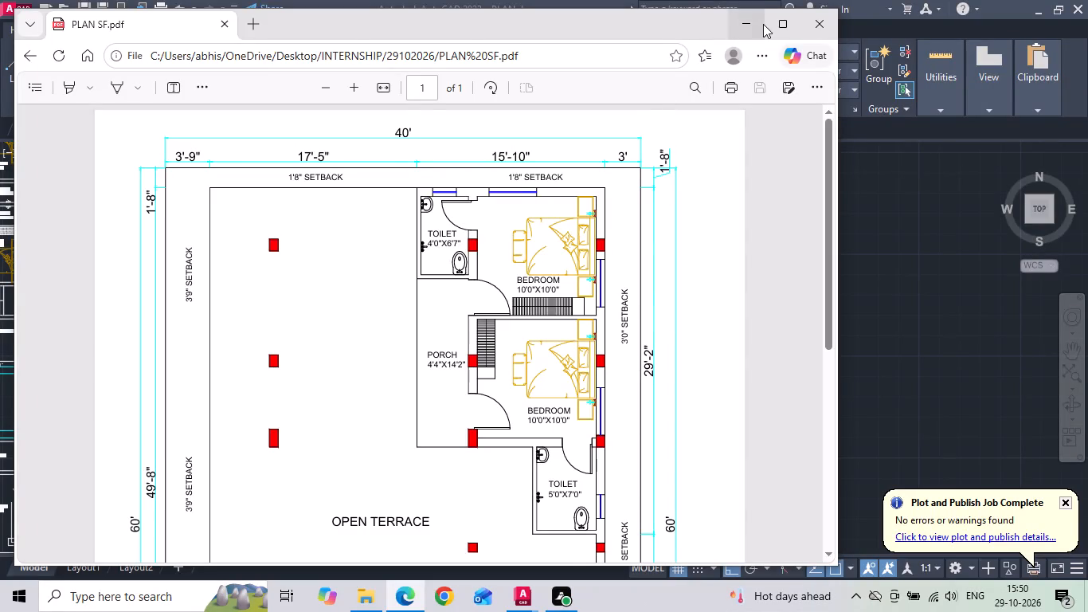
Close the plotted PLAN SF PDF and return to the PLAN drawing in AutoCAD.
click(808, 20)
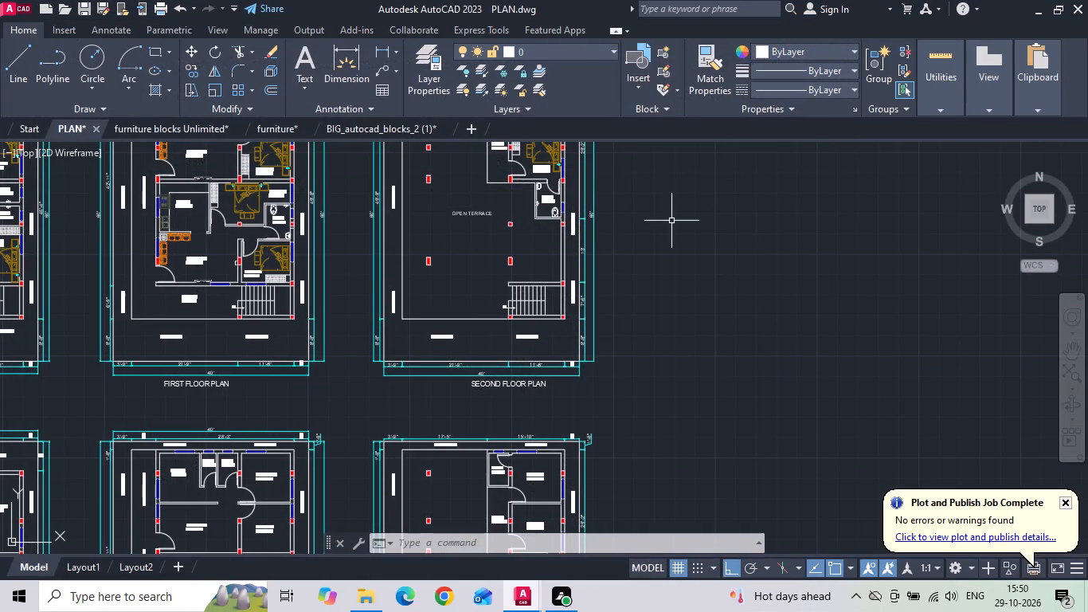
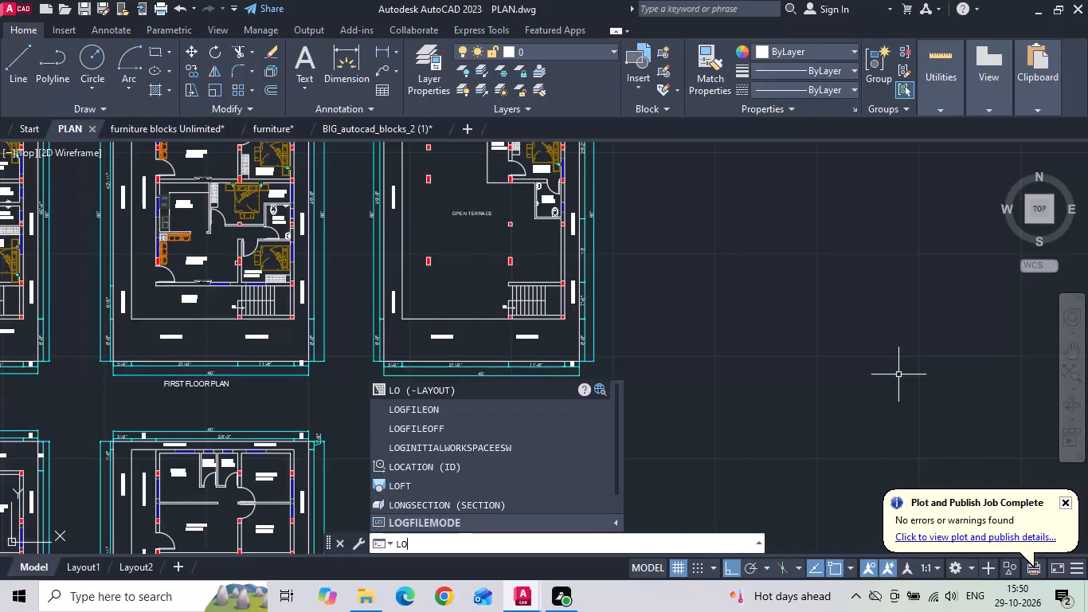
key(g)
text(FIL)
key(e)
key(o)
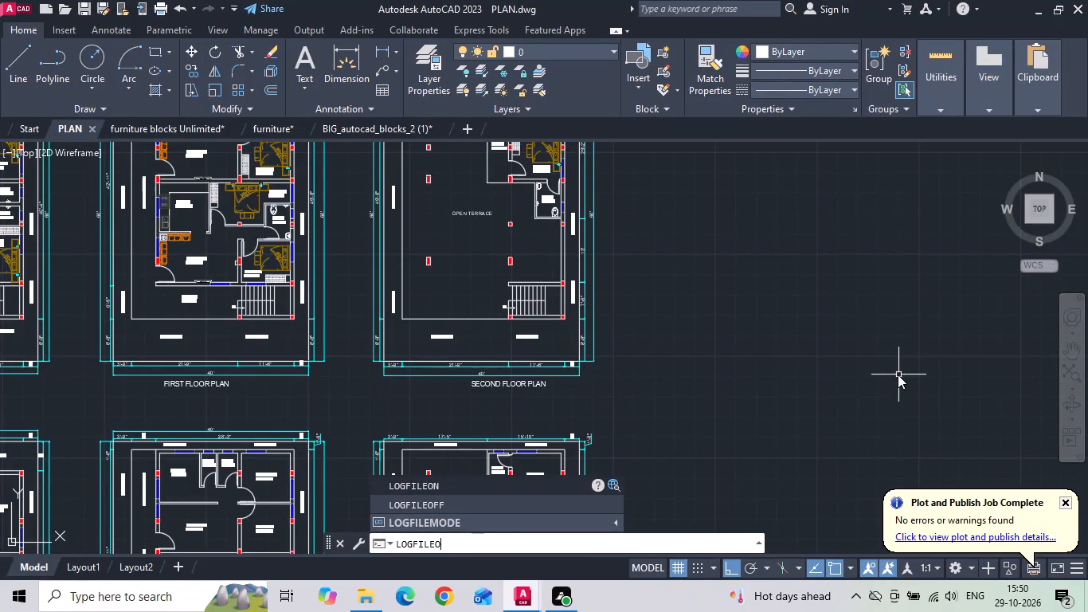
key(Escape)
Save the PLAN drawing under its current name.
key(ctrl+s)
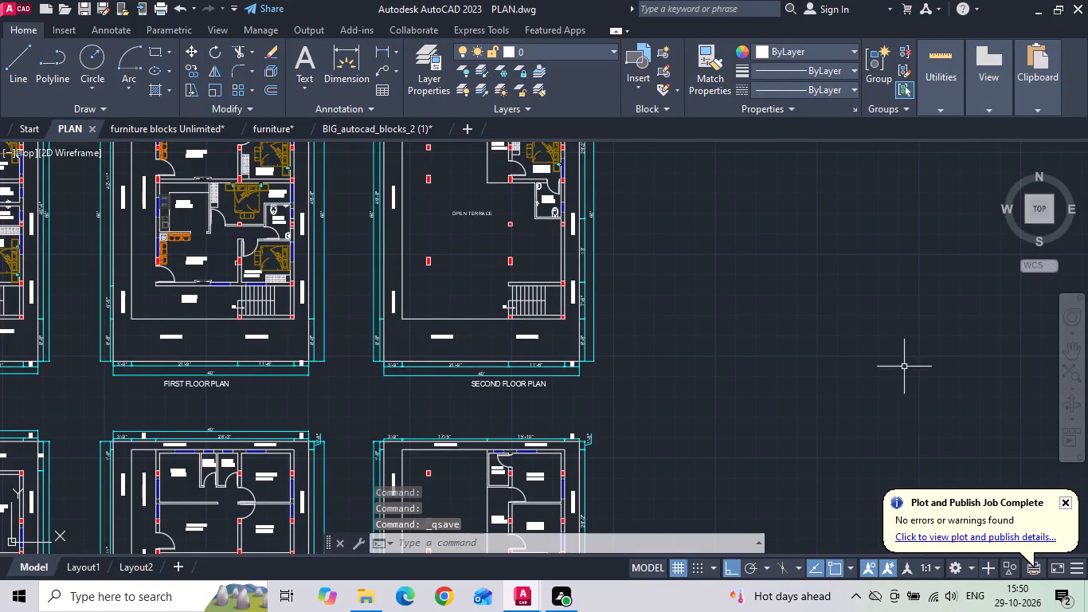
key(ctrl+s)
key(ctrl+s)
Turn off command log file recording for the drawing with the LOGFILEOFF command.
text(LO)
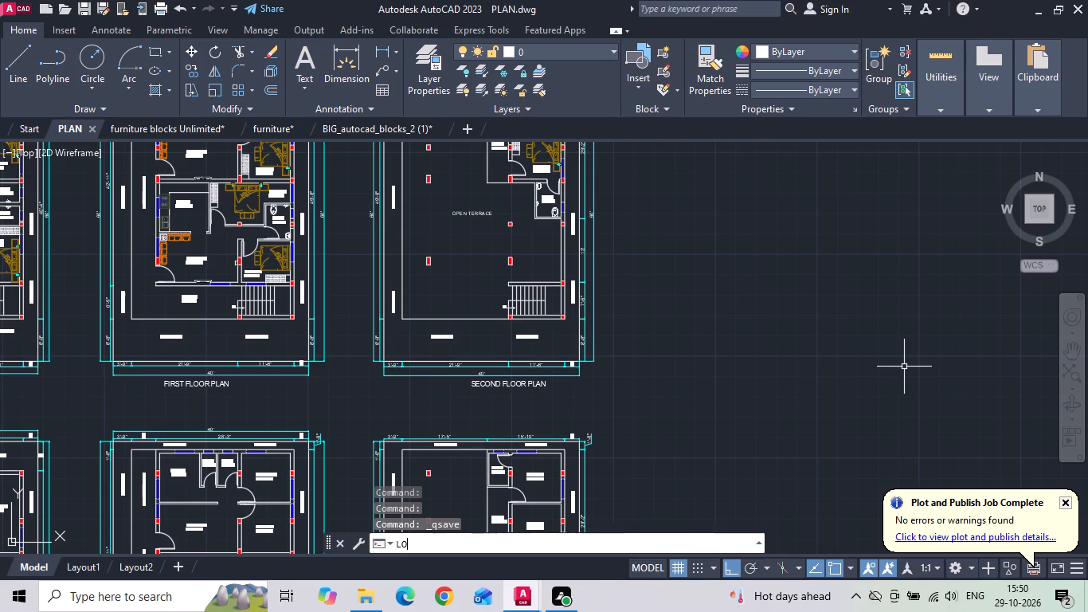
text(GFILE)
text(OFF)
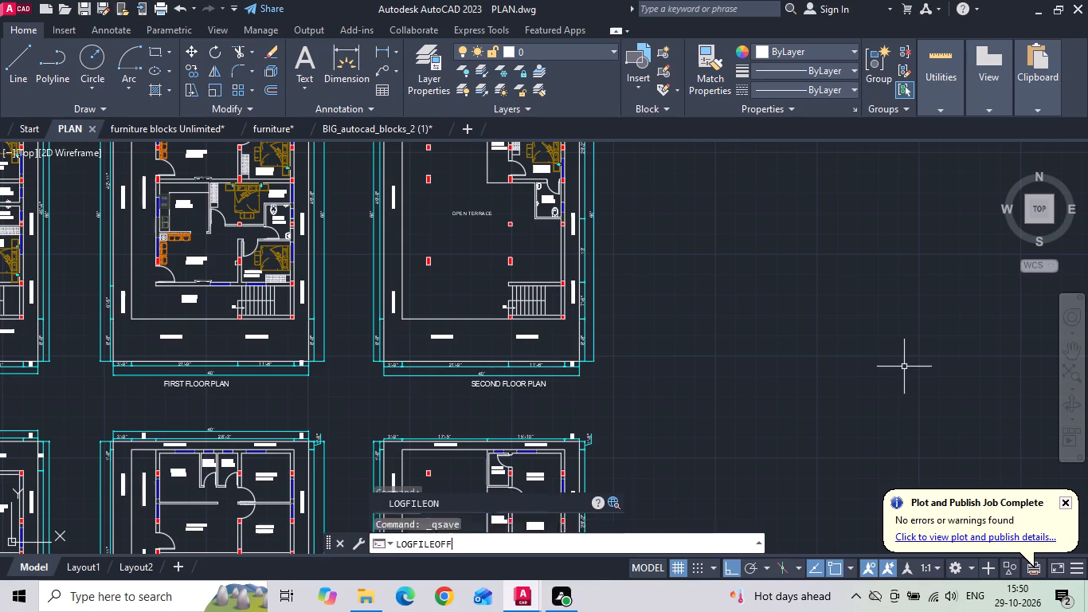
key(Return)
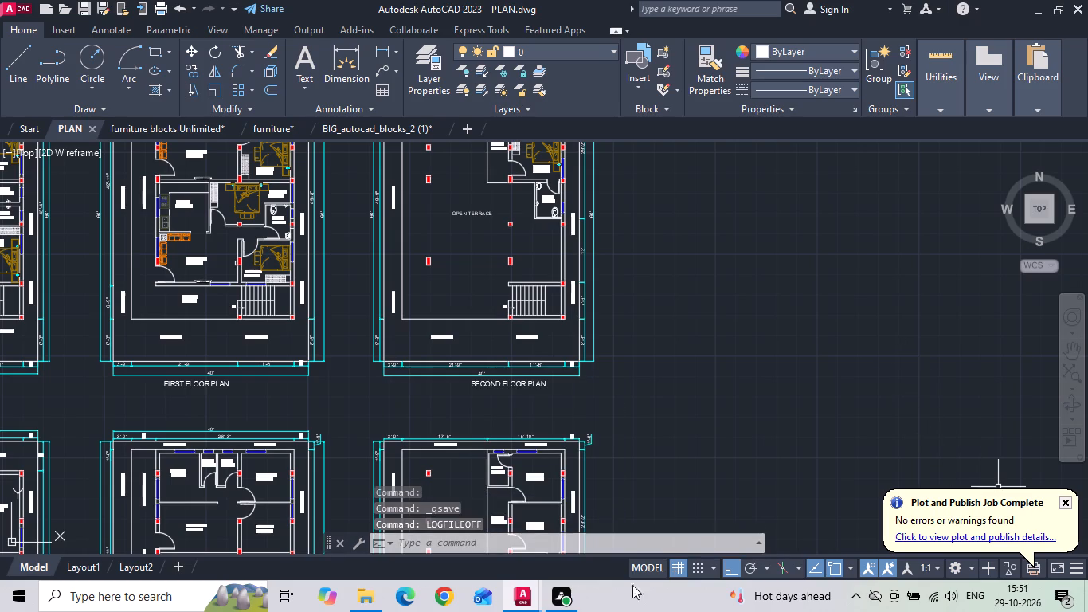